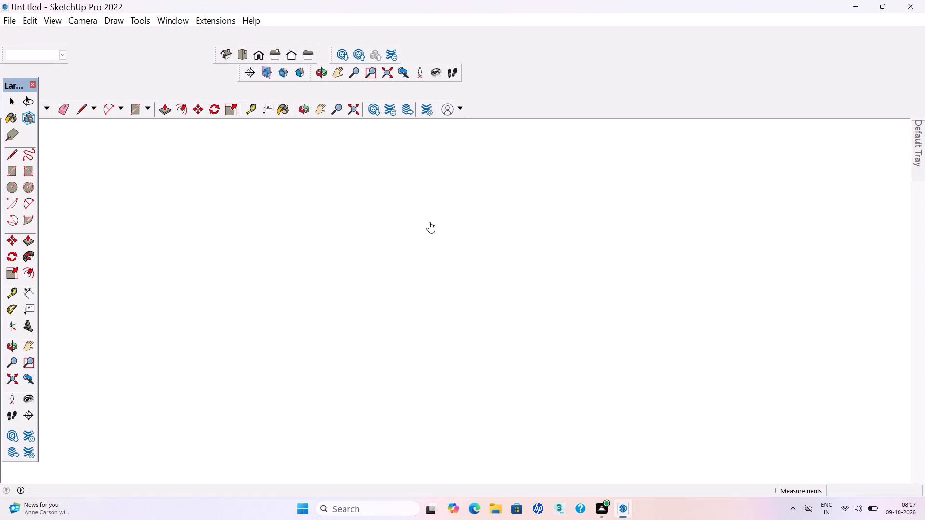
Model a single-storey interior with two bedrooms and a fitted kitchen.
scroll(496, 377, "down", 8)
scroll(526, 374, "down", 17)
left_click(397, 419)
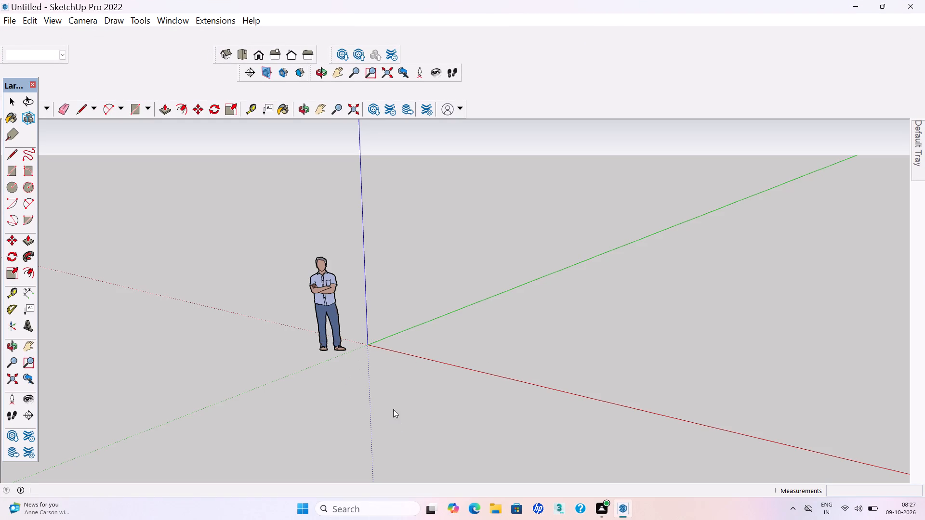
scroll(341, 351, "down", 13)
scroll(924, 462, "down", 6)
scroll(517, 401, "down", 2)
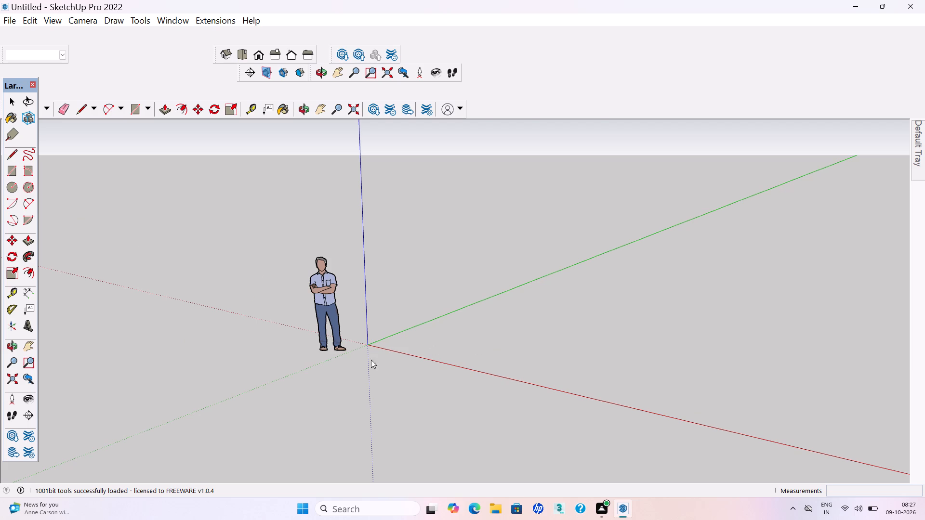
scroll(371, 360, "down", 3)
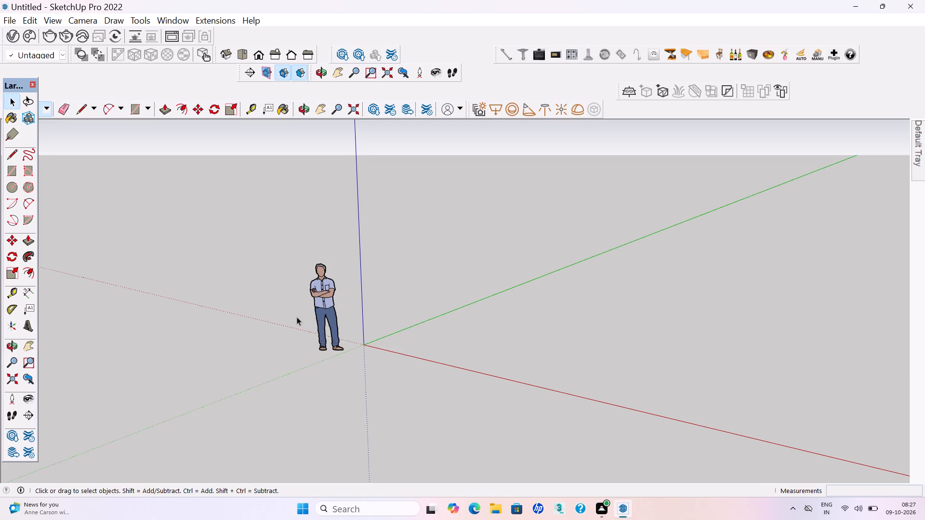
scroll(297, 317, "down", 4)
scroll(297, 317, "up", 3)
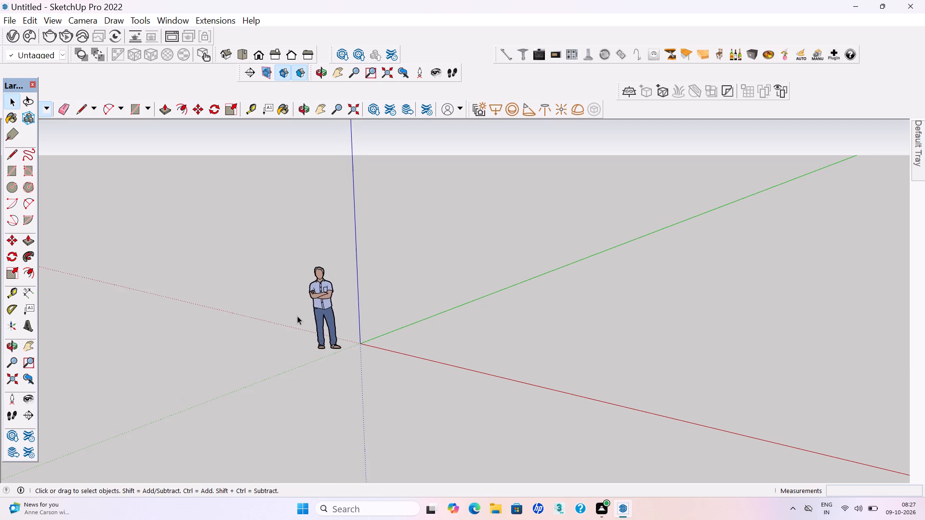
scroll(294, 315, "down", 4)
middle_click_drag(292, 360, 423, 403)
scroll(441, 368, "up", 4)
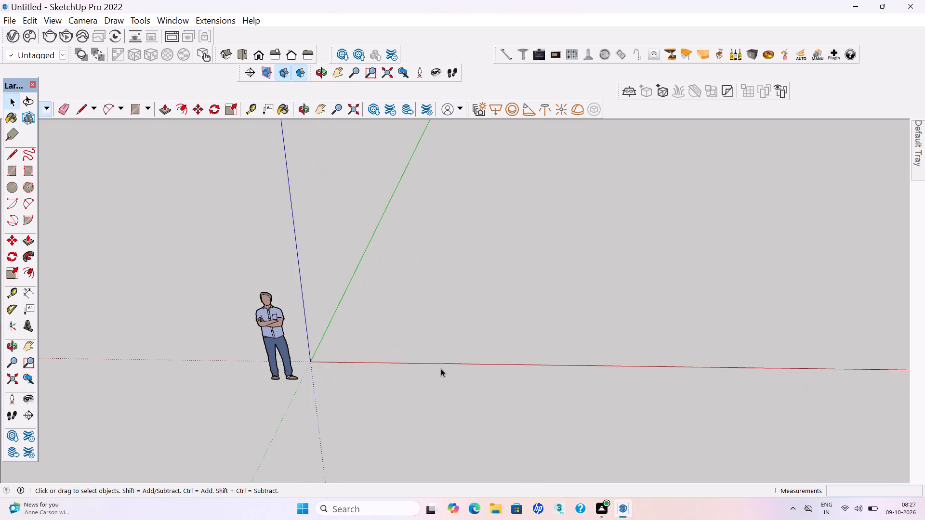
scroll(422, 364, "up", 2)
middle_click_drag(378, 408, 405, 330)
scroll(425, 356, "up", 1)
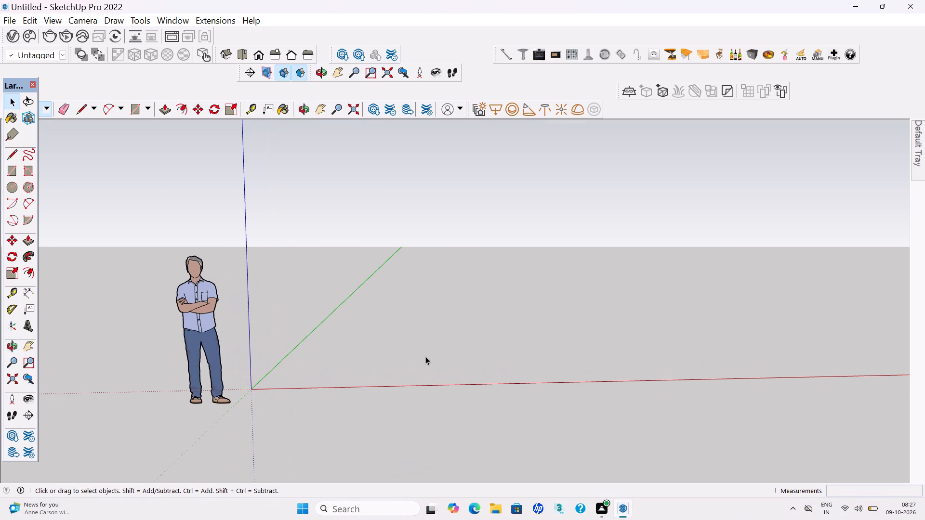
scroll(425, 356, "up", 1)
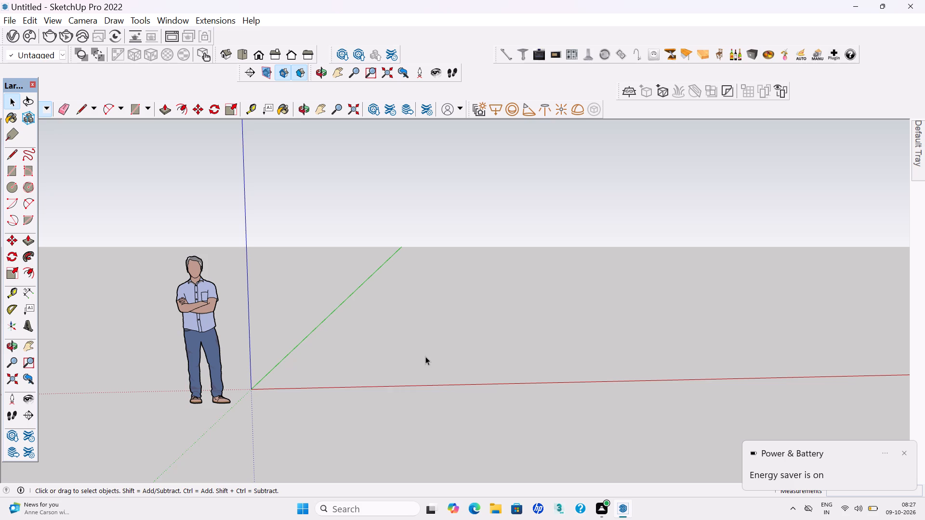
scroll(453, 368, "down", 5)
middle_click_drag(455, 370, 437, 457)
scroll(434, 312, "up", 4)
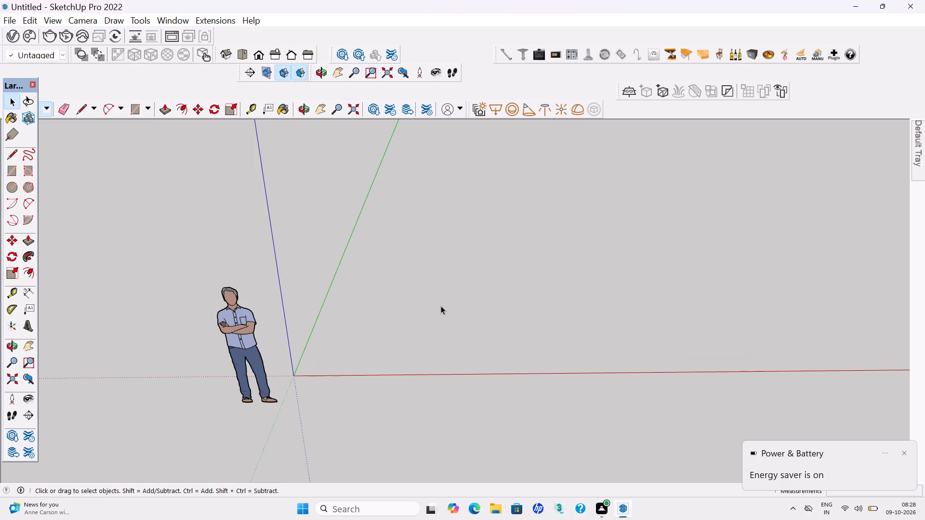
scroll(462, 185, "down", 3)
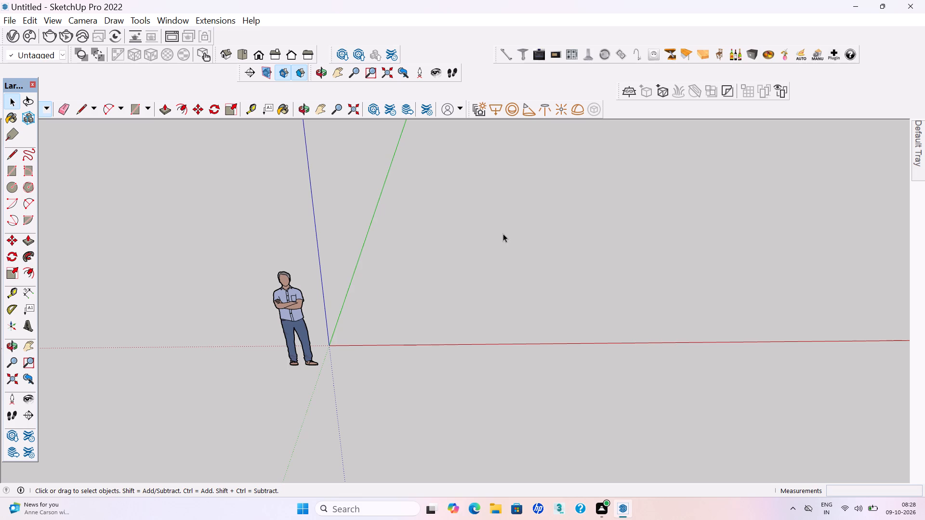
Place a guide parallel to the green axis about 7" from it, plus a second parallel guide 9" farther along the red axis.
scroll(392, 207, "down", 1)
middle_click_drag(458, 303, 462, 270)
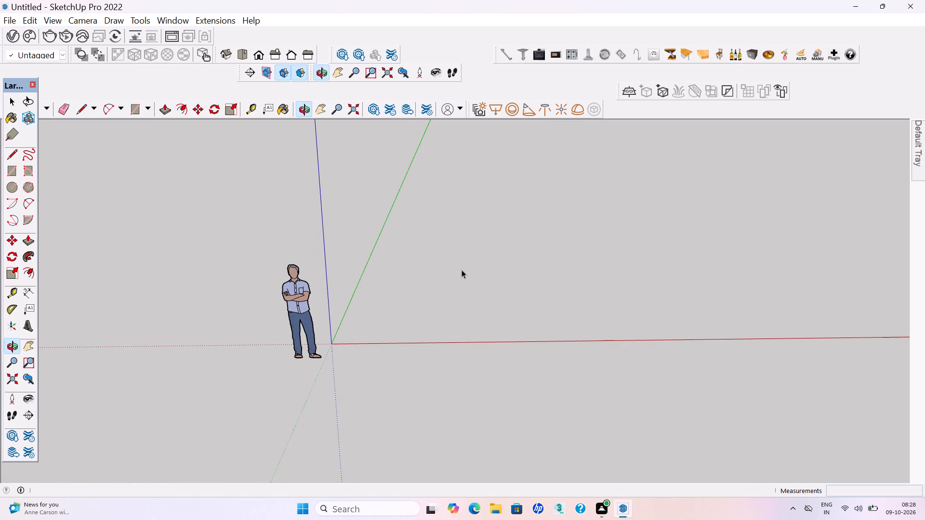
key("h")
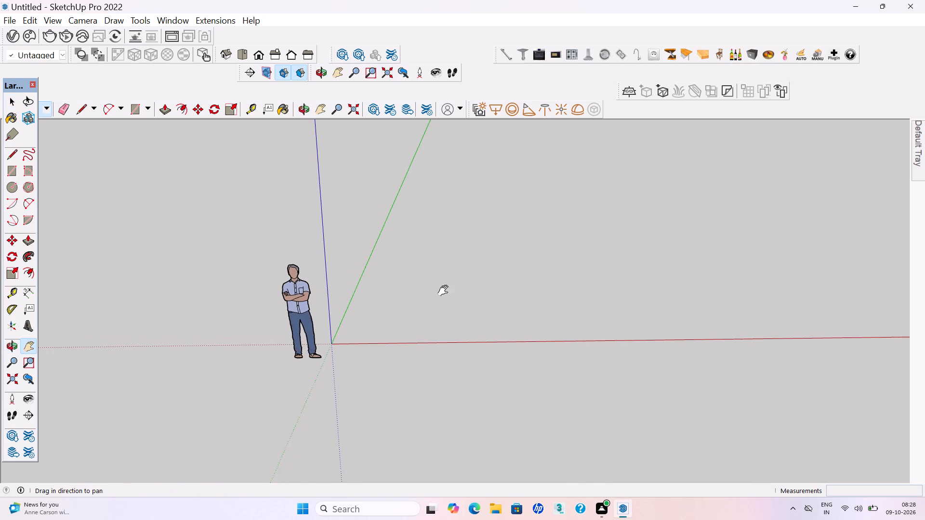
left_click_drag(420, 283, 412, 324)
scroll(451, 374, "up", 1)
middle_click_drag(462, 378, 474, 328)
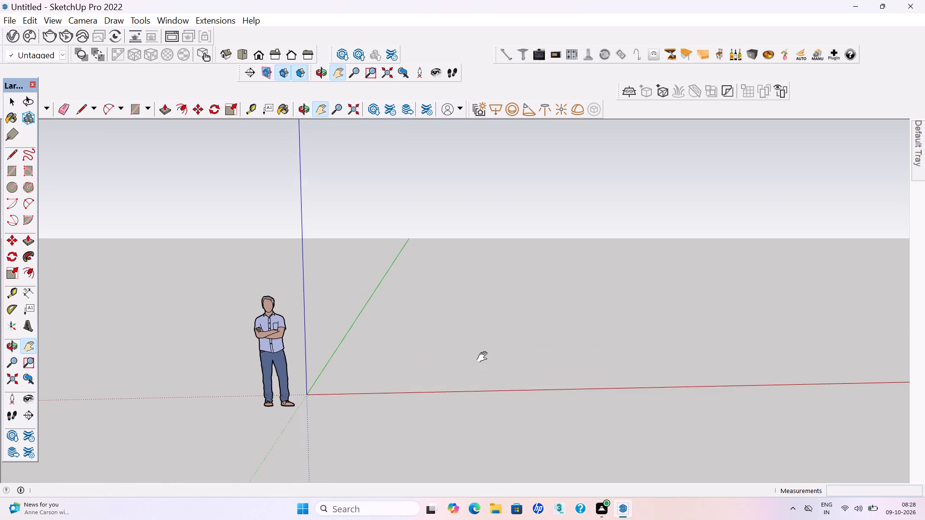
scroll(484, 357, "up", 2)
key("t")
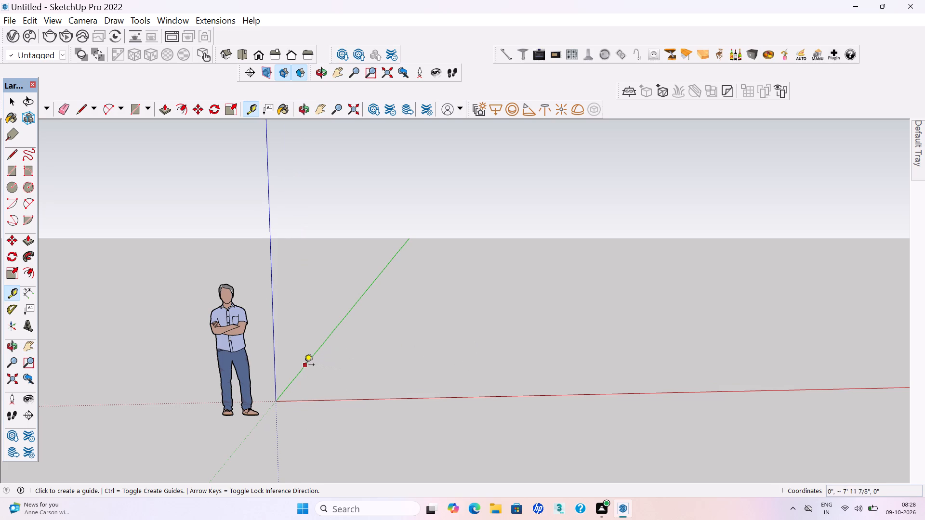
left_click(304, 365)
left_click(314, 372)
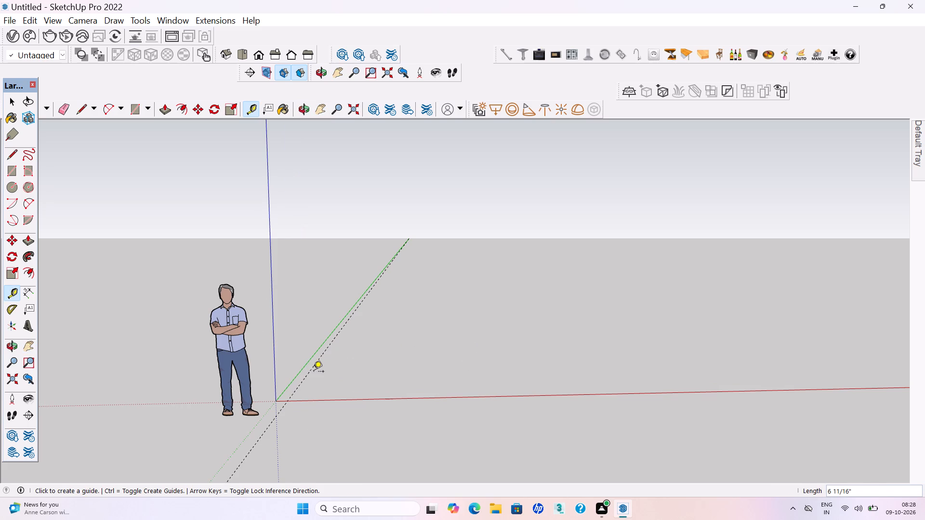
left_click(311, 372)
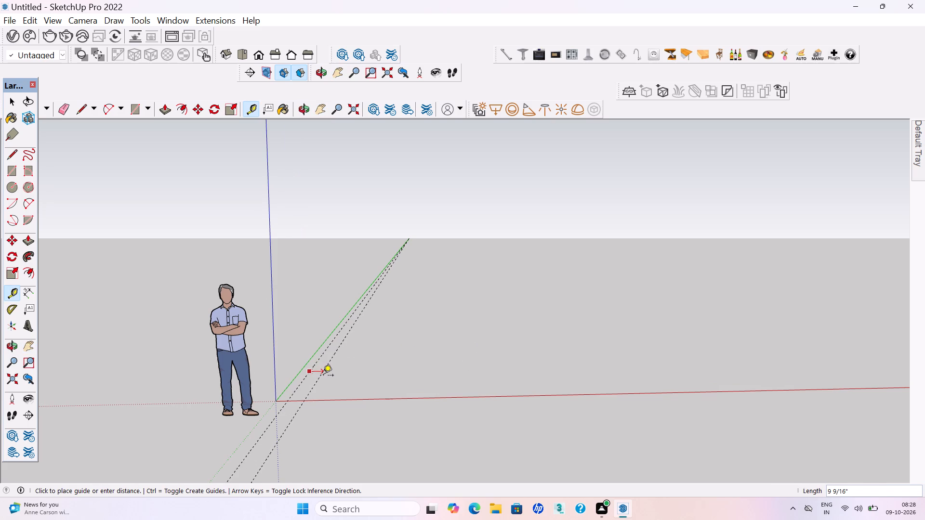
type("9\"")
key("Return")
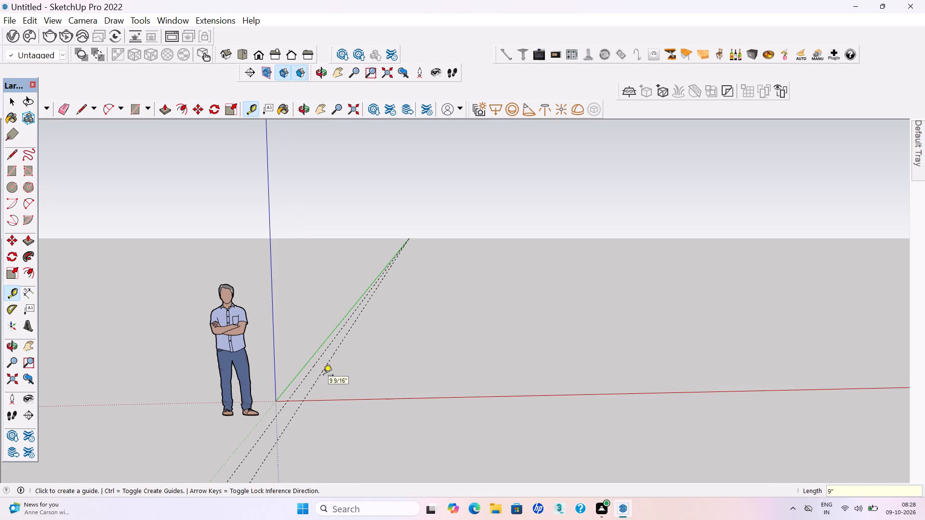
Place a guide parallel to the red axis about 7' 2" from it, plus a second parallel guide 9" farther along the green axis.
scroll(301, 351, "down", 13)
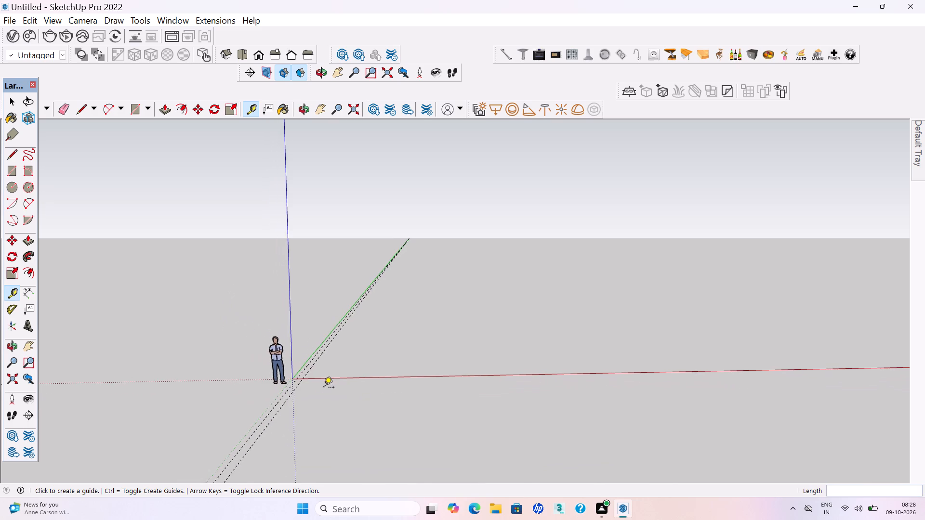
middle_click_drag(324, 388, 363, 450)
scroll(325, 368, "up", 8)
middle_click(283, 370)
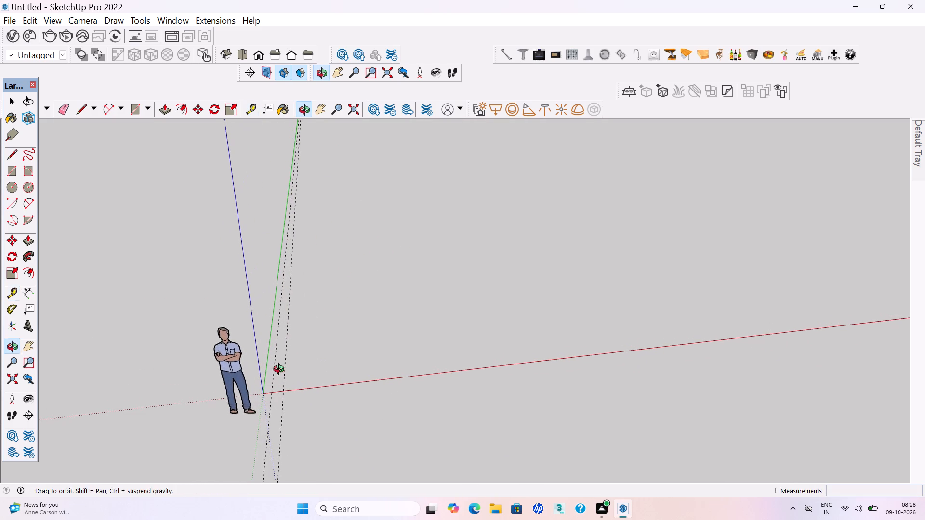
left_click(325, 387)
left_click(323, 342)
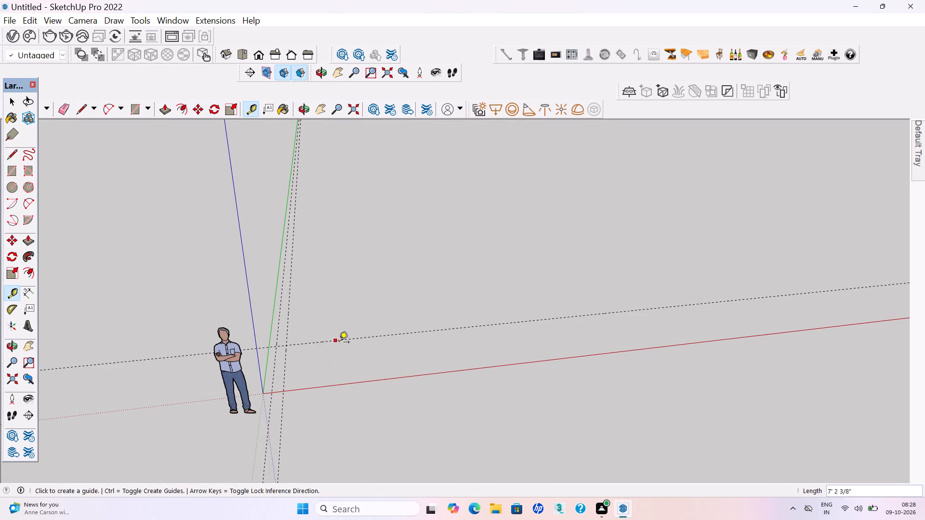
left_click(340, 341)
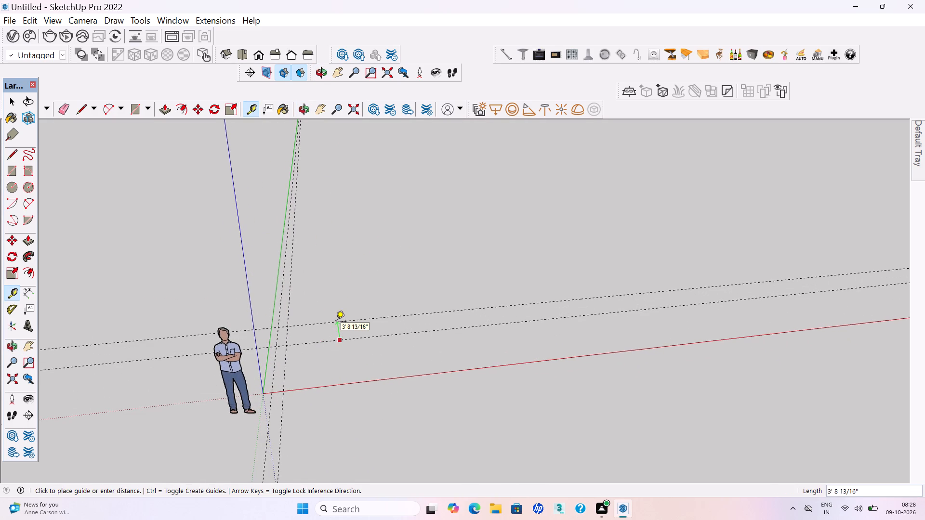
type("9\"")
key("Return")
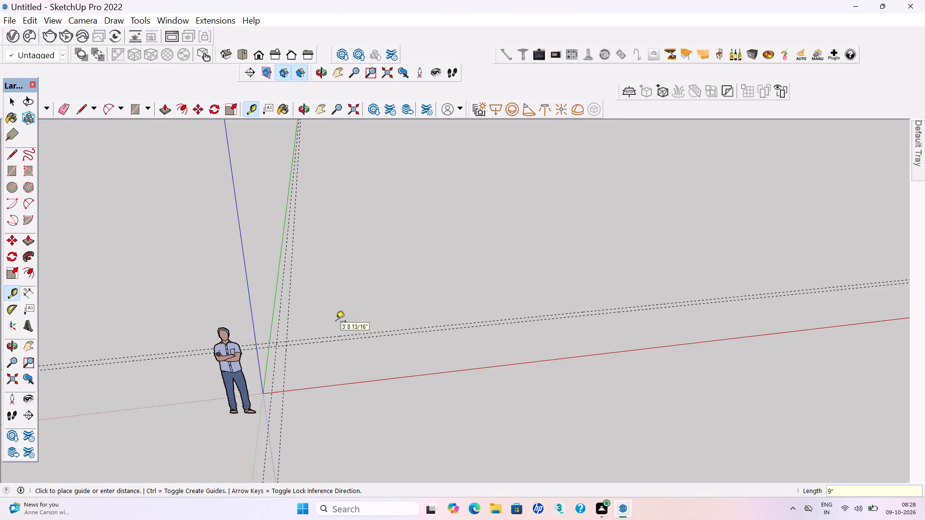
Place a guide 11' along the red axis from the inner guide of the pair parallel to the green axis.
scroll(362, 341, "down", 4)
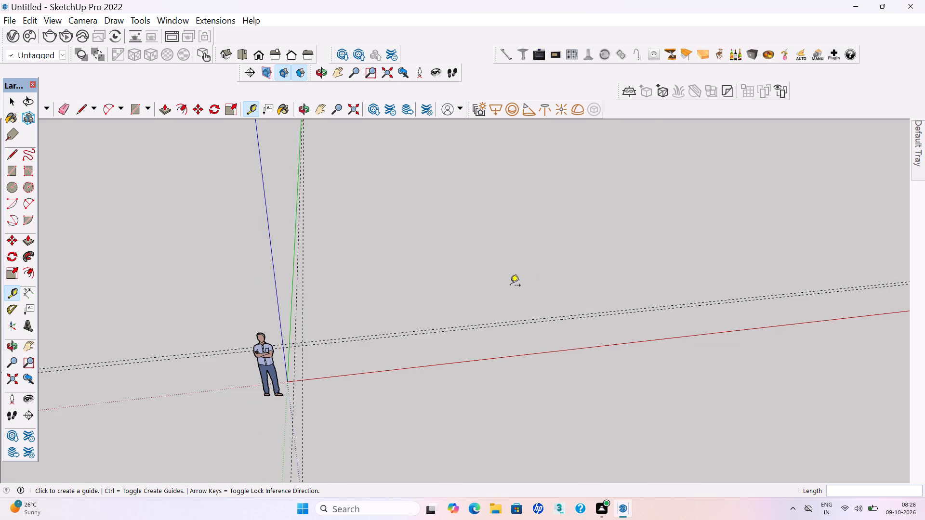
scroll(532, 305, "down", 3)
middle_click_drag(584, 481, 549, 411)
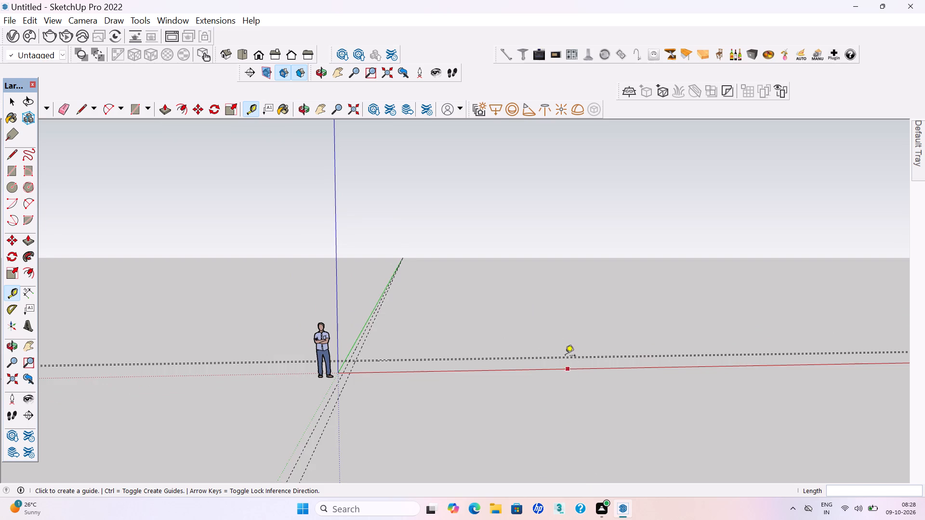
scroll(557, 347, "up", 5)
middle_click_drag(516, 357, 513, 428)
scroll(286, 316, "up", 6)
scroll(332, 328, "up", 2)
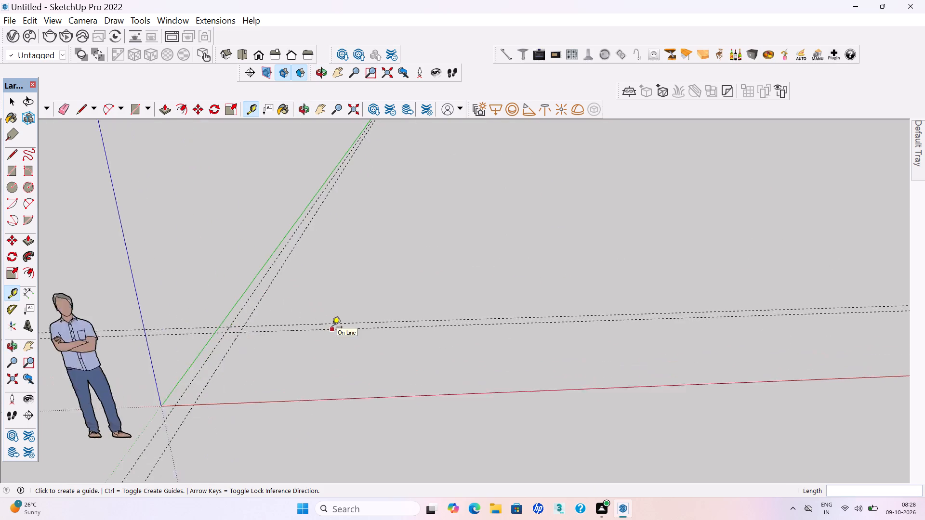
scroll(332, 328, "up", 2)
middle_click_drag(332, 331, 358, 385)
scroll(236, 278, "up", 2)
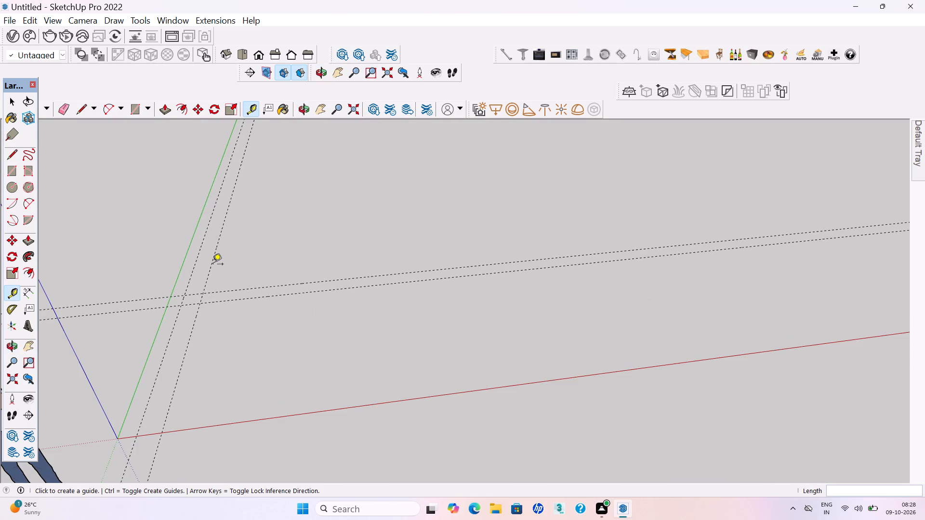
left_click(213, 265)
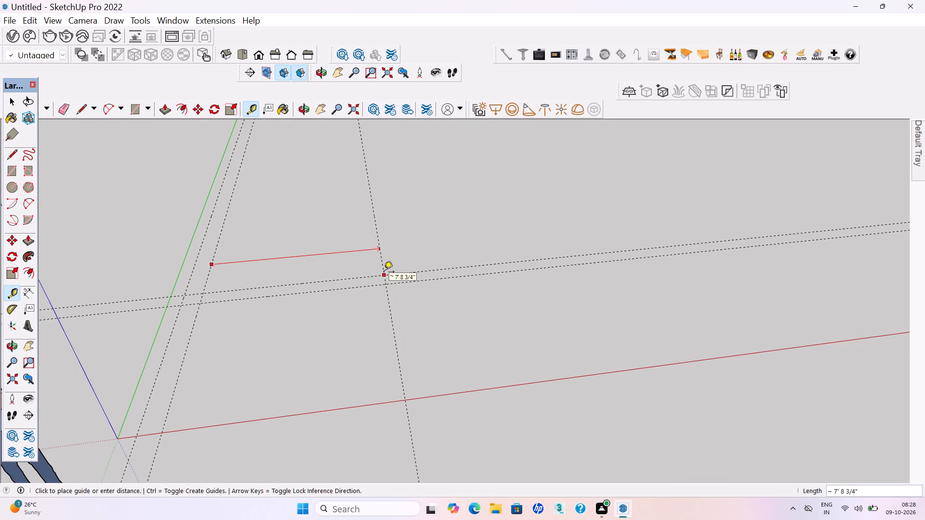
type("11'")
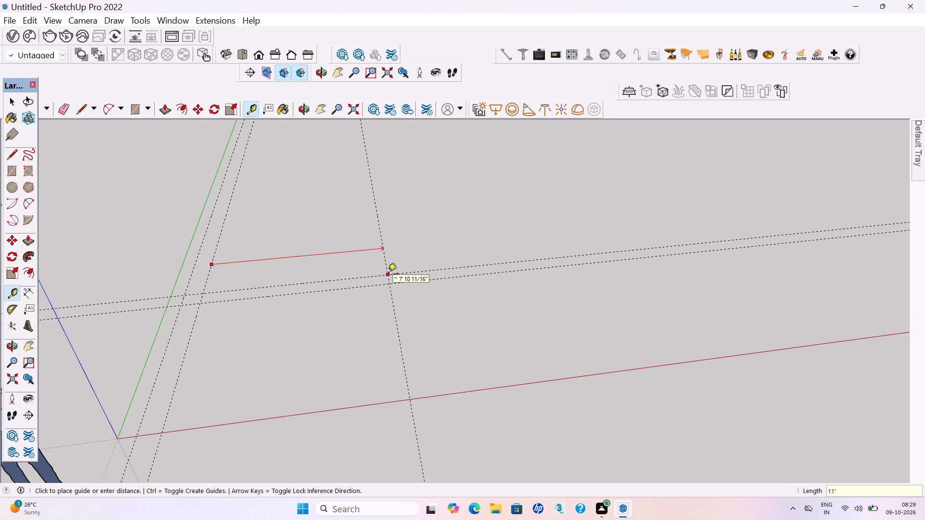
key("Return")
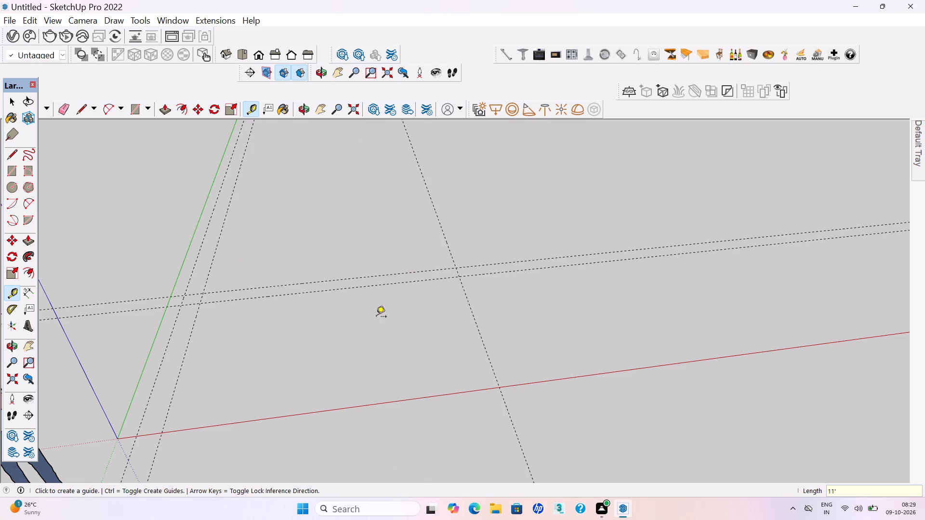
Offset a parallel guide 6" farther along the red axis from the 11' guide.
scroll(375, 330, "down", 3)
middle_click_drag(399, 333, 377, 349)
left_click(455, 237)
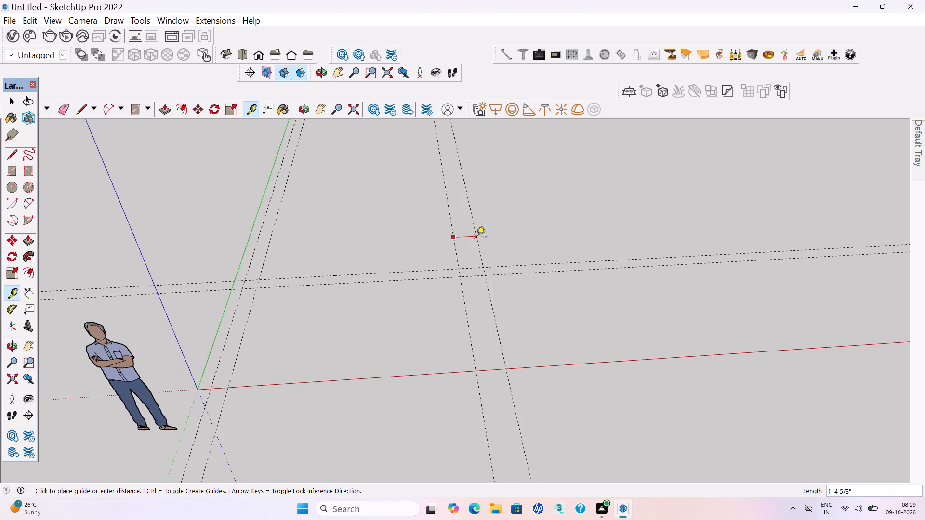
type("6\"")
key("Return")
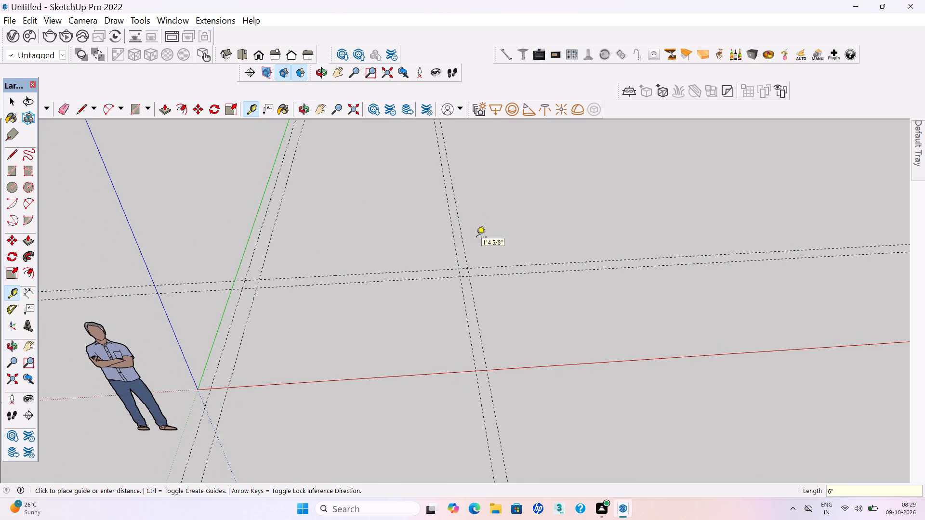
Place a guide about 13' 8" beyond the farther guide parallel to the red axis, plus another parallel guide 6" past it.
left_click(389, 273)
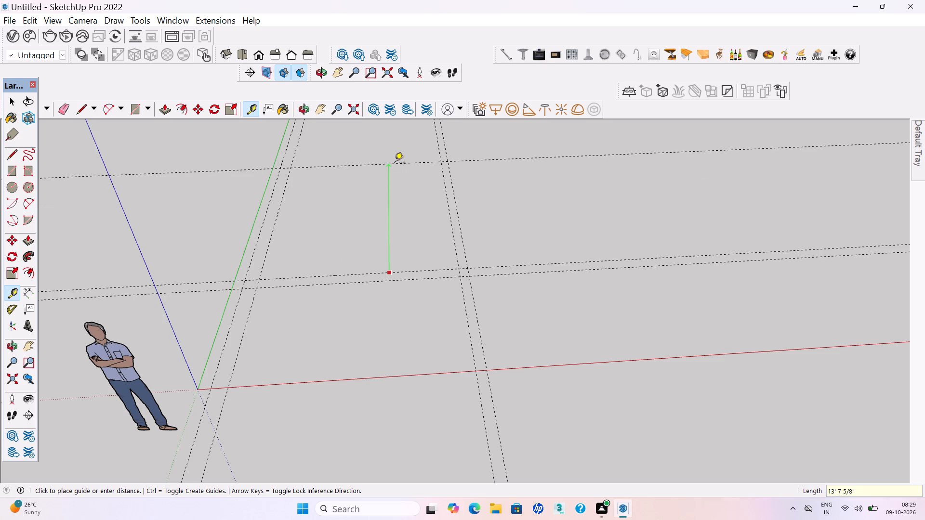
left_click(395, 164)
left_click(395, 165)
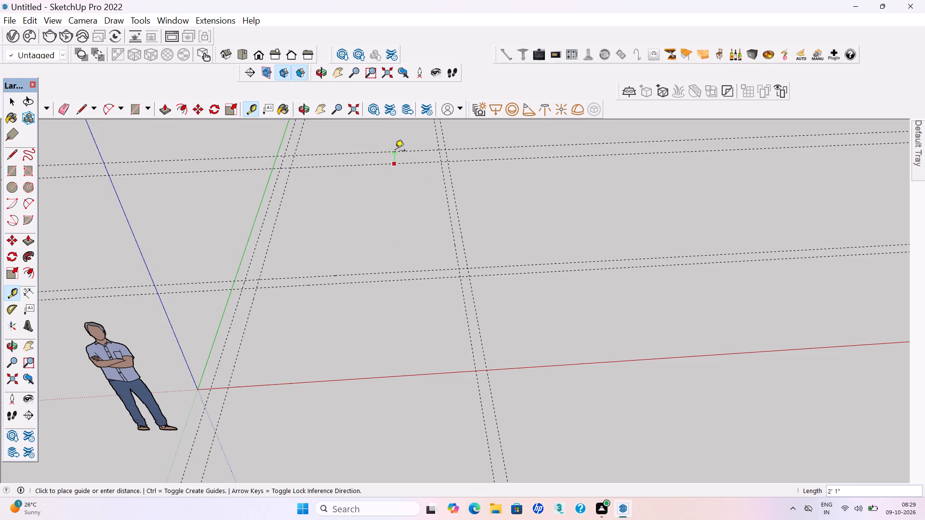
key("6")
key("shift+quotedbl")
key("Return")
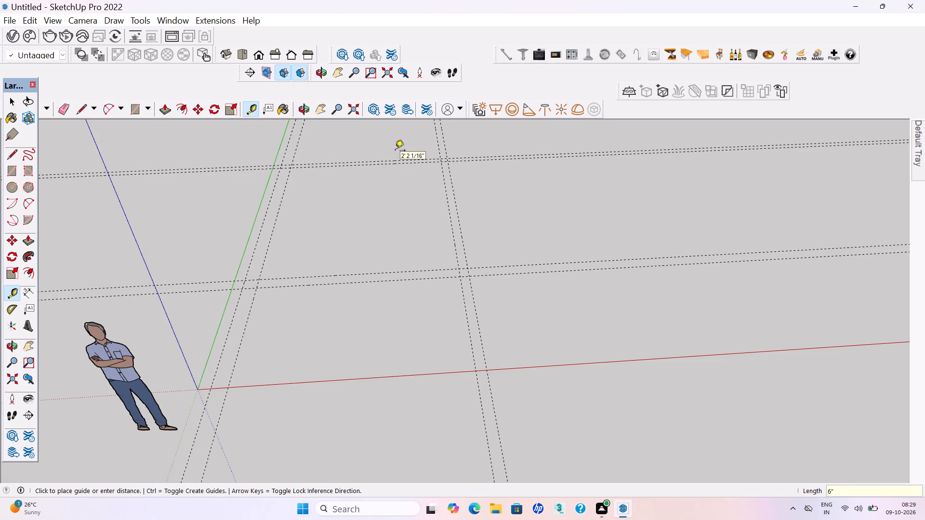
scroll(384, 159, "down", 1)
middle_click_drag(306, 241, 320, 241)
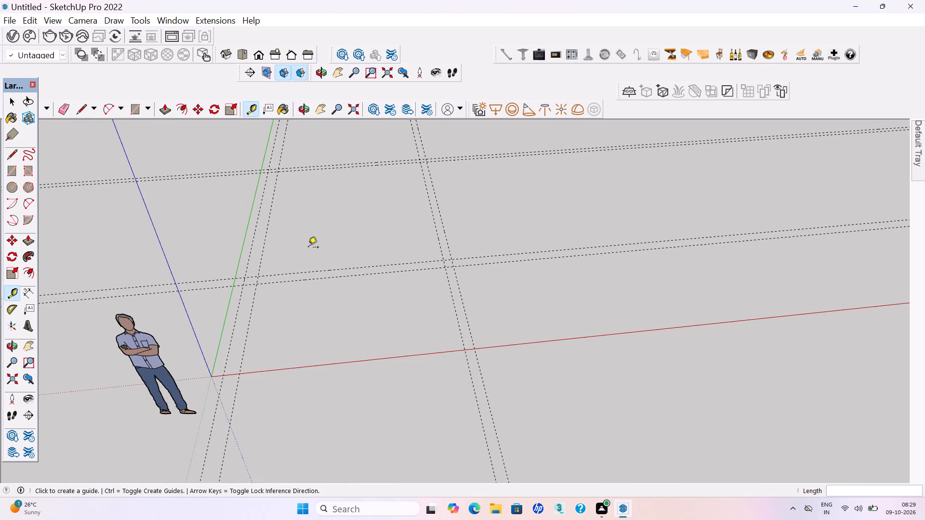
Draw a 12' 3" by 9" wall rectangle between the guide pair nearest the red axis, spanning both guide pairs parallel to the green axis.
key("r")
left_click(246, 283)
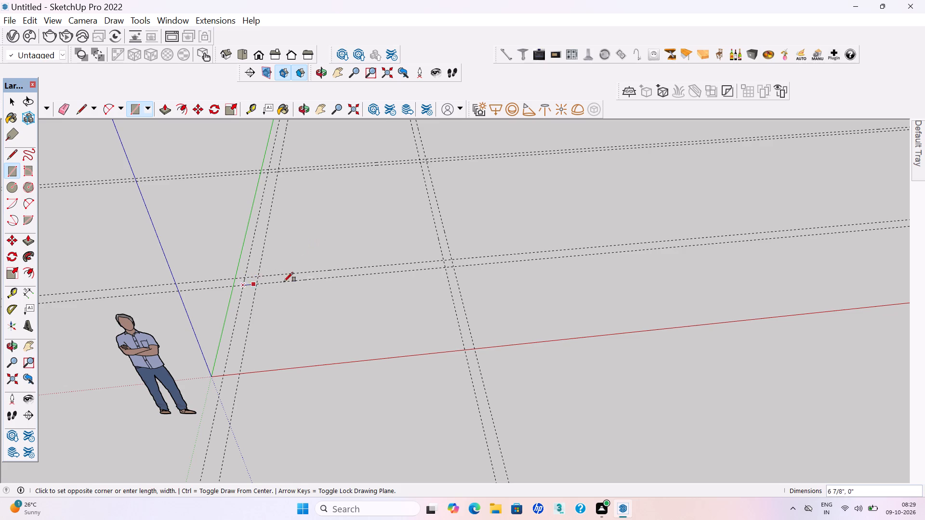
scroll(454, 260, "up", 5)
left_click(451, 261)
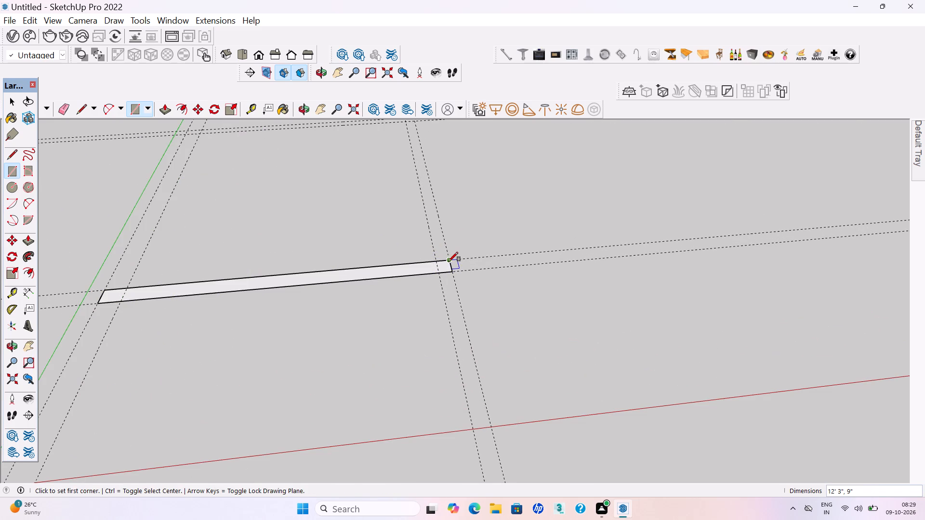
Draw a 9" wide wall rectangle between the guide pair nearest the green axis, from the first wall to the far guide pair.
scroll(469, 292, "down", 2)
scroll(132, 292, "up", 3)
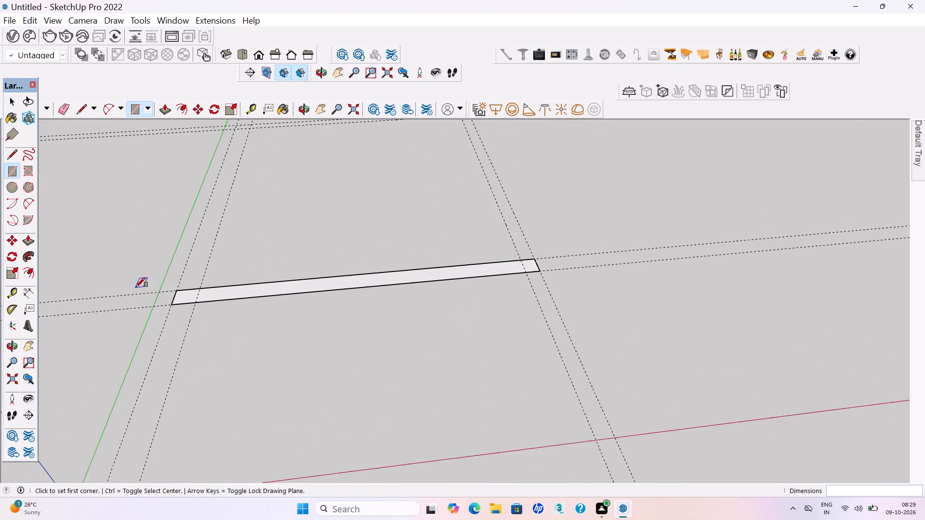
scroll(136, 287, "up", 5)
left_click(186, 286)
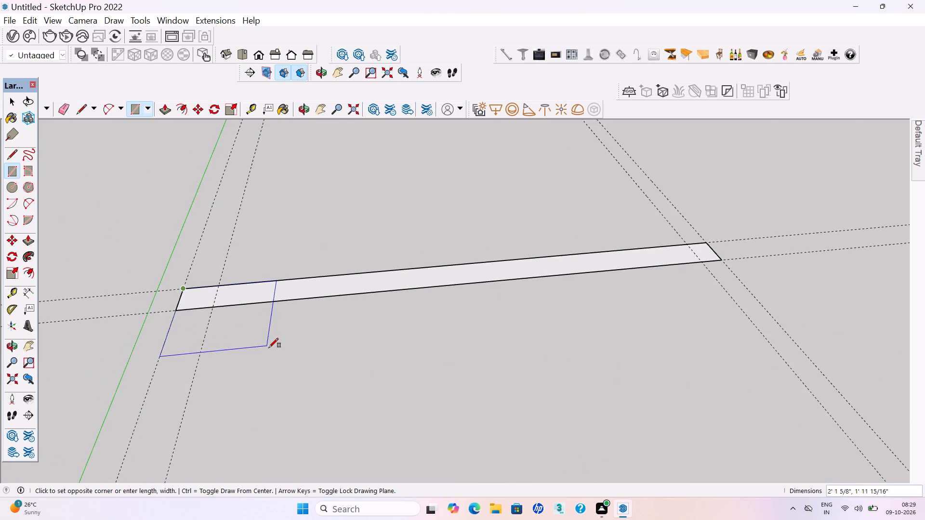
scroll(269, 349, "down", 10)
scroll(269, 184, "up", 12)
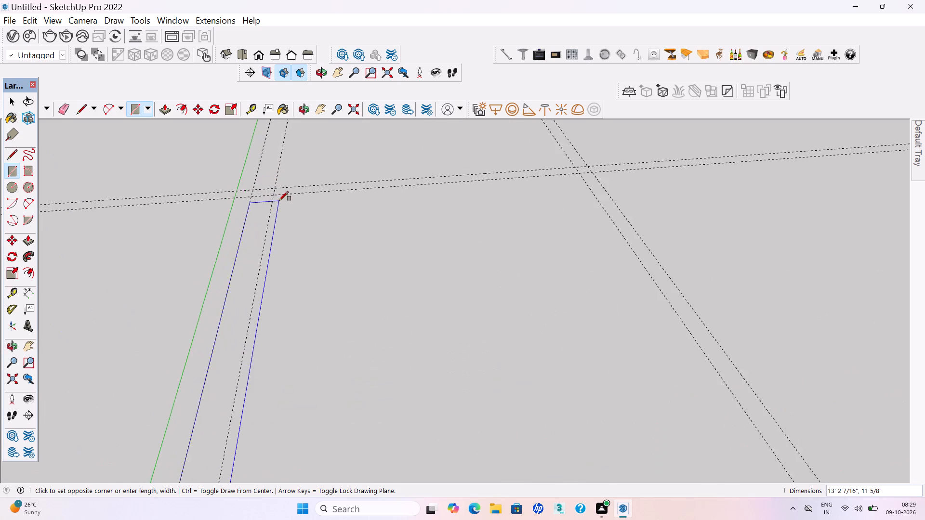
scroll(279, 201, "up", 2)
left_click(273, 196)
scroll(273, 195, "down", 4)
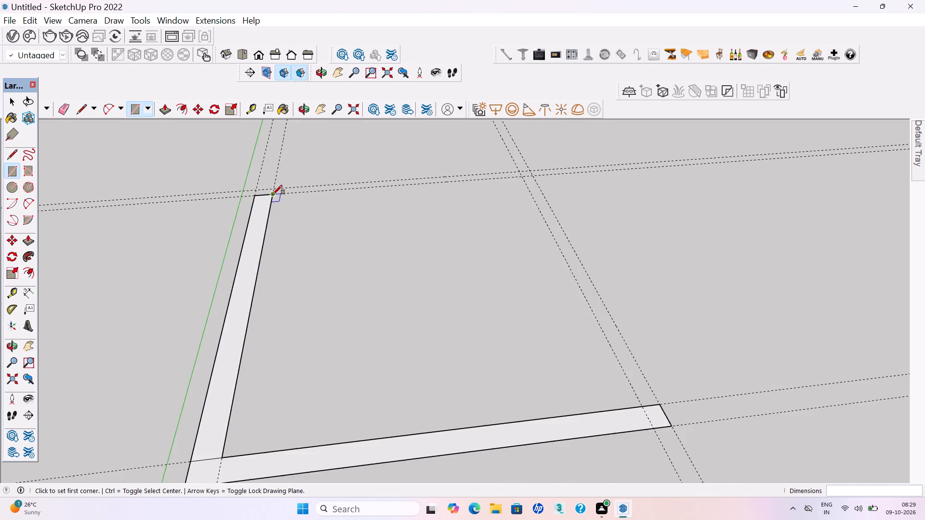
scroll(273, 195, "down", 3)
Make separate groups of the wall rectangle along the red axis and the one along the green axis.
key("space")
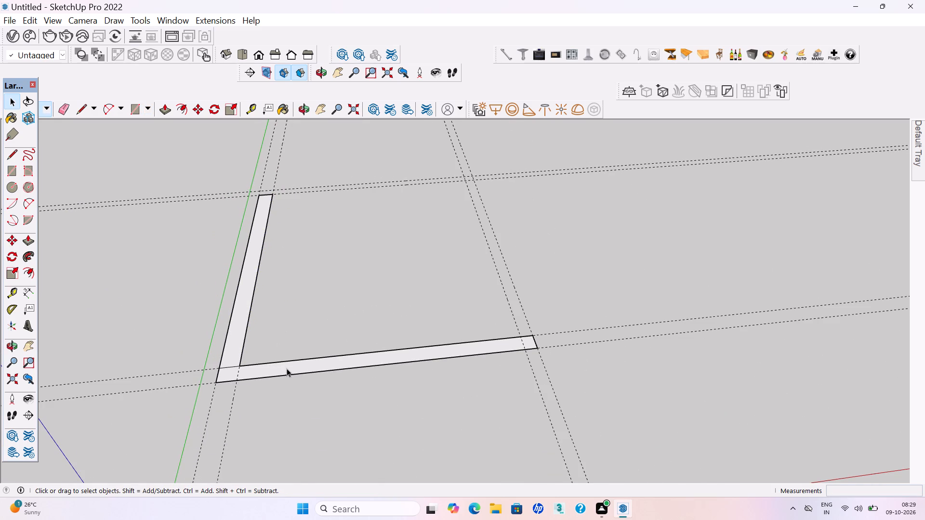
double_click(287, 368)
right_click(287, 368)
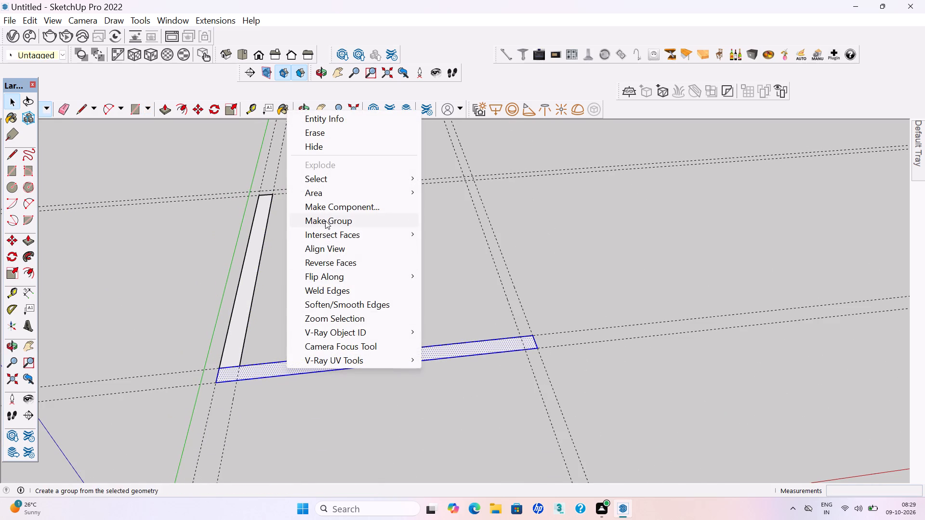
left_click(325, 221)
triple_click(237, 339)
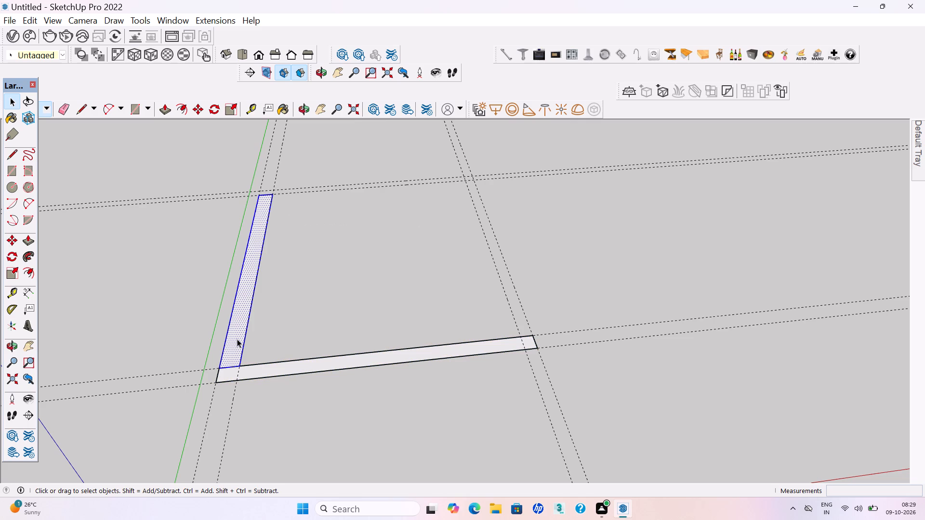
right_click(237, 339)
left_click(283, 208)
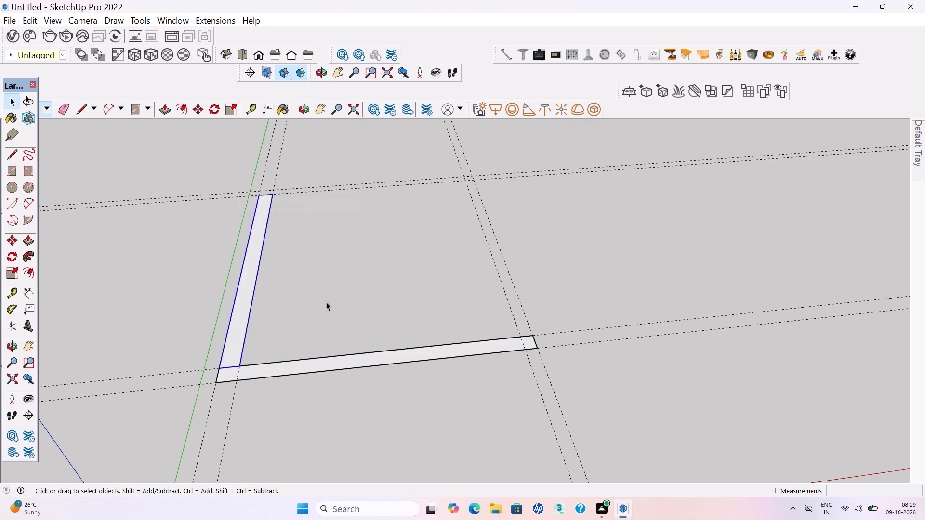
left_click(326, 302)
Draw a 6" by about 13' 8" wall rectangle between the guide pair opposite the green-axis wall, reaching the far guide pair.
scroll(336, 295, "down", 2)
middle_click_drag(387, 302, 355, 323)
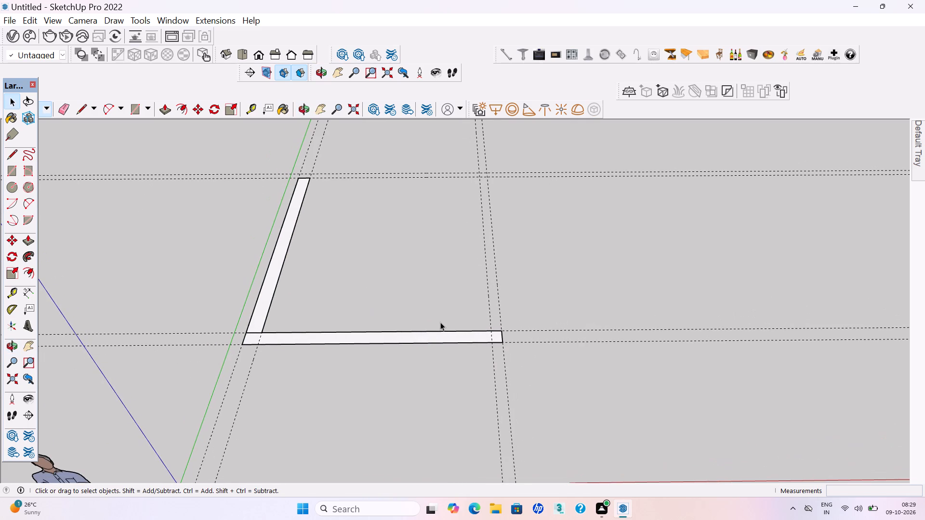
key("r")
left_click(491, 330)
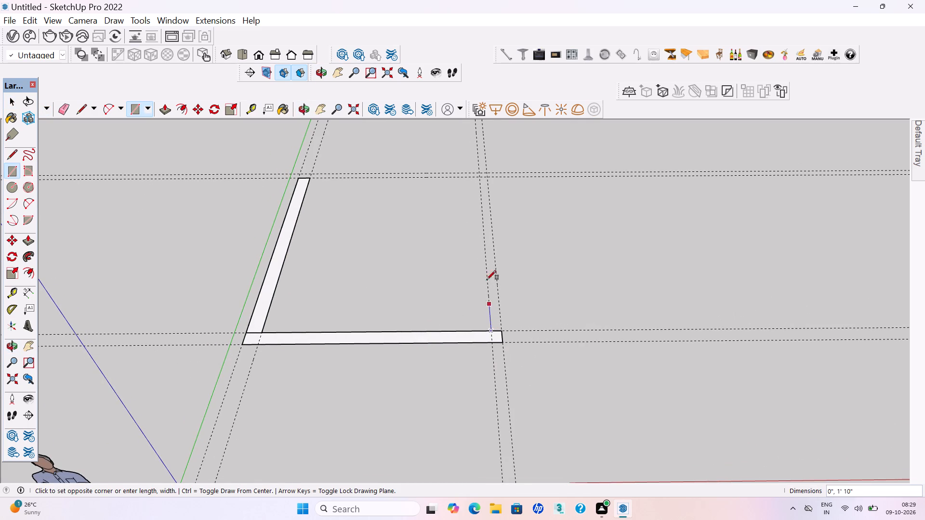
scroll(489, 174, "up", 5)
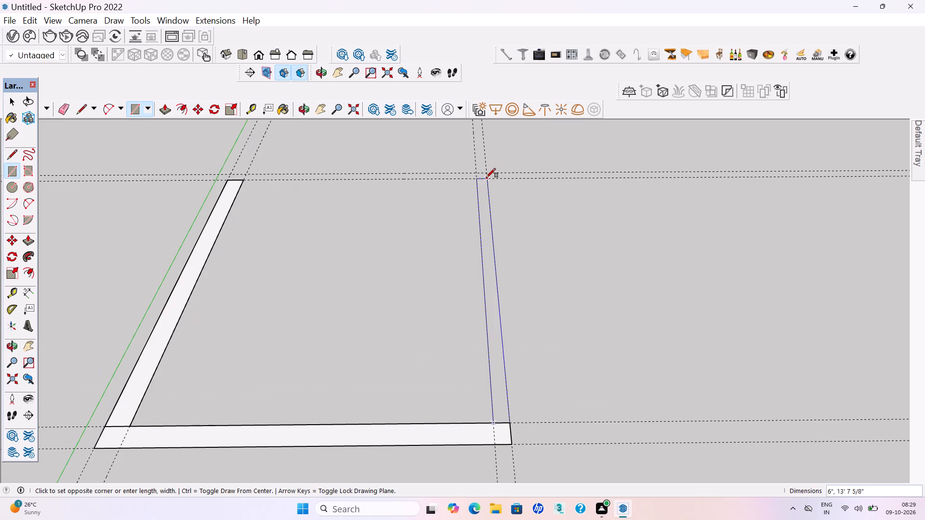
left_click(486, 178)
Make a group of the 6" side wall rectangle.
key("space")
double_click(486, 251)
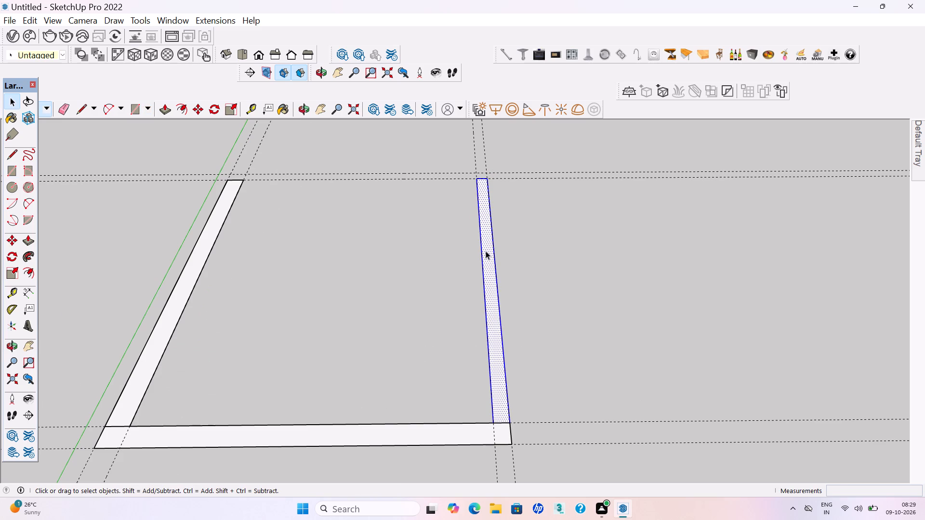
right_click(486, 251)
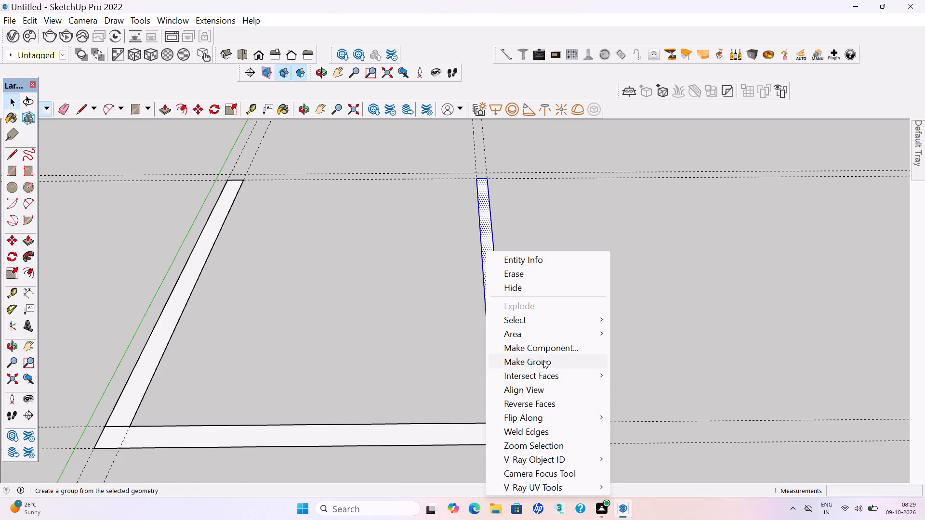
left_click(543, 360)
left_click(380, 322)
Draw a 12' 3" by 6" wall rectangle between the far guide pair, closing the room outline across both side walls.
scroll(507, 328, "down", 3)
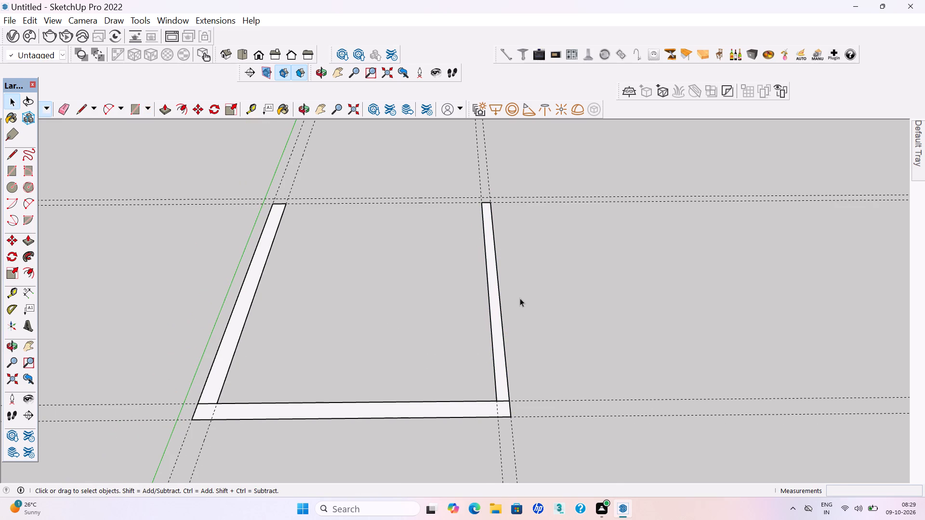
scroll(524, 288, "down", 2)
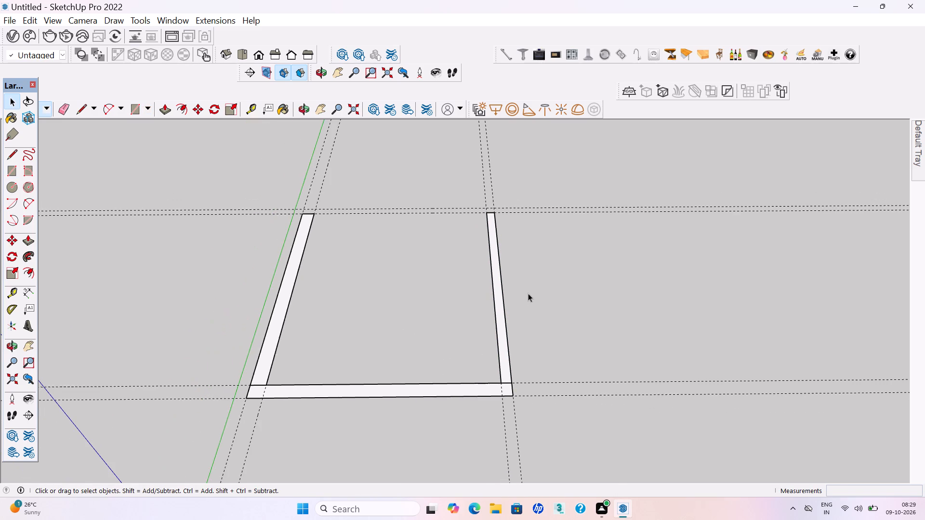
scroll(523, 301, "down", 2)
middle_click_drag(436, 292, 446, 323)
scroll(341, 196, "up", 3)
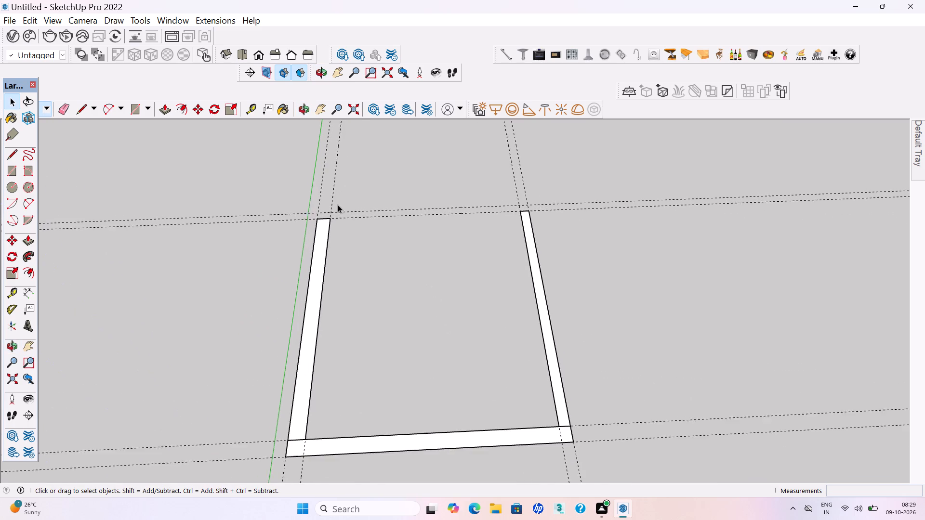
scroll(338, 205, "up", 4)
key("r")
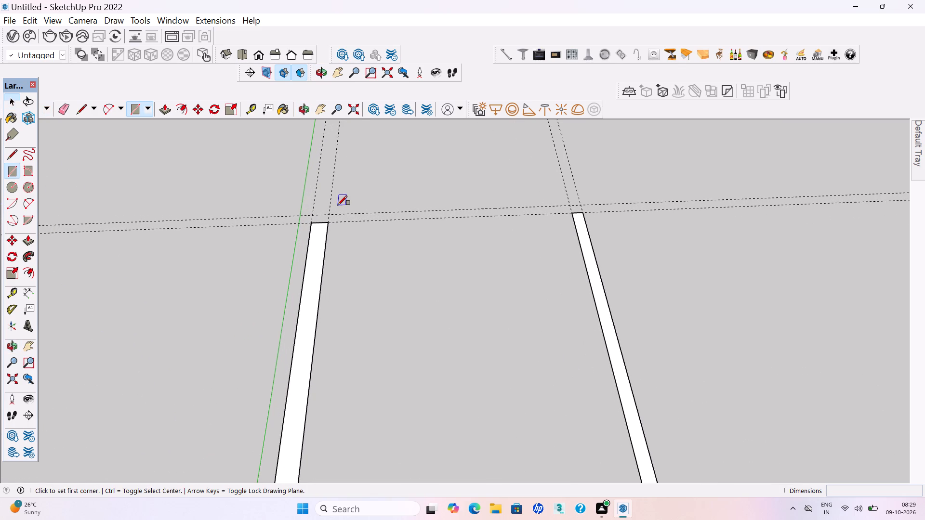
left_click(316, 221)
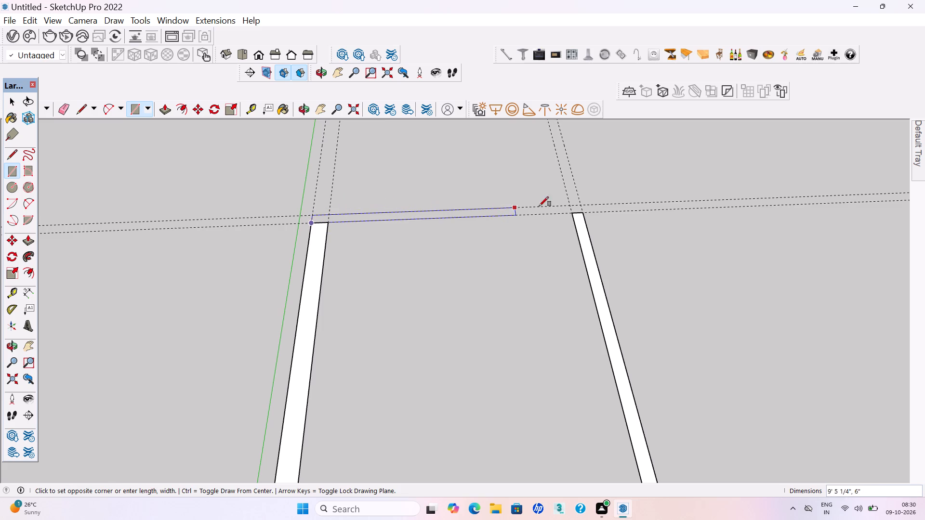
left_click(581, 203)
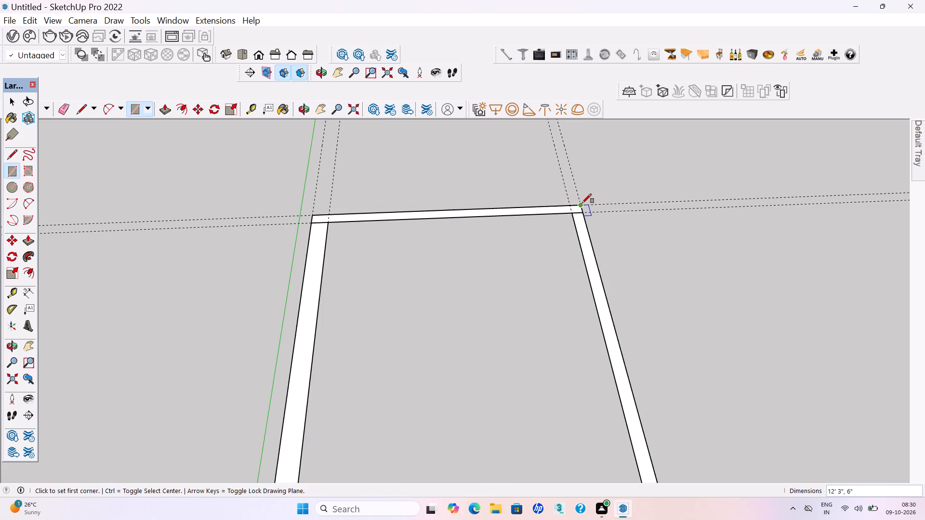
Make a group of the far 6" wall rectangle.
key("space")
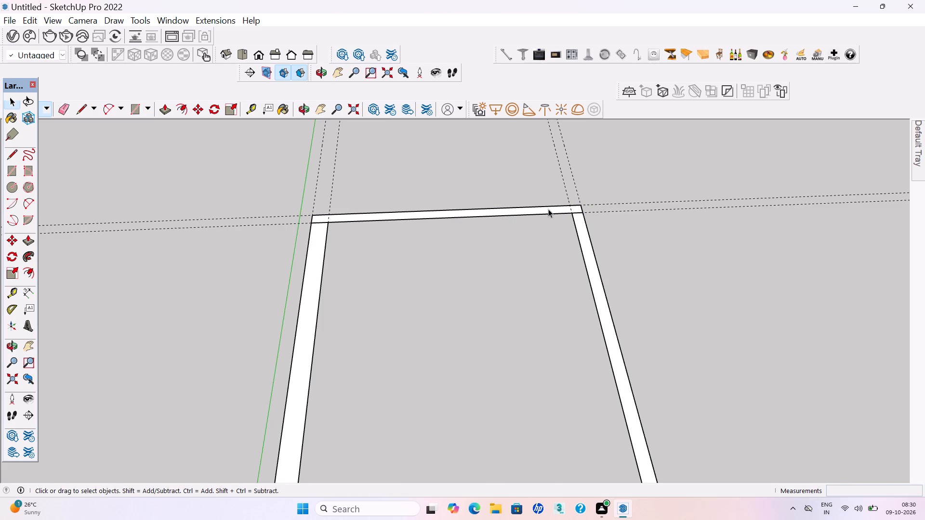
double_click(548, 209)
right_click(548, 209)
left_click(585, 321)
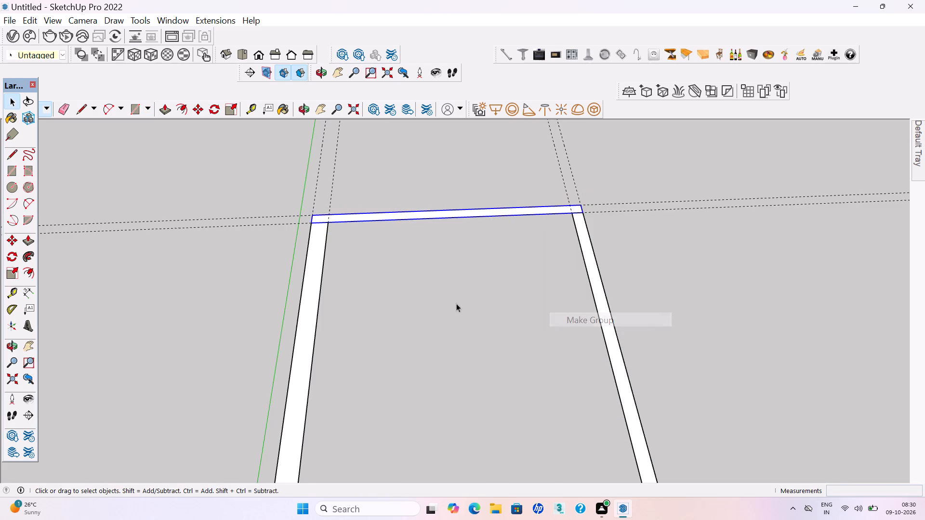
left_click(430, 302)
Scale the far wall group along the red axis by about 0.94 so it starts at the 9" side wall's inner edge.
scroll(376, 266, "down", 3)
scroll(314, 219, "up", 11)
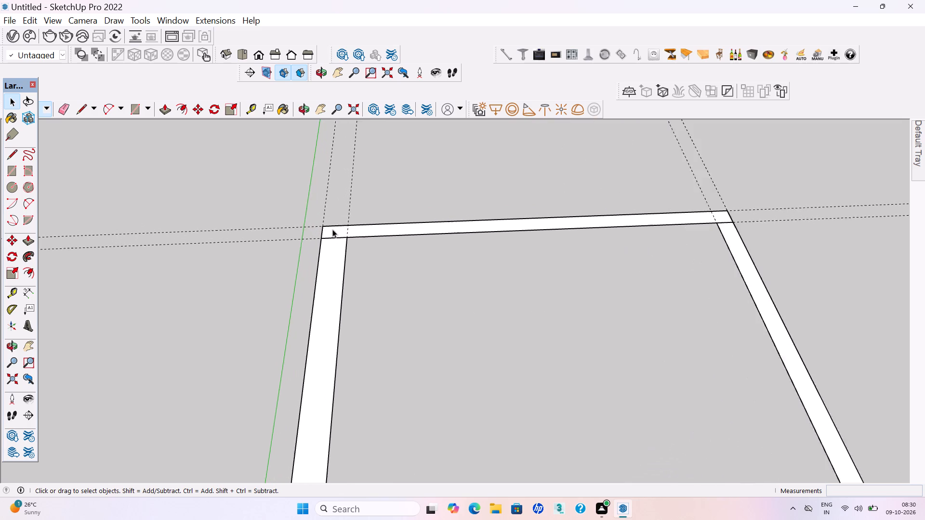
scroll(332, 229, "up", 2)
left_click(317, 234)
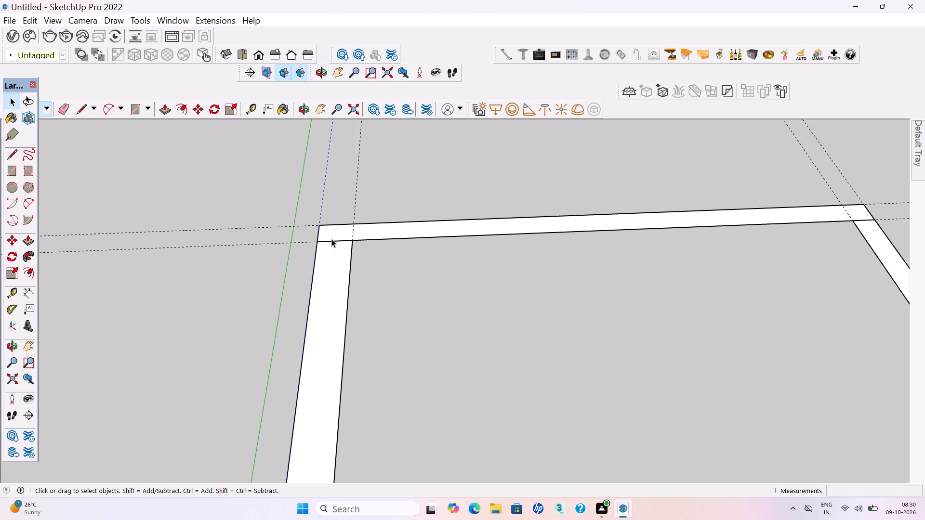
left_click(332, 239)
key("s")
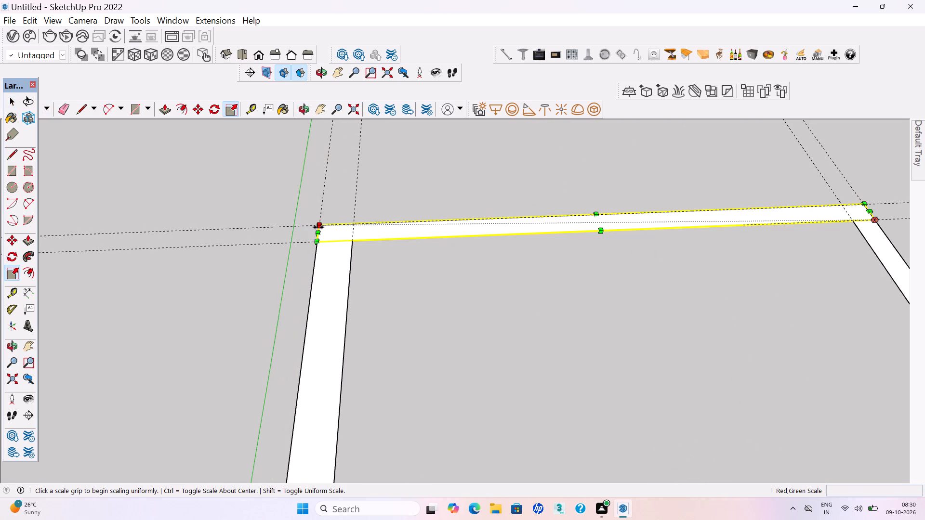
left_click(321, 232)
left_click(353, 232)
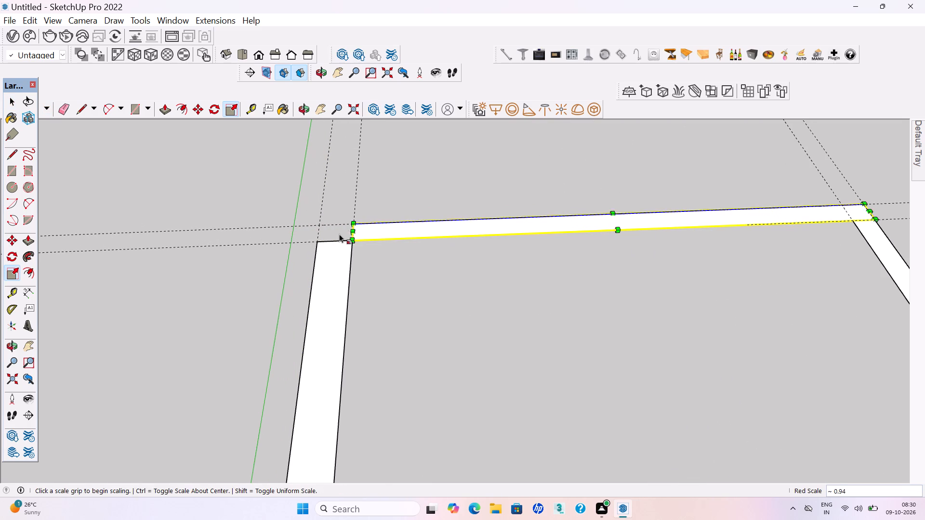
key("space")
left_click(422, 285)
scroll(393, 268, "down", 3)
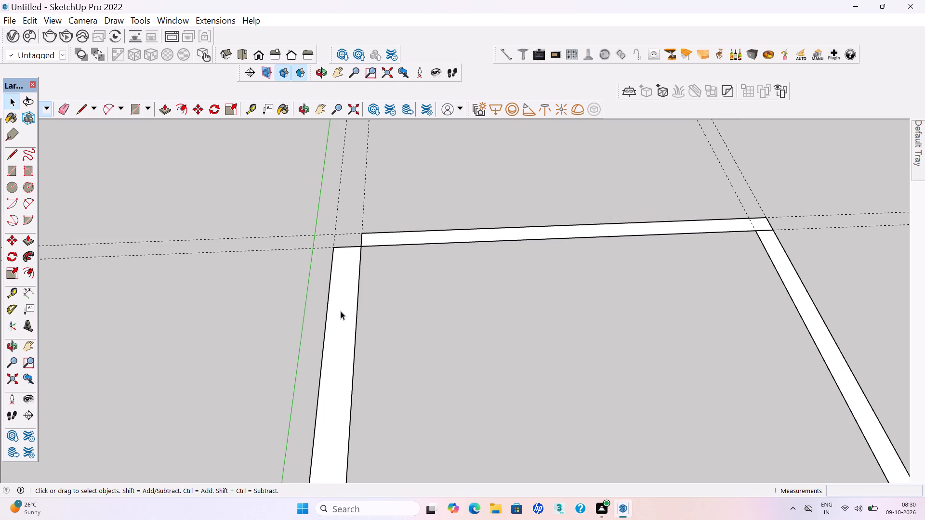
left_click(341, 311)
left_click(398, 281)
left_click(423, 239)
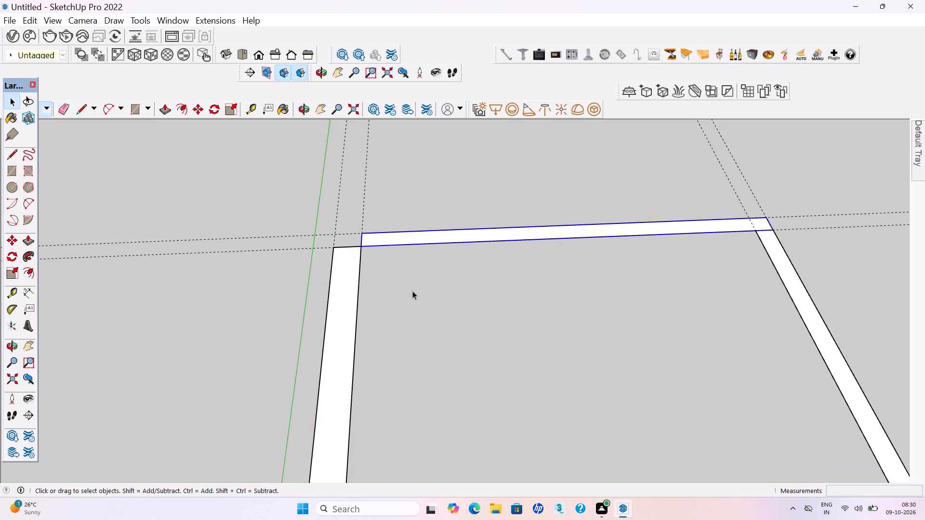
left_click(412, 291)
Place a guide 6' along the red axis from the 6" side wall's outer edge, plus a second parallel guide 6" farther.
scroll(336, 256, "down", 18)
middle_click_drag(399, 298, 396, 304)
key("h")
left_click_drag(501, 294, 461, 290)
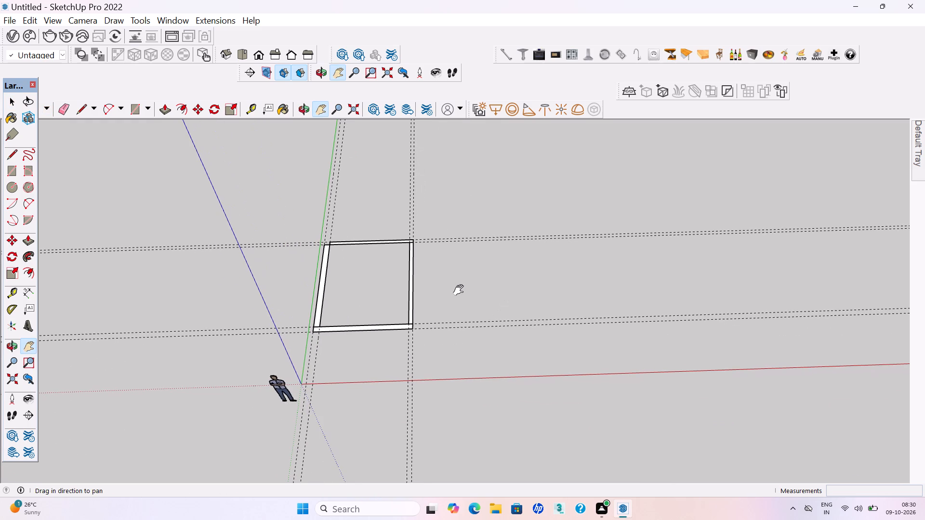
key("t")
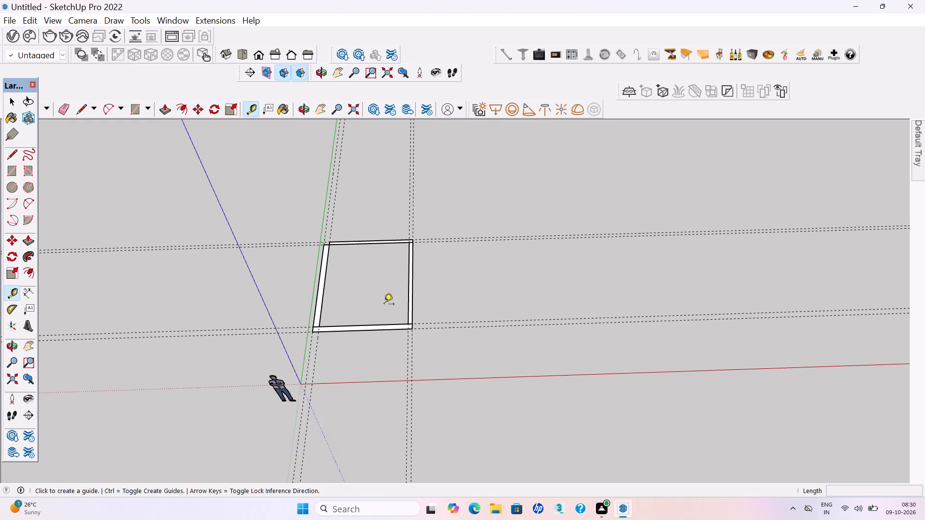
left_click(414, 301)
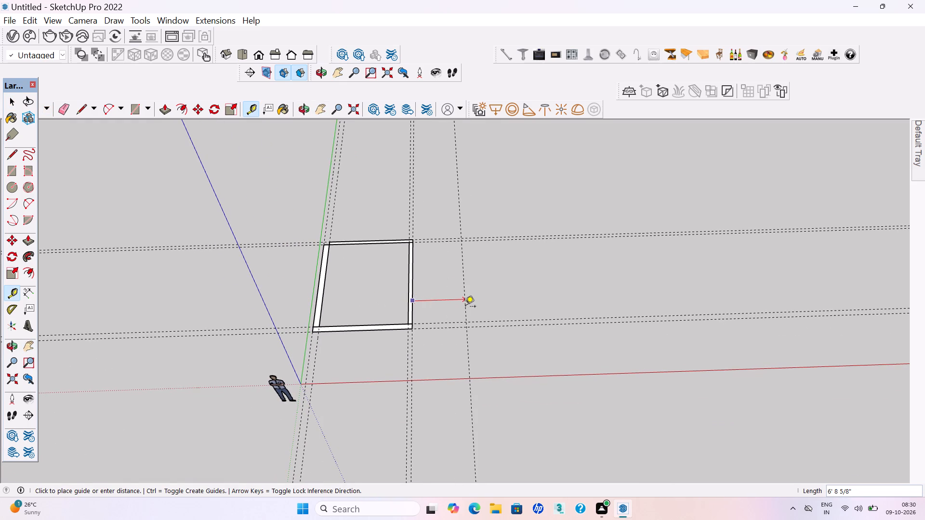
type("6'")
key("Return")
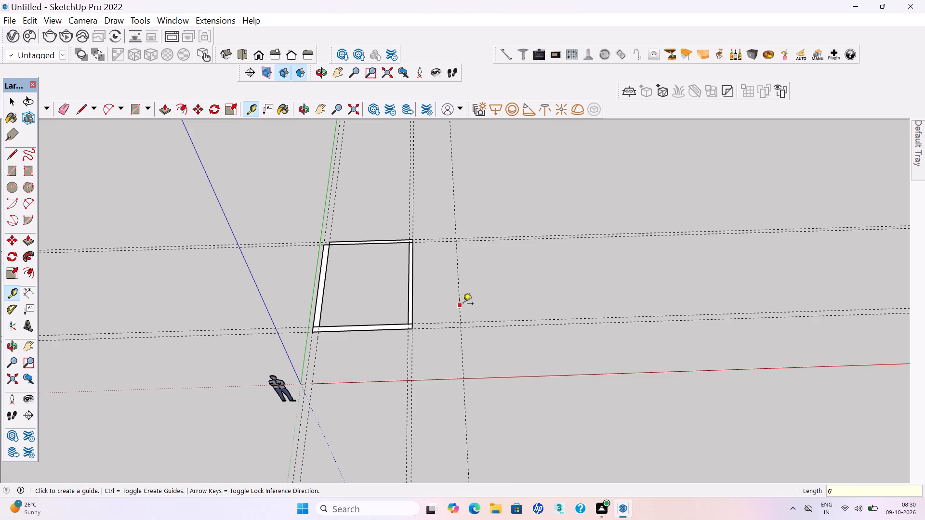
left_click(460, 303)
type("6\"")
key("Return")
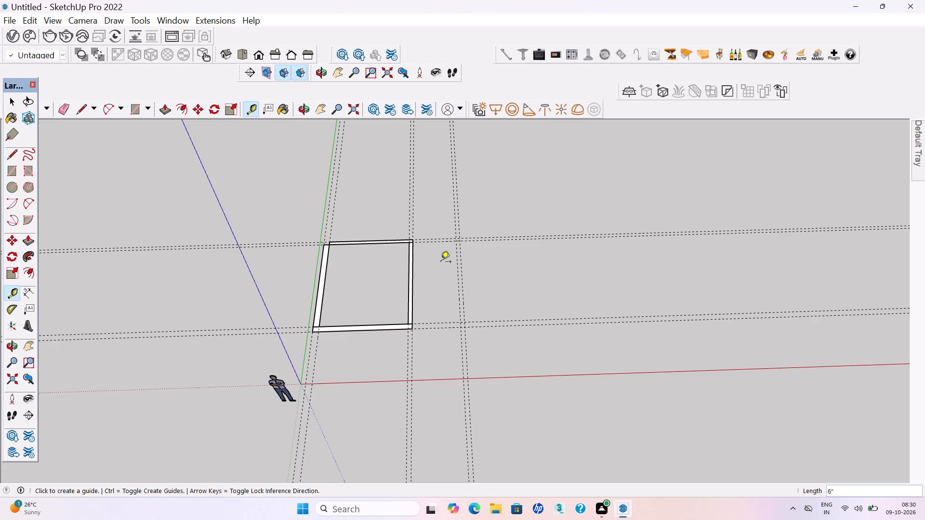
Place a guide about 7' 6" along the green axis from the near wall's inner guide, plus a second parallel guide 6" farther.
left_click(448, 323)
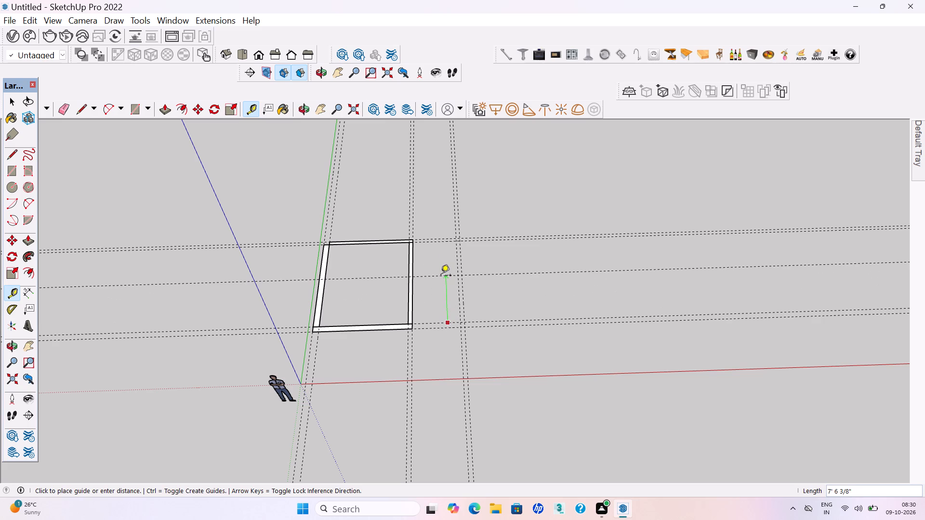
left_click(441, 276)
left_click(441, 277)
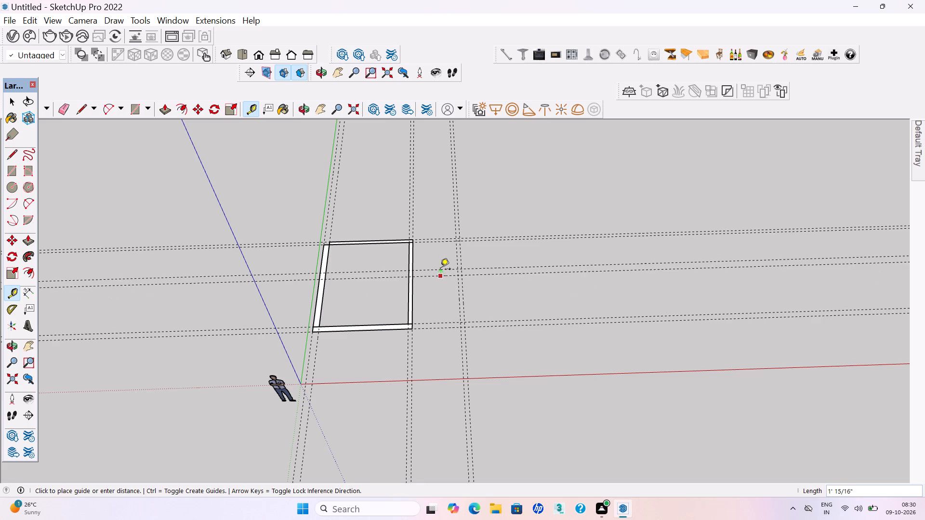
type("6\"")
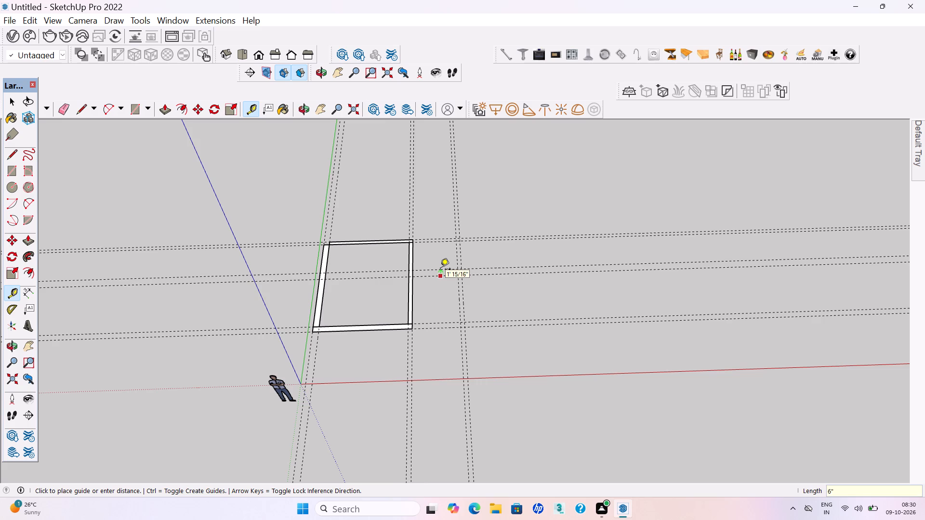
key("Return")
Scale the near wall group along the red axis by about 1.53 so it reaches the adjoining room's outermost guide.
scroll(449, 317, "up", 3)
middle_click(449, 317)
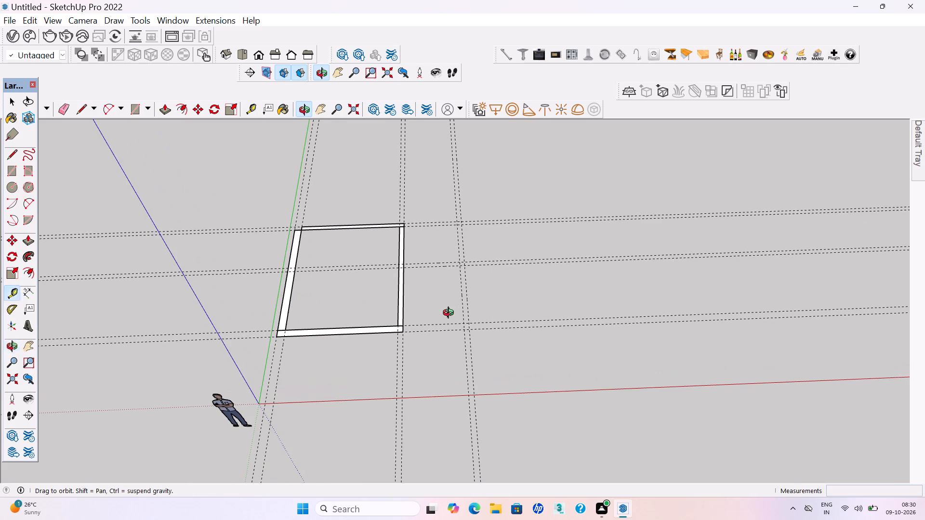
middle_click(450, 314)
scroll(441, 323, "up", 4)
key("space")
left_click(363, 334)
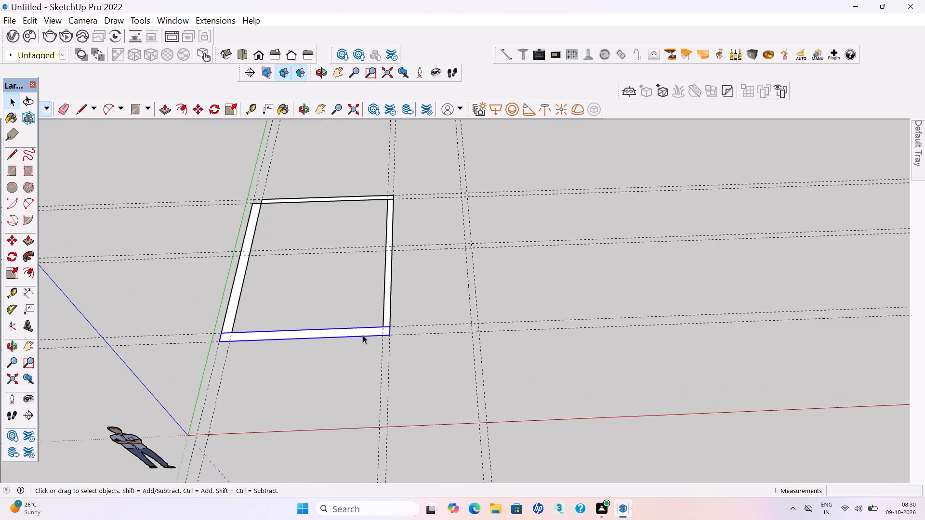
key("s")
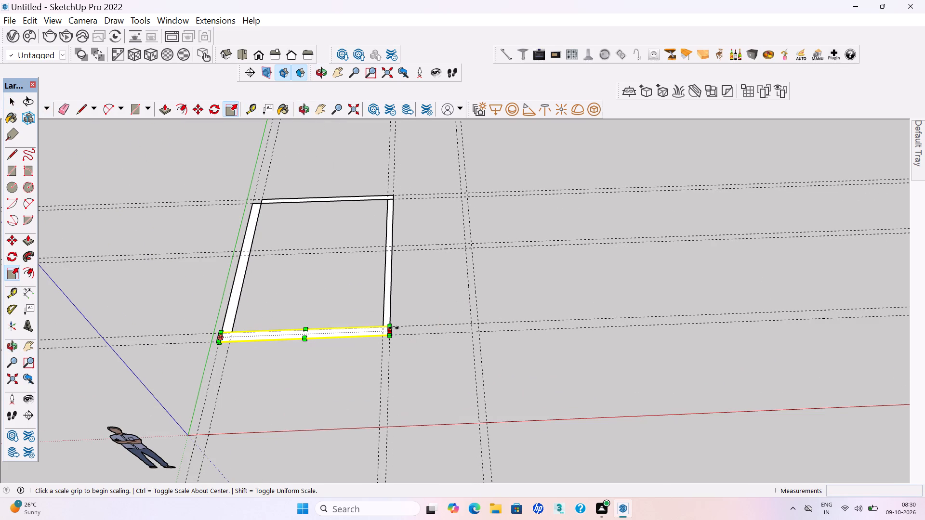
left_click(394, 327)
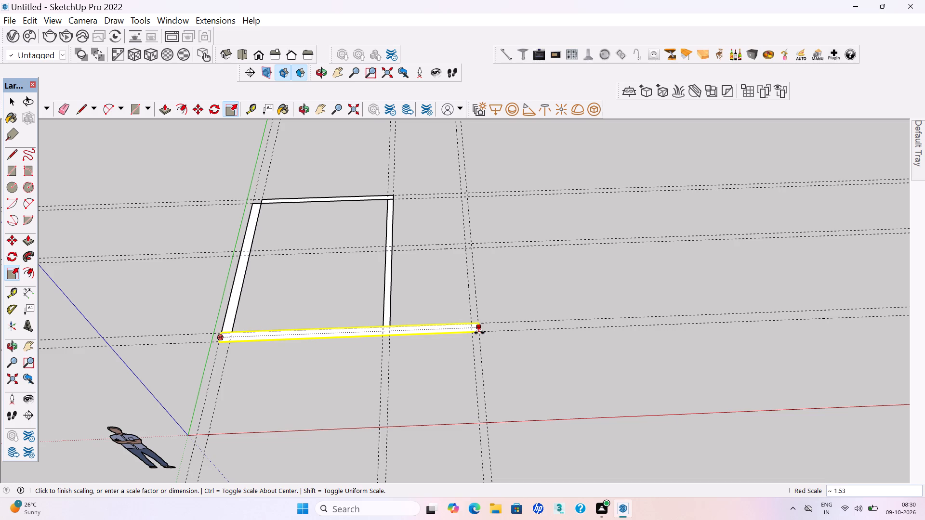
left_click(479, 333)
key("space")
left_click(436, 360)
Save the model as day14 in the INTERNSHIP DAILY PROJECTS folder on the Desktop.
key("ctrl+s")
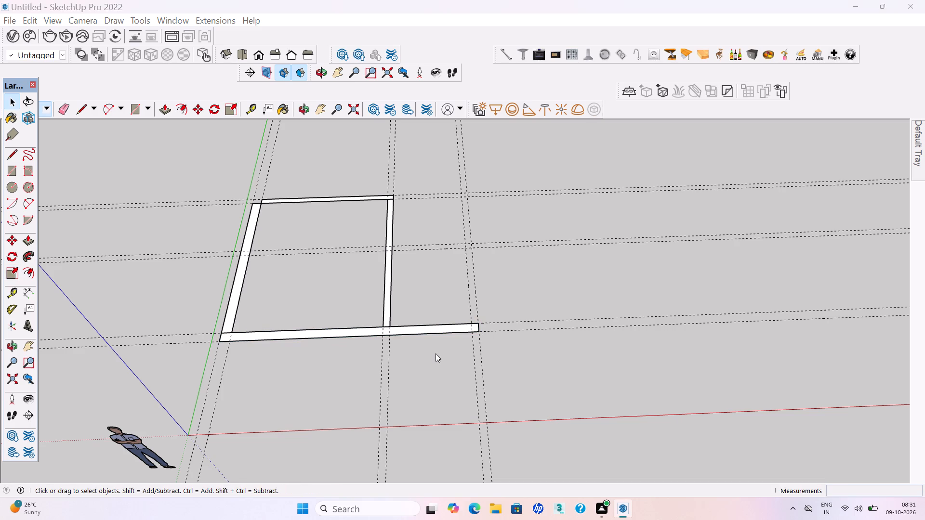
key("ctrl+s")
double_click(264, 168)
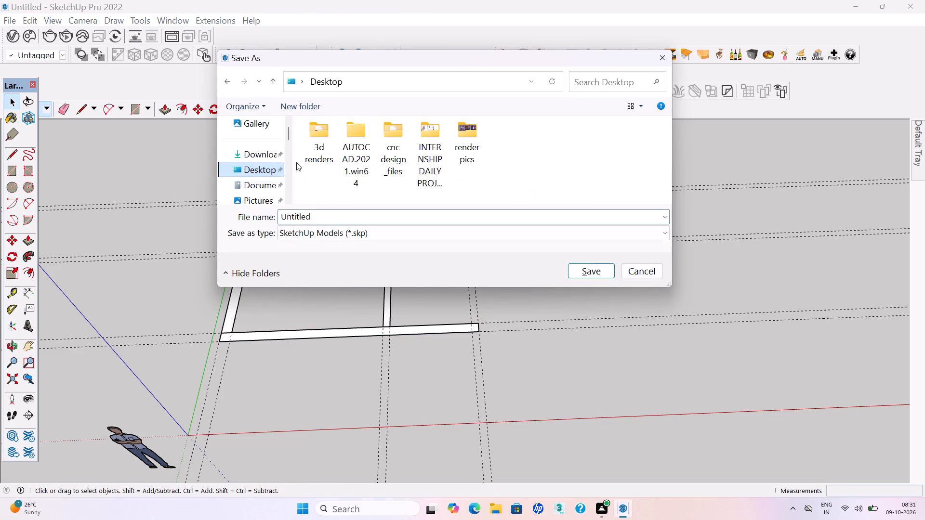
double_click(423, 157)
scroll(363, 186, "down", 7)
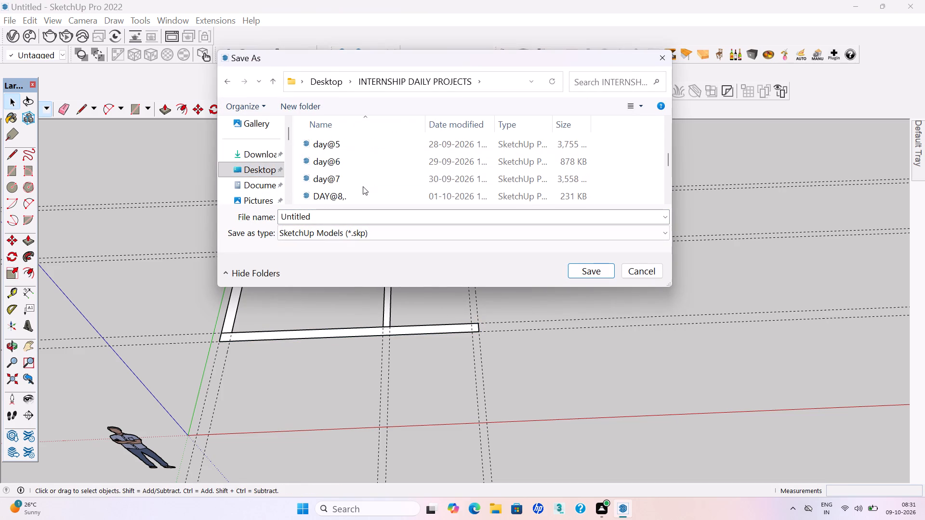
scroll(363, 186, "down", 7)
left_click(334, 218)
key("BackSpace")
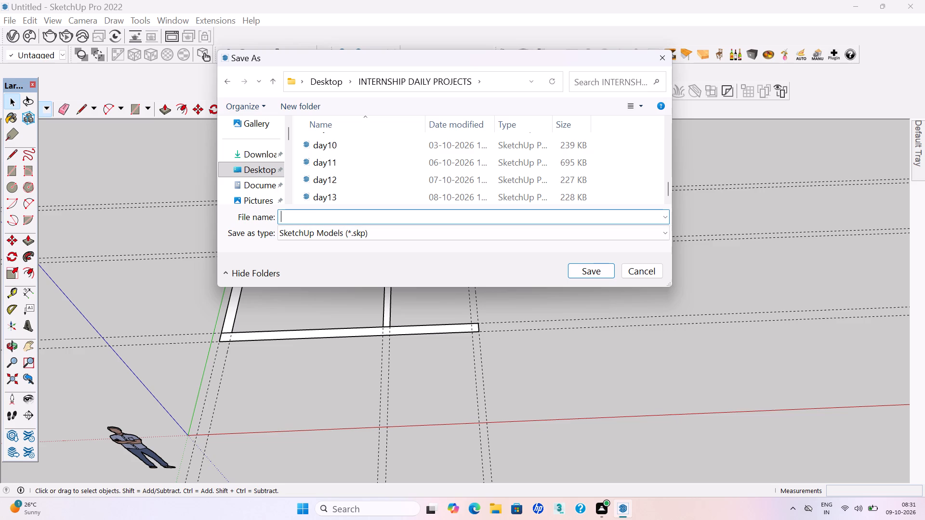
type("day14")
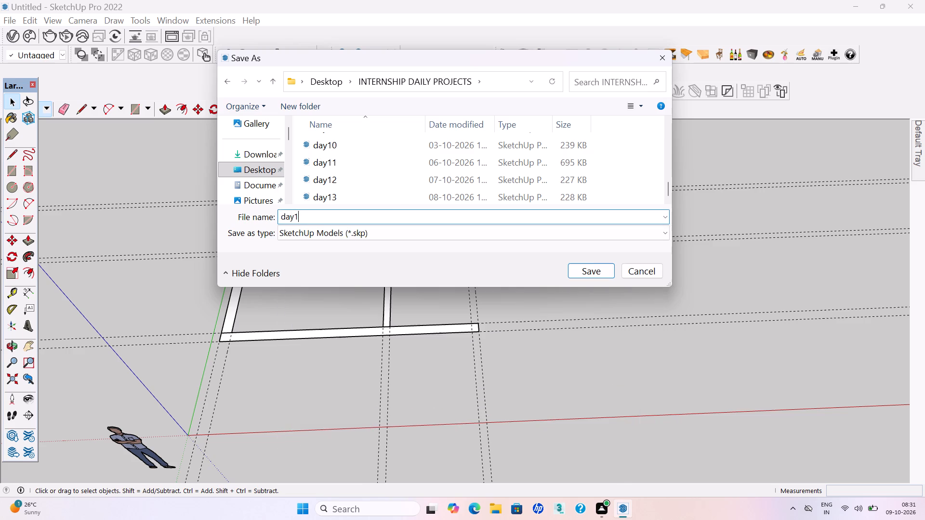
key("Return")
scroll(469, 313, "down", 2)
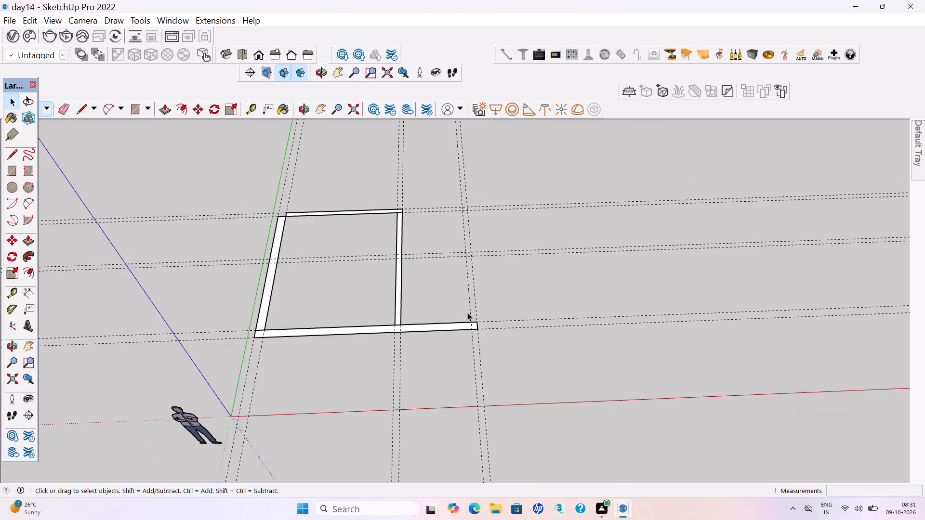
key("ctrl+s")
Draw a 6" by 8' 3/8" side wall rectangle for the adjoining room, from the extended near wall to the new guide pair's outer line.
middle_click_drag(448, 298, 431, 306)
scroll(446, 303, "up", 3)
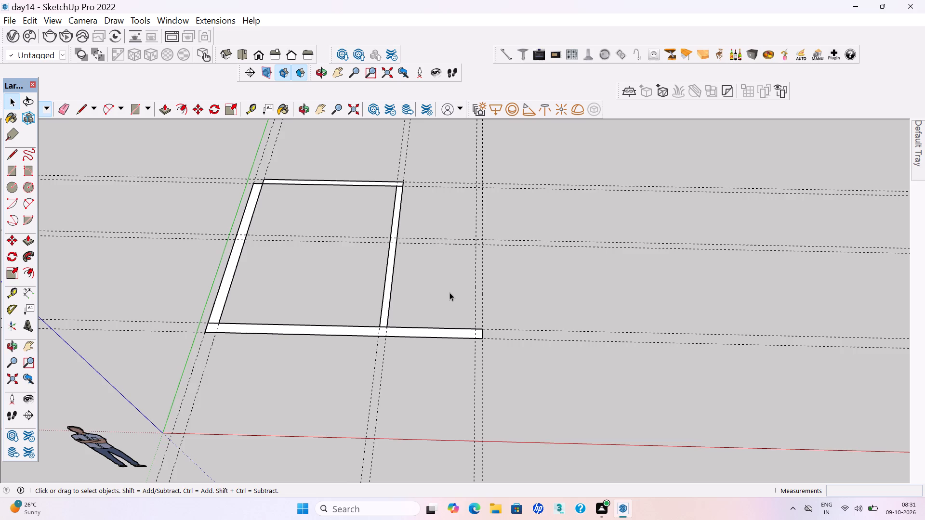
scroll(449, 292, "up", 1)
key("r")
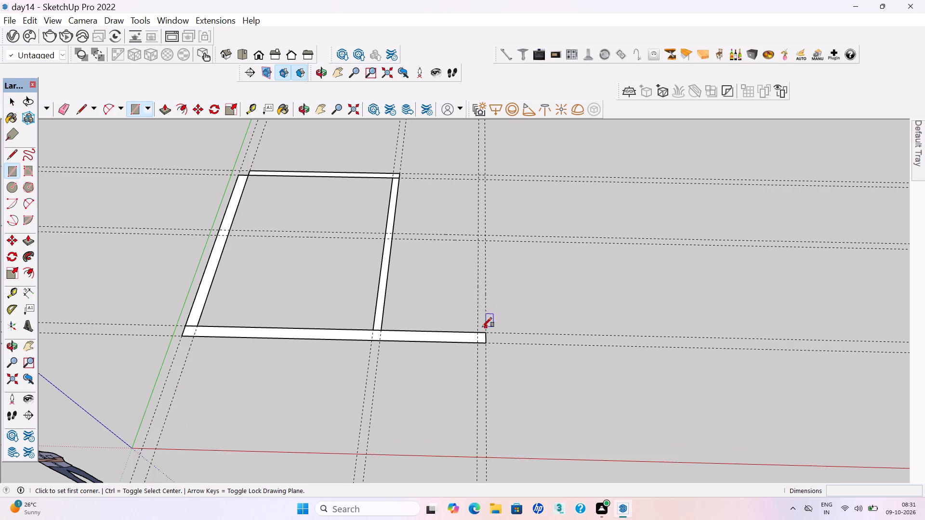
left_click(480, 330)
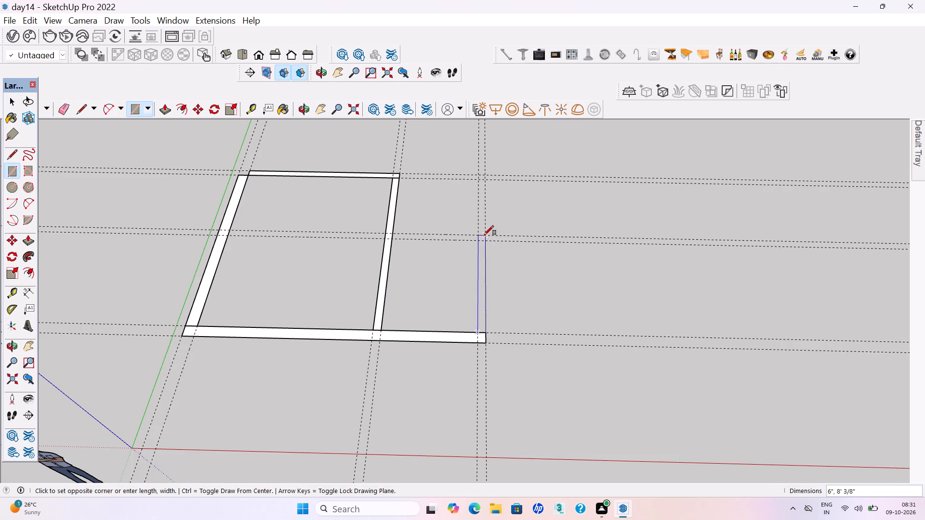
left_click(483, 236)
key("space")
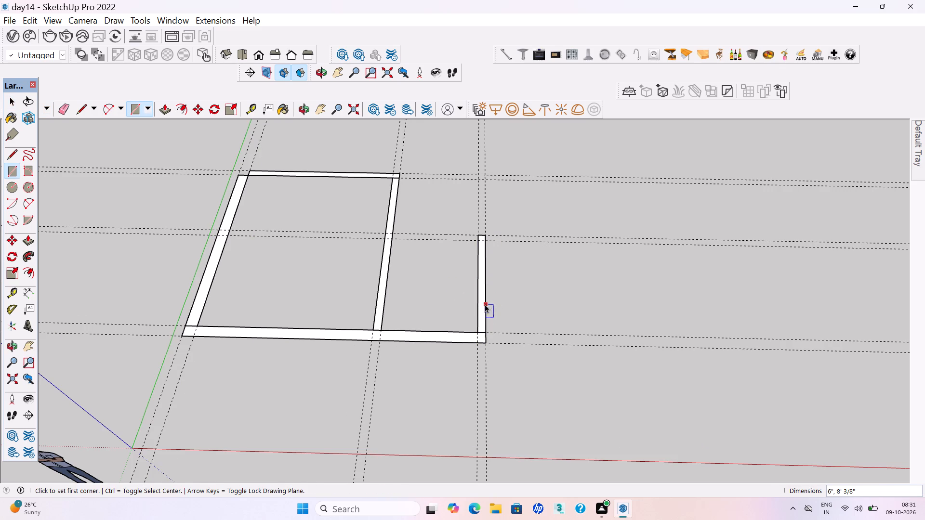
Make a group of the adjoining room's 6" side wall rectangle.
double_click(483, 313)
right_click(483, 313)
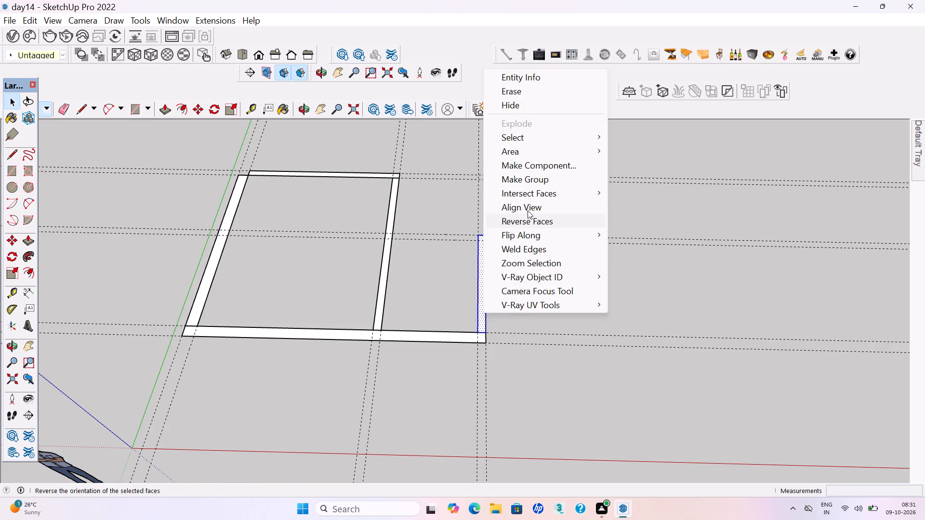
left_click(531, 180)
left_click(445, 276)
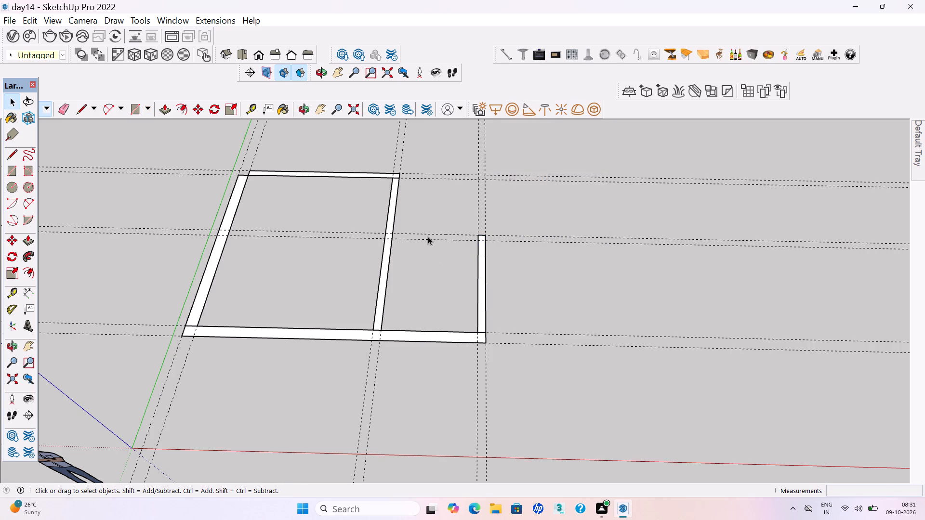
Draw the adjoining room's far wall rectangle between the 6" guide pair, spanning from the shared wall to the new side wall.
scroll(428, 236, "up", 4)
key("r")
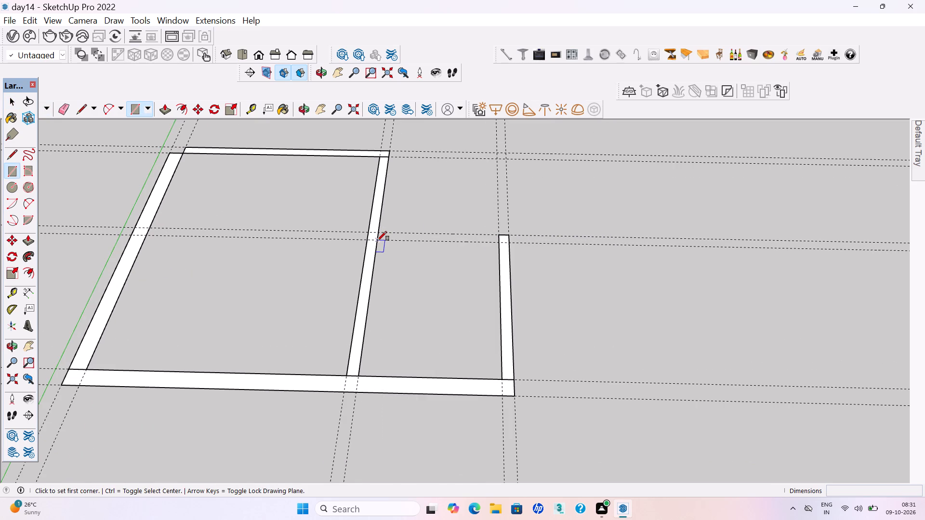
left_click(377, 241)
left_click(499, 236)
key("space")
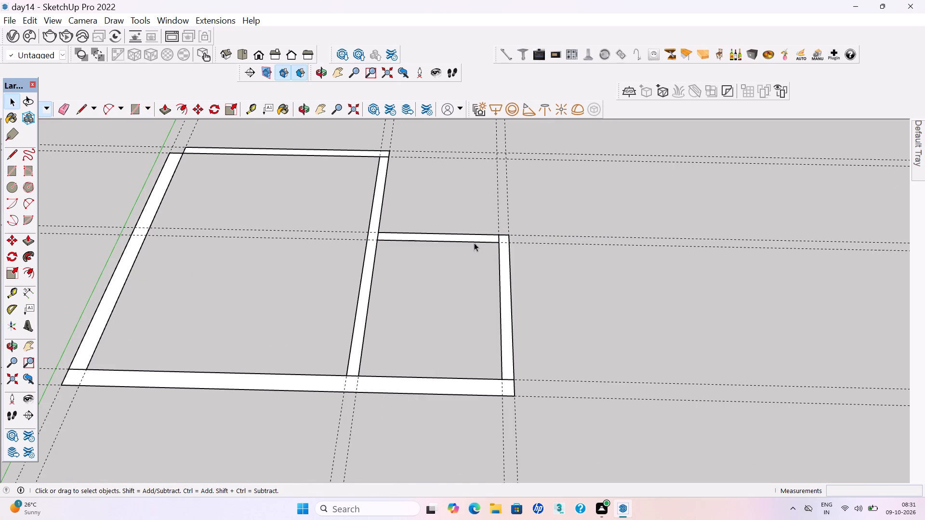
Make a group of the adjoining room's far wall rectangle.
double_click(471, 239)
right_click(470, 239)
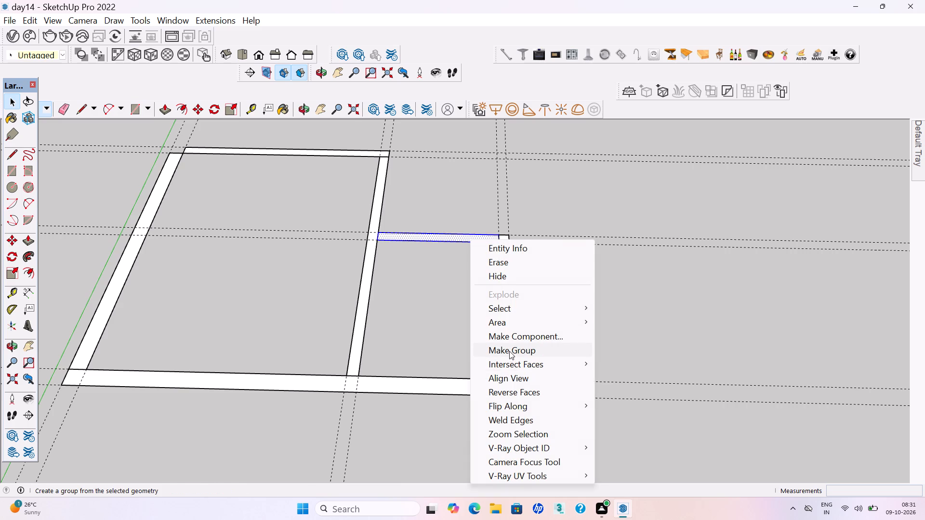
left_click(508, 350)
left_click(454, 336)
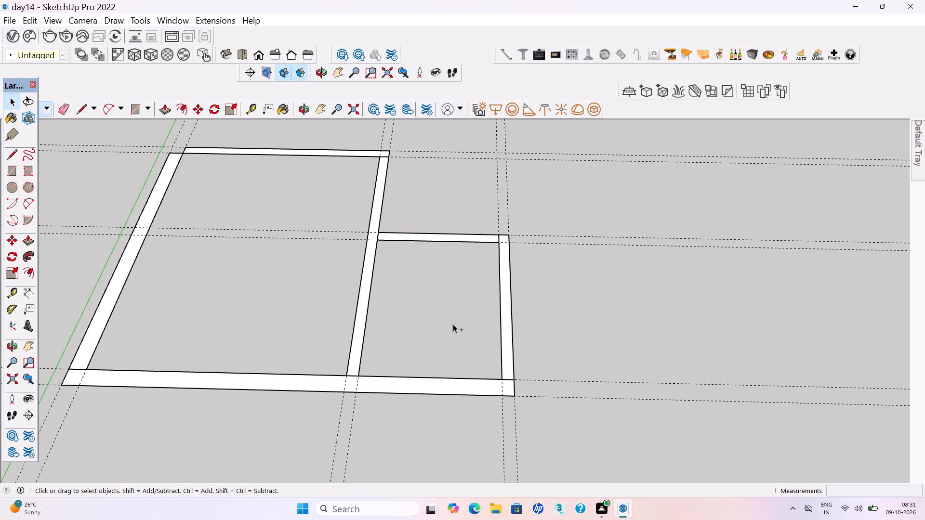
Save the day14 model.
key("ctrl+s")
key("ctrl+s")
key("ctrl+s")
key("ctrl+s")
key("ctrl+s")
key("ctrl+s")
key("ctrl+s")
key("ctrl+s")
key("ctrl+s")
key("ctrl+s")
key("ctrl+s")
key("ctrl+s")
key("ctrl+s")
key("ctrl+s")
key("ctrl+s")
key("ctrl+s")
key("ctrl+s")
key("ctrl+s")
key("ctrl+s")
key("ctrl+s")
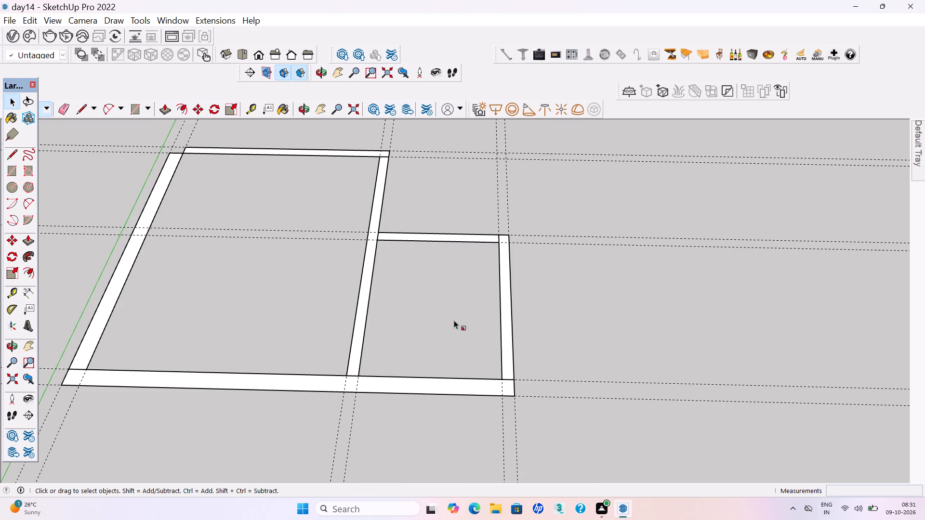
Place a guide about 13' 3" along the red axis from the adjoining room's outer side wall edge, plus a second parallel guide 9" farther.
scroll(423, 293, "down", 9)
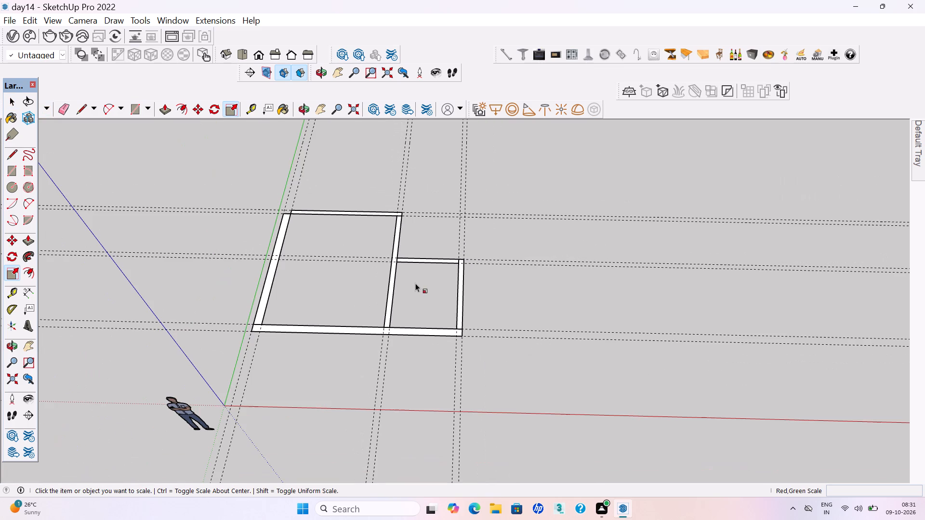
middle_click_drag(451, 289, 456, 288)
middle_click(456, 288)
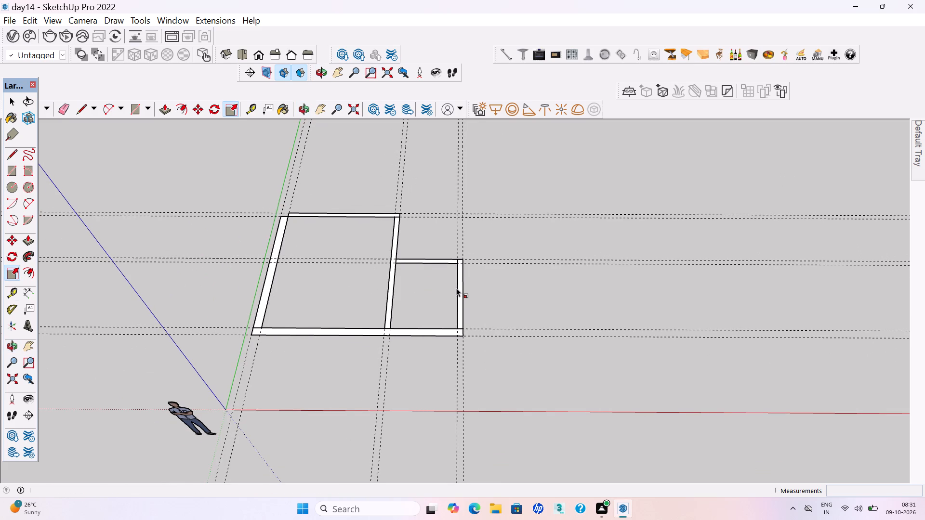
key("t")
scroll(403, 300, "down", 3)
scroll(557, 319, "up", 4)
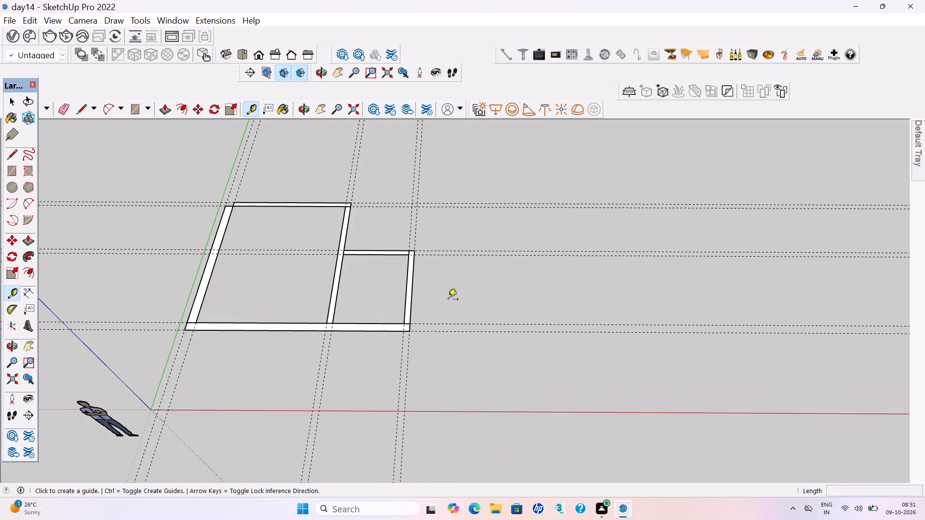
left_click(411, 298)
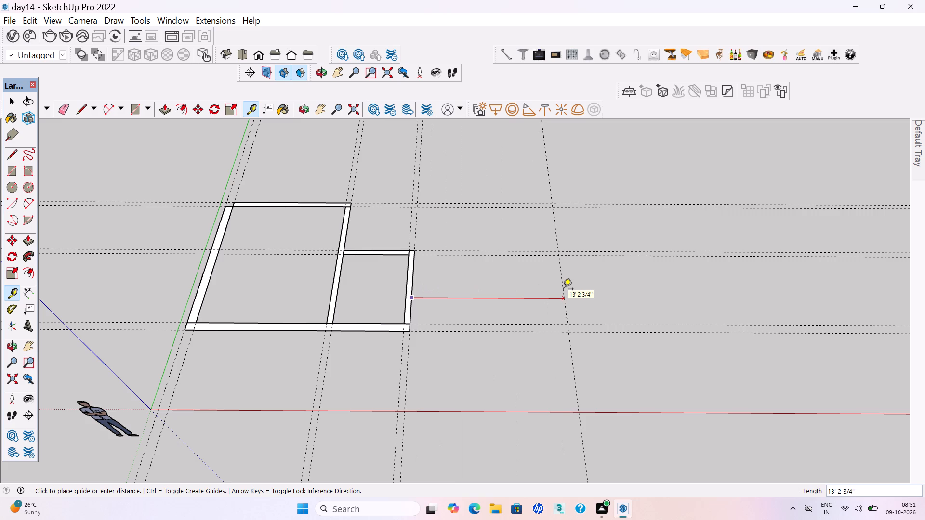
left_click(563, 290)
left_click(565, 291)
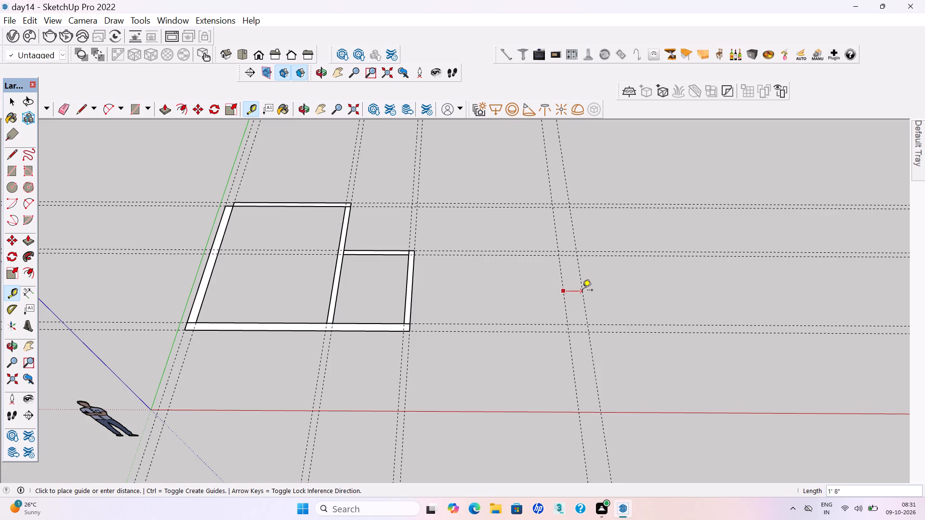
key("9")
key("shift+quotedbl")
key("Return")
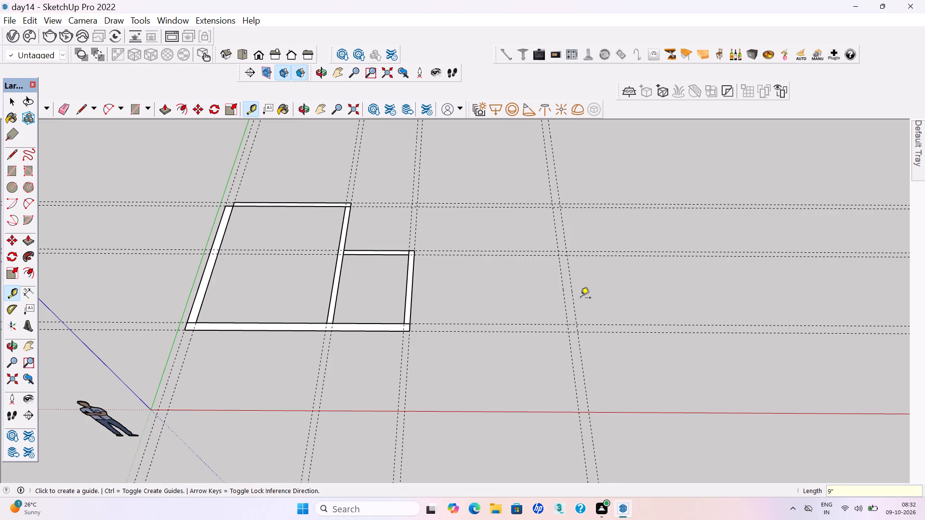
Delete the pair of guides running parallel to the red axis along the adjoining room's far wall.
key("space")
left_click_drag(521, 276, 520, 270)
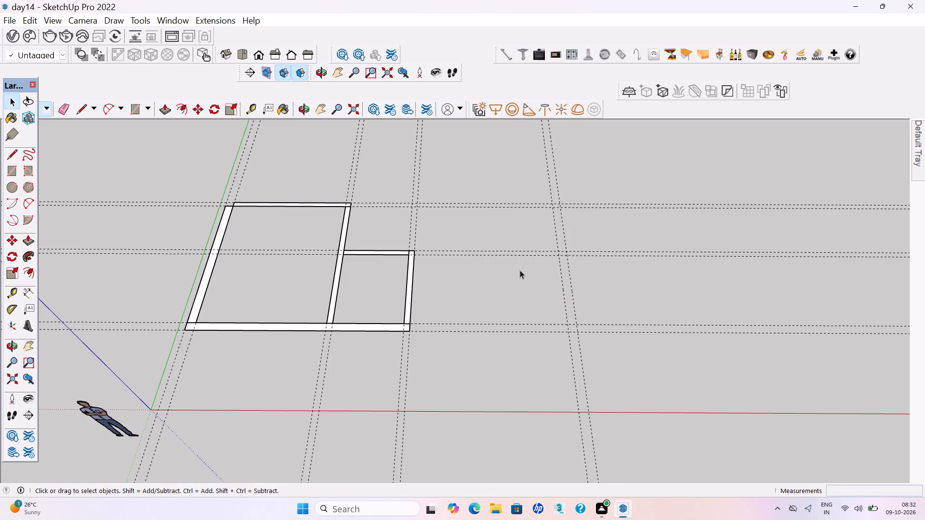
left_click_drag(520, 270, 509, 237)
key("Delete")
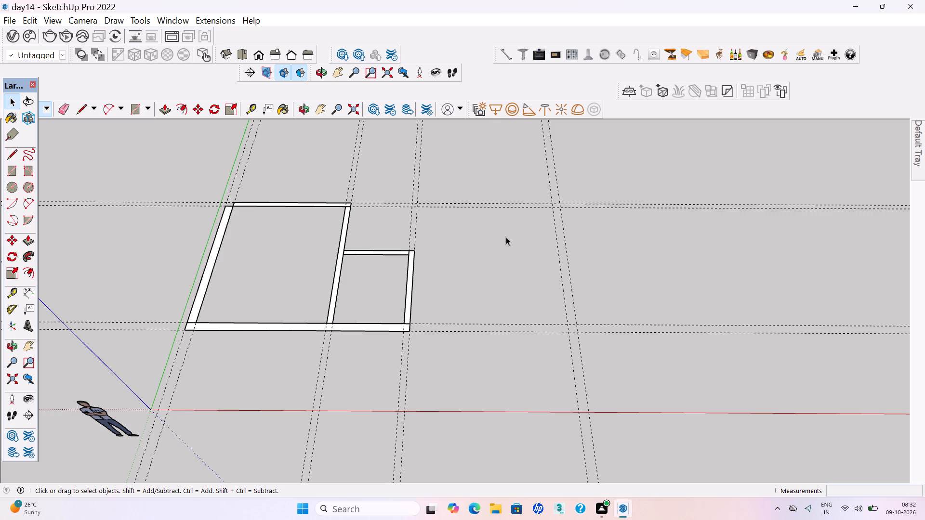
Scale the long front wall group along the red axis so it reaches the outermost side guide.
key("r")
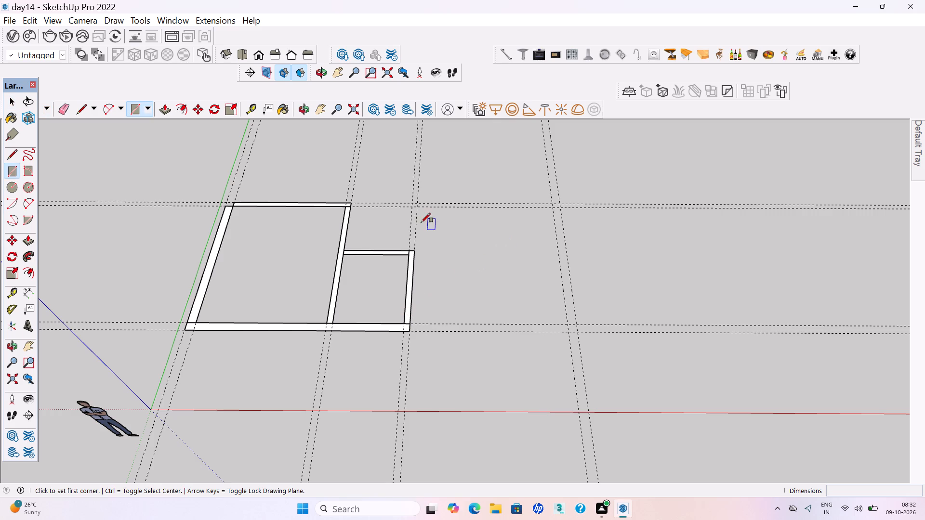
key("space")
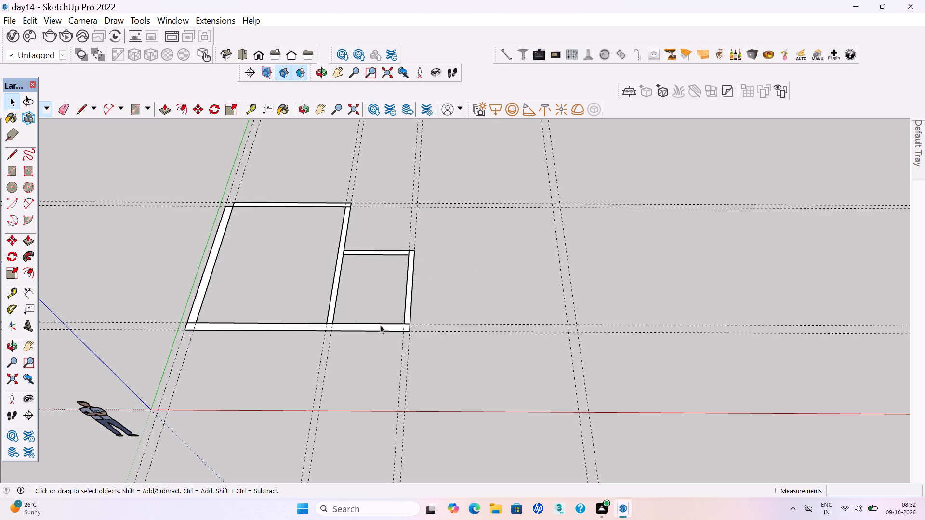
left_click(382, 326)
key("s")
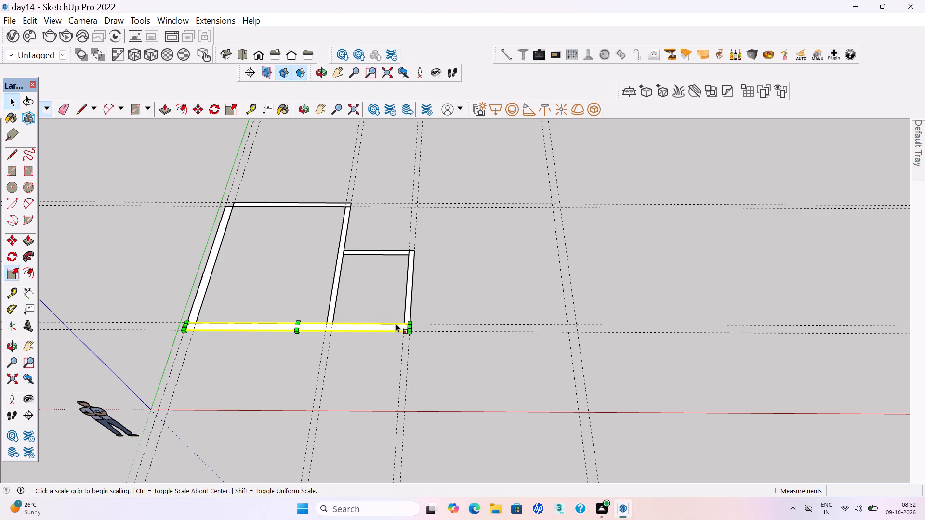
left_click(411, 325)
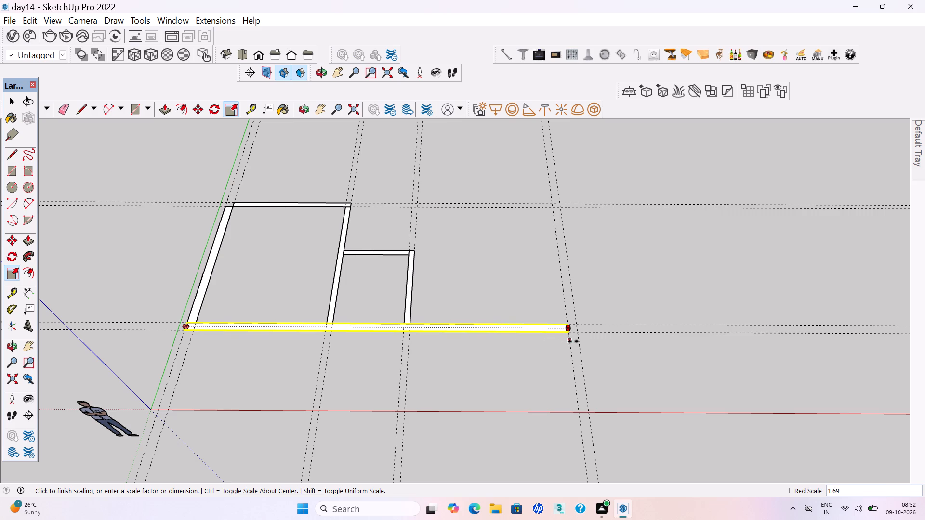
left_click(581, 341)
key("space")
left_click(506, 352)
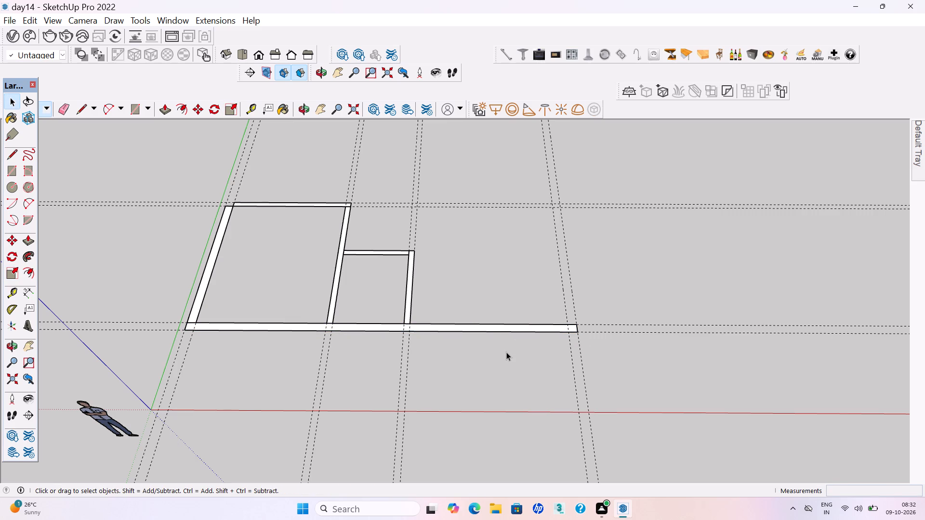
Save the day14 model.
key("ctrl+s")
key("ctrl+s")
key("ctrl+s")
key("ctrl+s")
key("ctrl+s")
key("ctrl+s")
key("ctrl+s")
key("ctrl+s")
key("ctrl+s")
key("ctrl+s")
key("ctrl+s")
key("ctrl+s")
key("ctrl+s")
key("ctrl+s")
key("ctrl+s")
key("ctrl+s")
Draw a 9" by about 14' 1 5/8" wall rectangle between the outermost guide pair, from the front wall to the far guides.
scroll(426, 351, "down", 3)
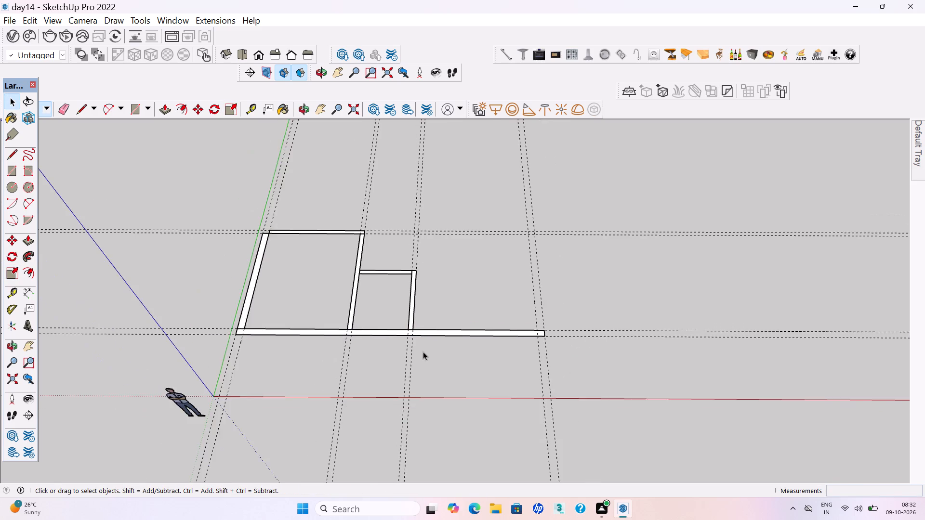
scroll(423, 351, "down", 1)
middle_click_drag(479, 351, 447, 364)
scroll(545, 324, "up", 9)
key("r")
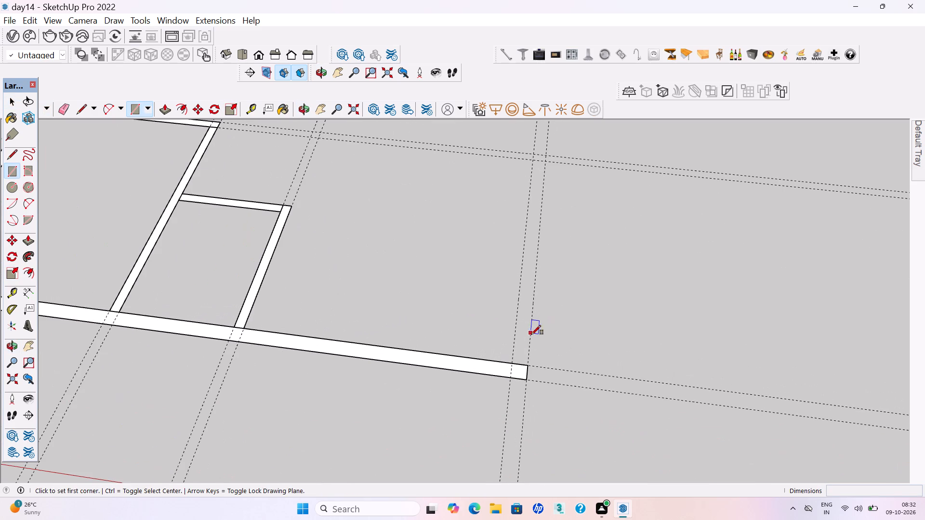
left_click(512, 362)
scroll(512, 361, "down", 4)
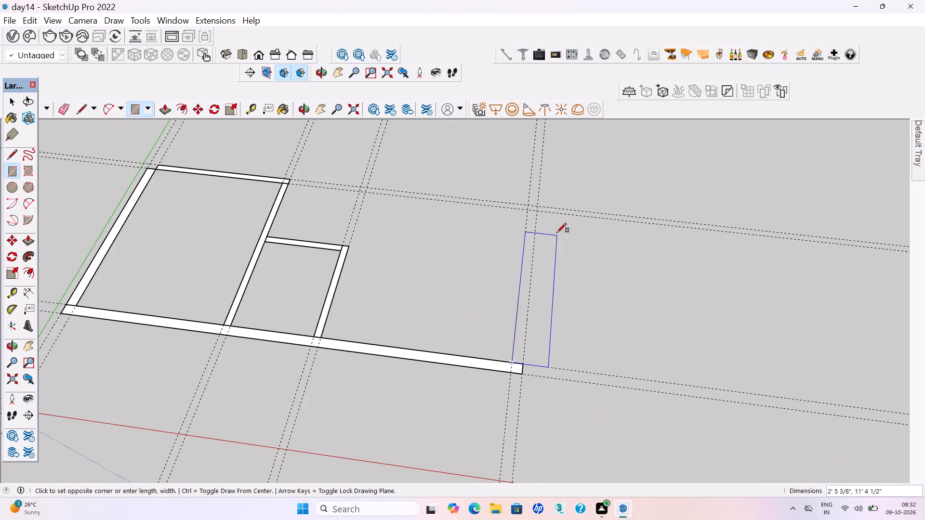
left_click(536, 207)
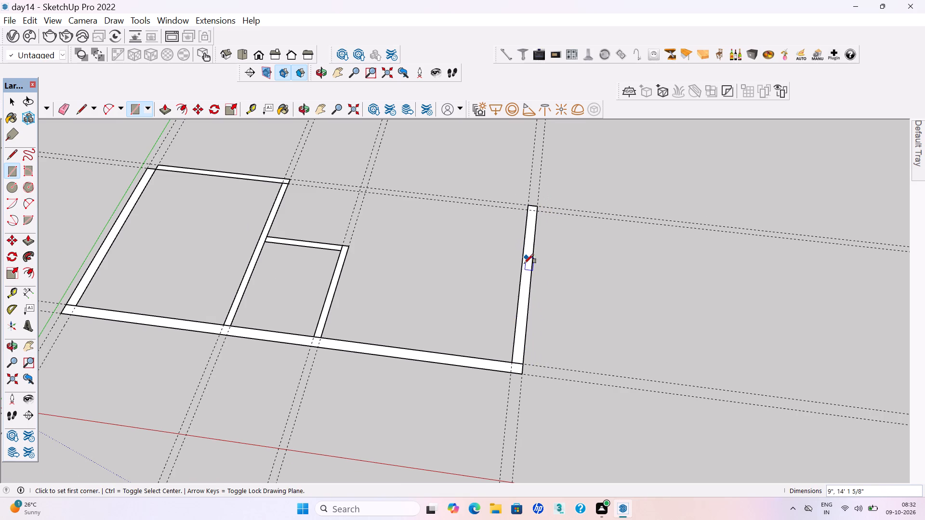
Make a group of the new 9" side wall rectangle.
key("space")
double_click(525, 290)
right_click(525, 290)
left_click(581, 157)
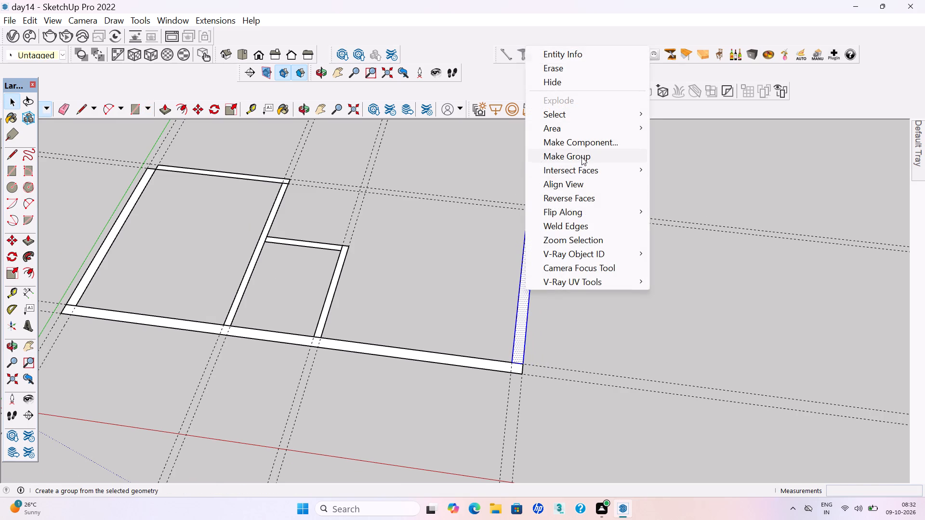
left_click(584, 303)
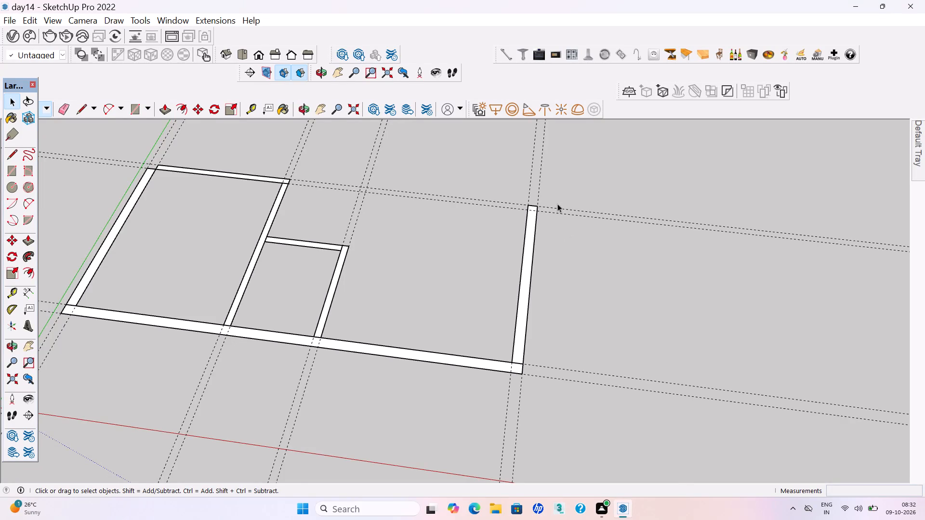
Draw a 6" by about 13' 2 3/4" far wall rectangle from the new side wall to the small room's side wall guides.
scroll(557, 204, "down", 1)
middle_click_drag(548, 225, 570, 219)
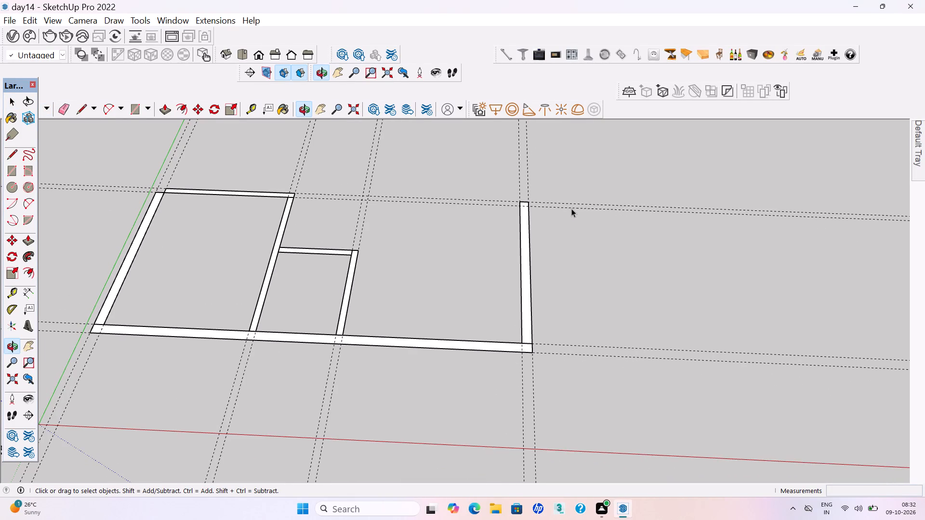
scroll(458, 199, "up", 4)
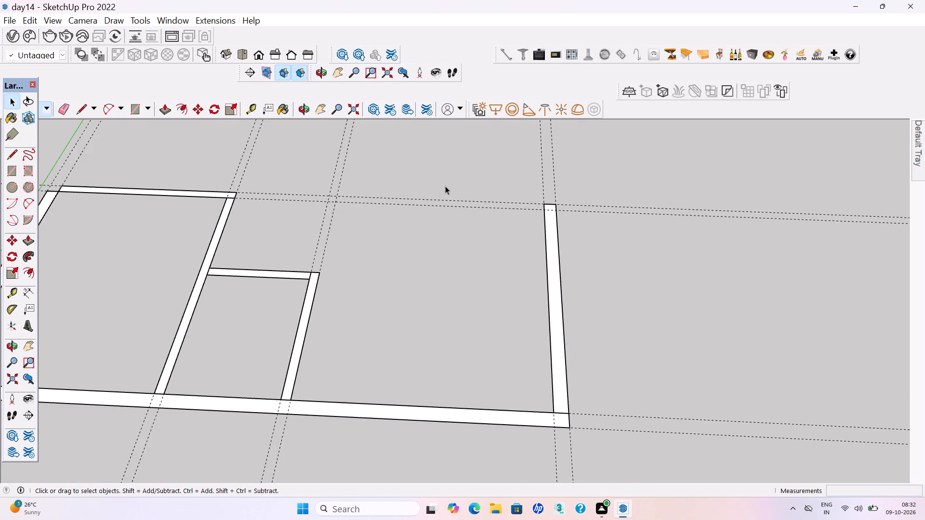
scroll(445, 186, "up", 1)
key("r")
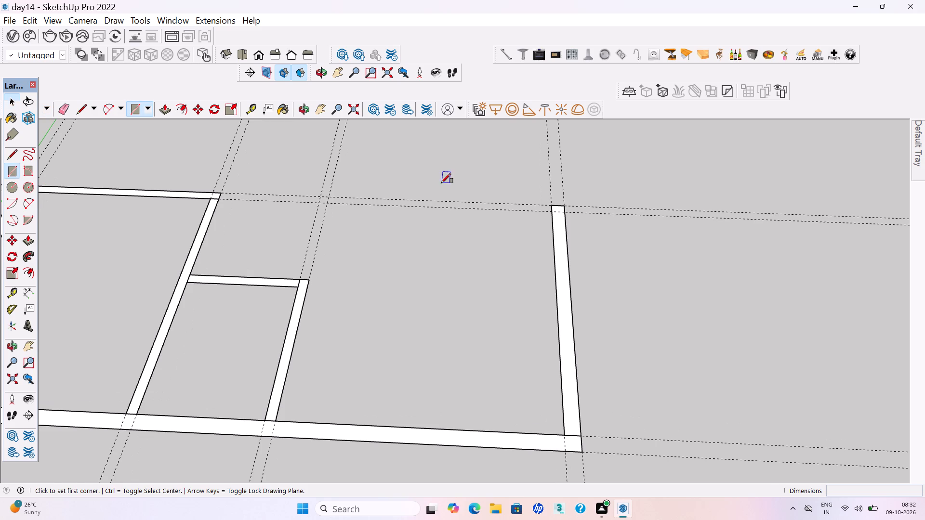
left_click(552, 213)
left_click(330, 196)
Make a group of the third room's 6" far wall rectangle.
key("space")
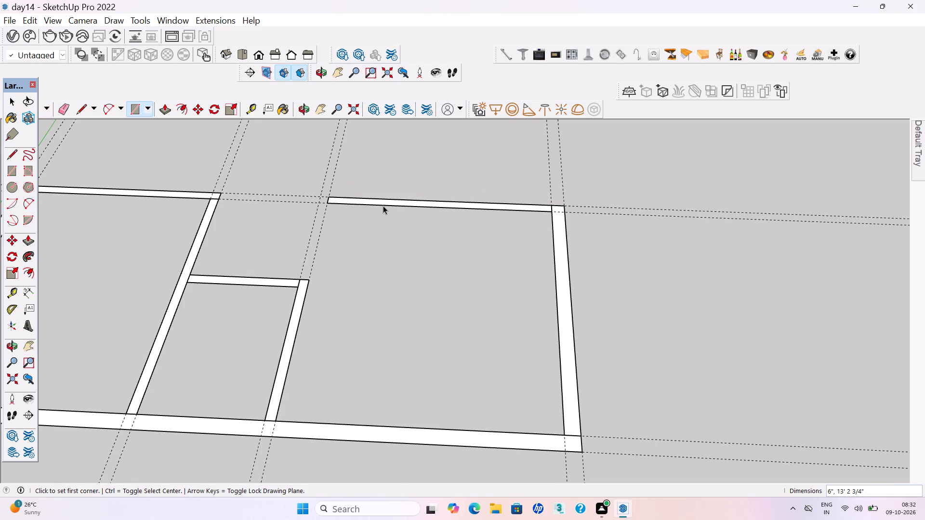
triple_click(384, 202)
right_click(385, 202)
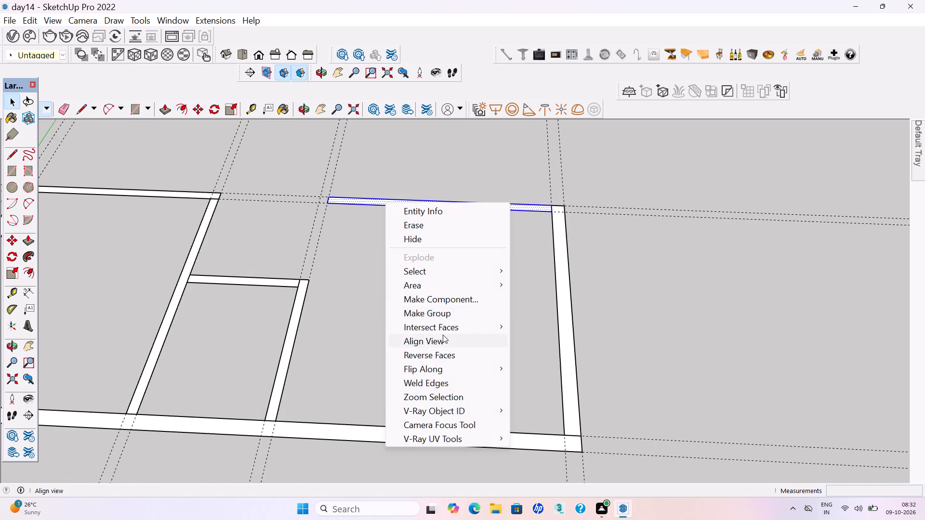
left_click(435, 314)
left_click(395, 318)
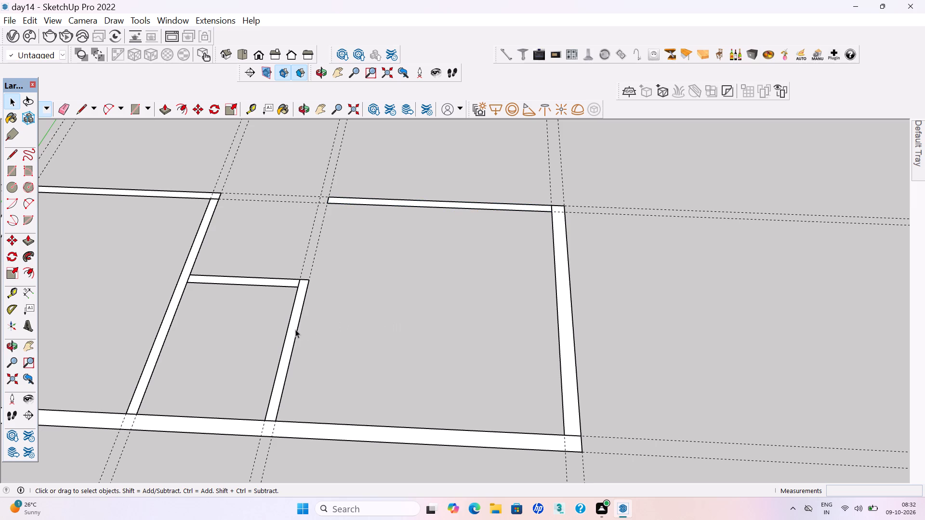
left_click(436, 312)
Save the day14 model.
key("ctrl+s")
key("ctrl+s")
Scale the first room's outer side wall group along the green axis by about 3.00, past the far wall guides.
scroll(540, 297, "down", 7)
middle_click_drag(493, 344, 515, 315)
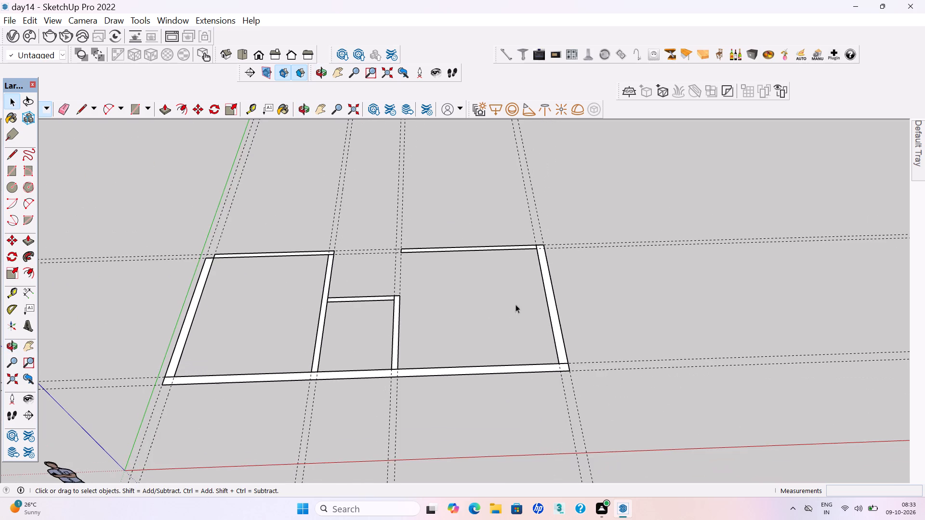
scroll(555, 329, "down", 4)
middle_click_drag(450, 273, 444, 298)
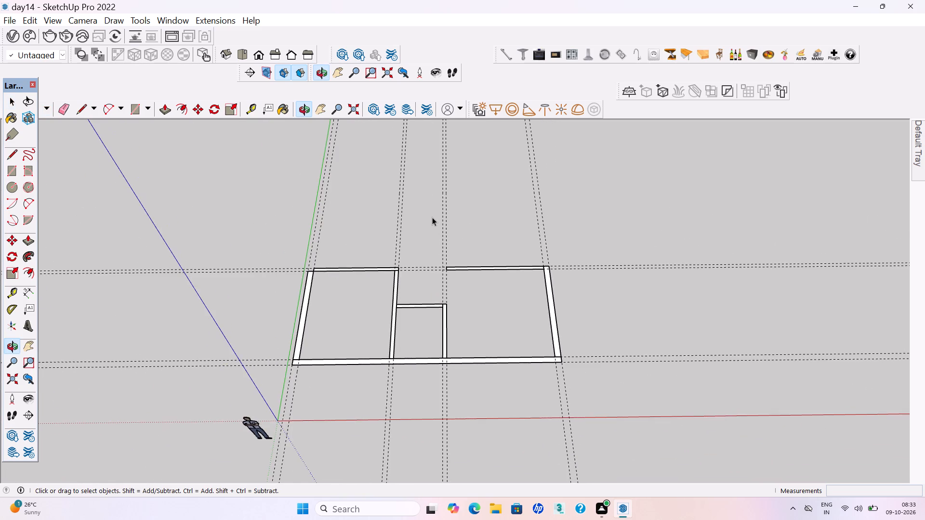
scroll(432, 215, "up", 2)
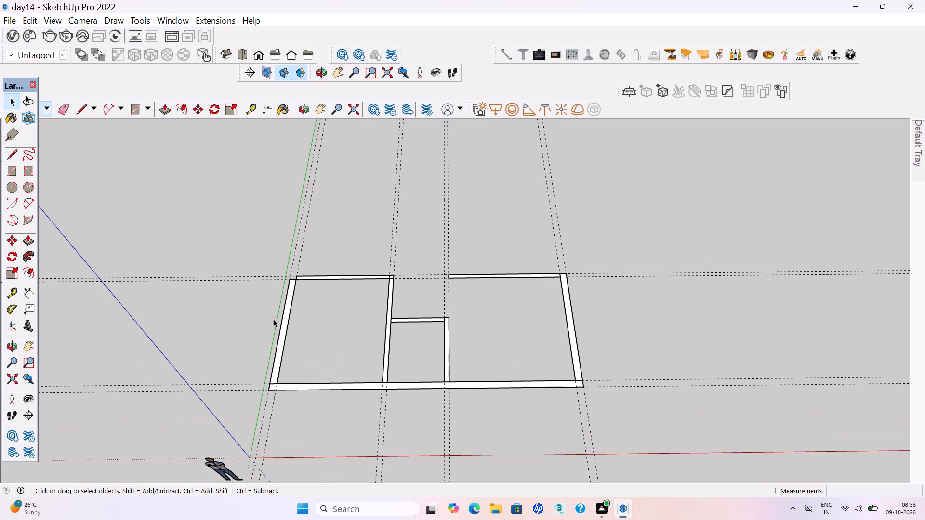
left_click(284, 332)
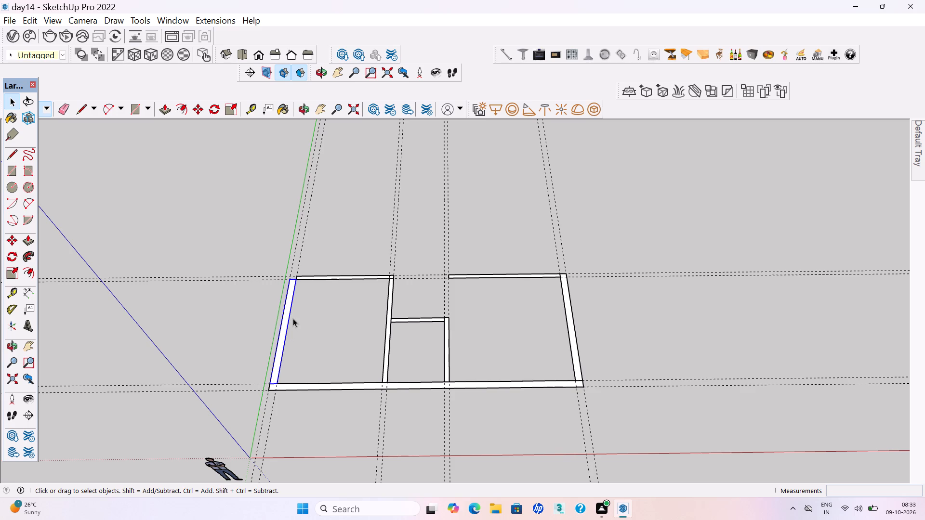
scroll(347, 307, "down", 1)
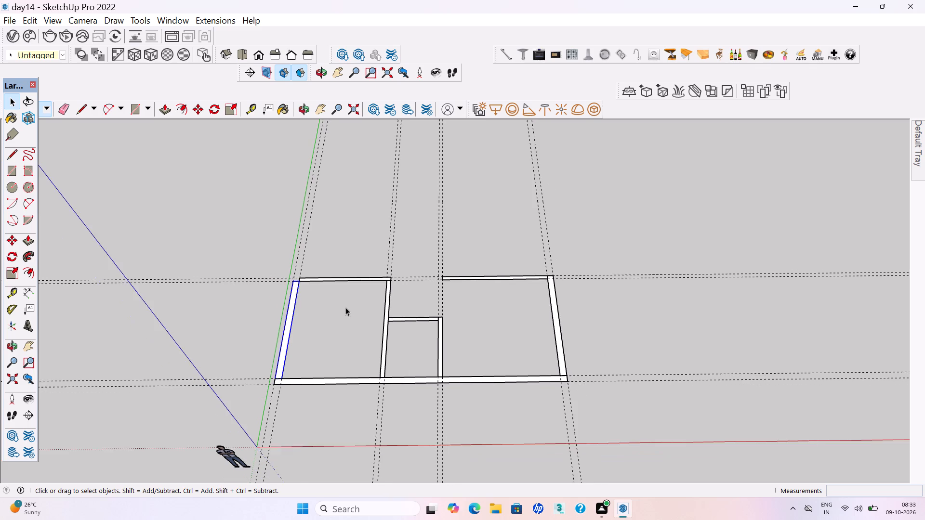
middle_click_drag(327, 313, 323, 342)
scroll(291, 260, "up", 8)
key("s")
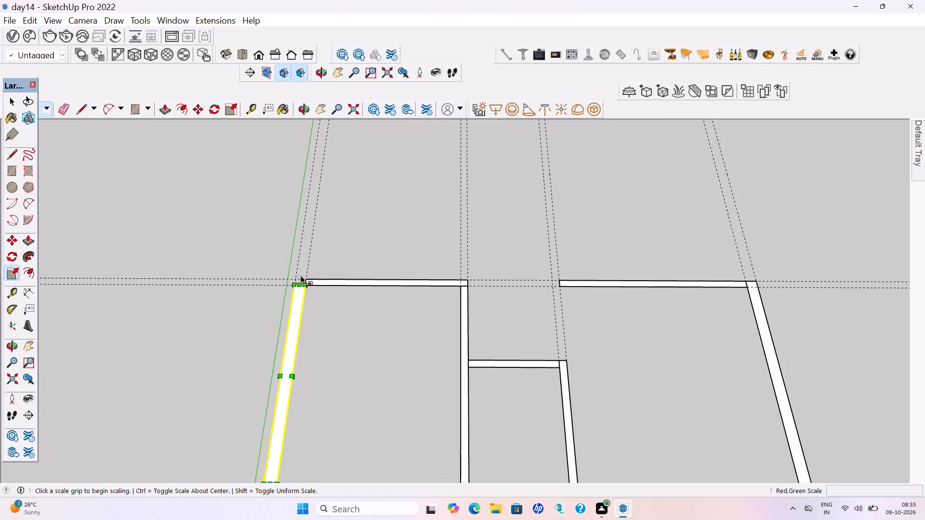
left_click(300, 283)
scroll(318, 253, "down", 9)
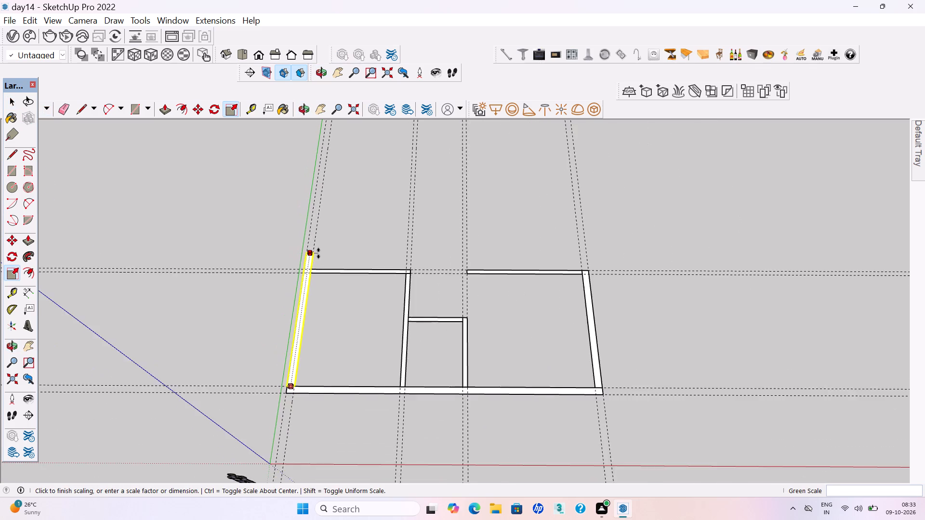
scroll(318, 253, "down", 4)
left_click(332, 144)
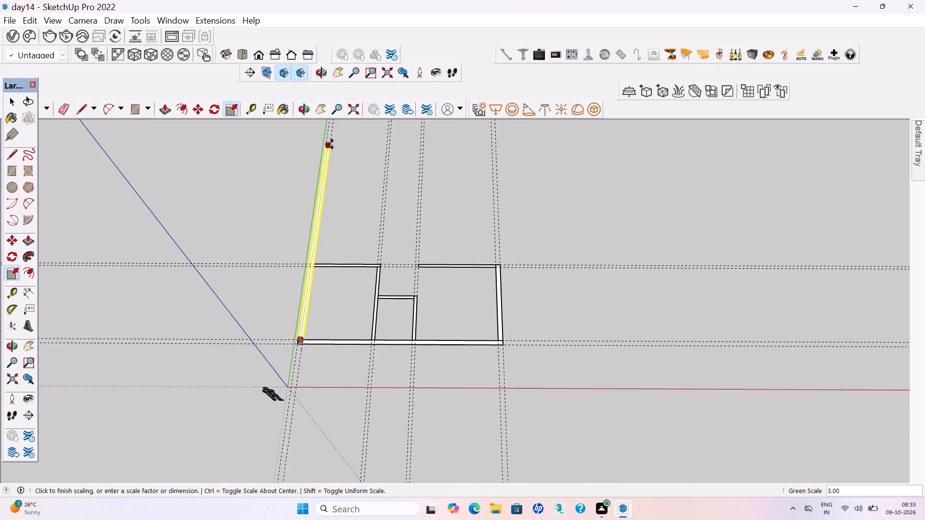
key("space")
left_click(339, 210)
Save the day14 model with the lengthened side wall.
key("ctrl+s")
key("ctrl+s")
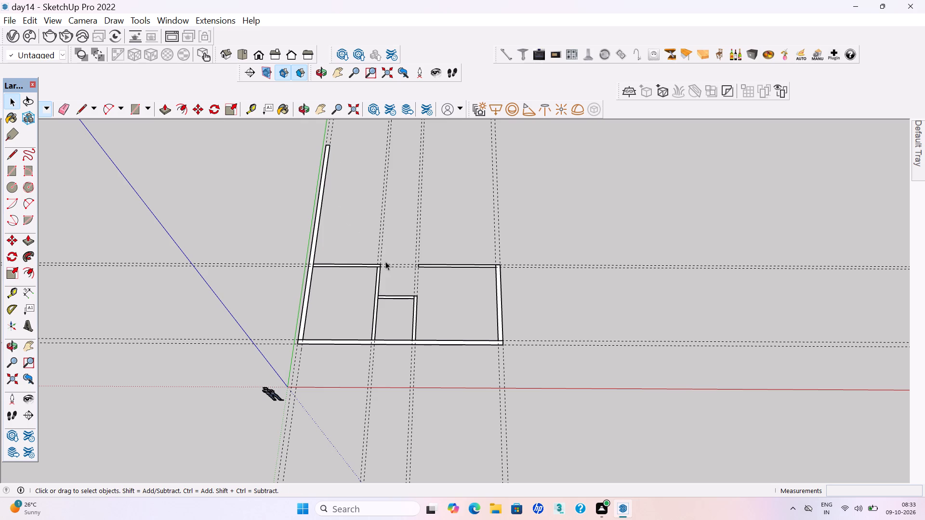
Place a guide about 26' 9 1/4" beyond the far wall guide, at the end of the lengthened side wall.
middle_click_drag(429, 344, 440, 297)
scroll(354, 169, "up", 3)
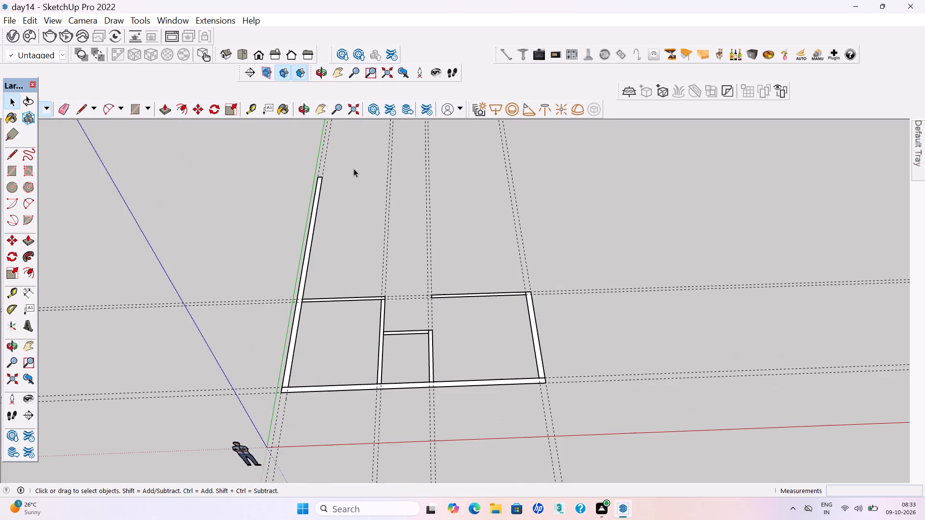
key("t")
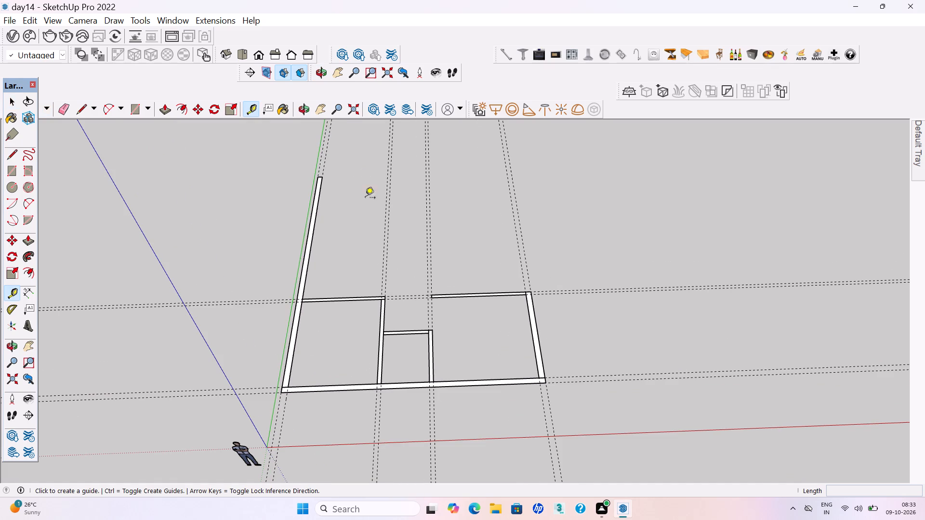
left_click(409, 295)
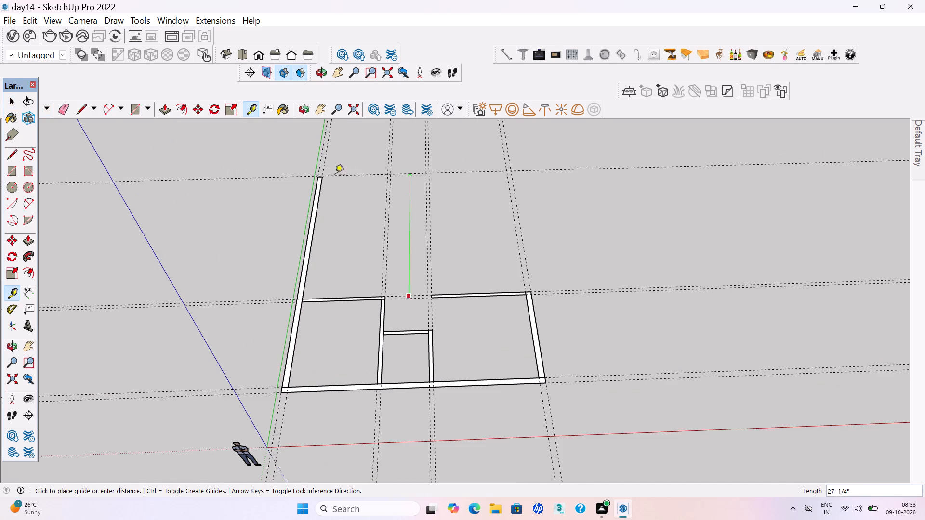
left_click(323, 176)
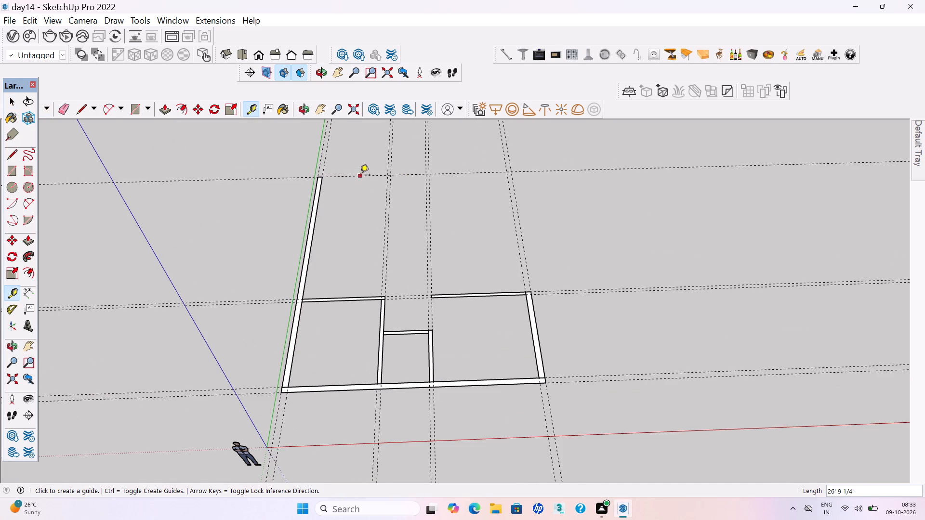
Place a second guide 9" beyond the new far guide at the end of the lengthened side wall.
scroll(360, 176, "up", 10)
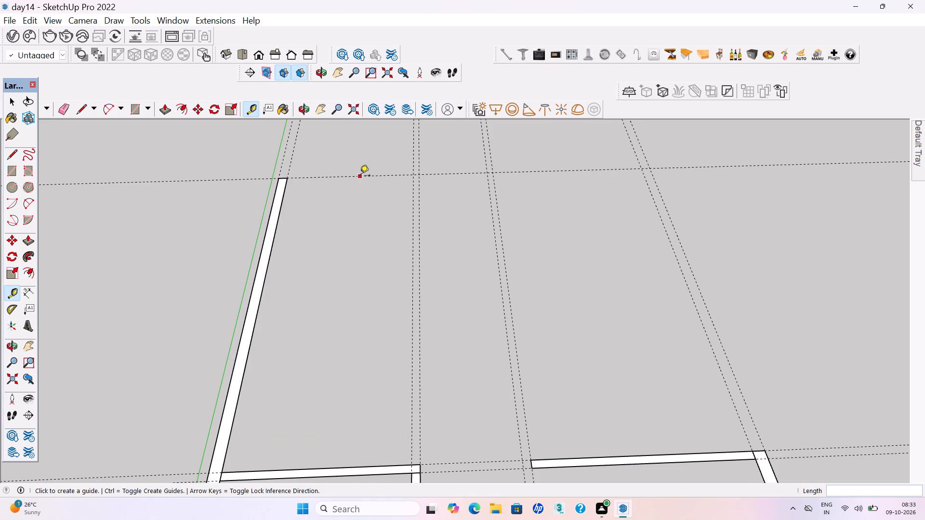
left_click(360, 176)
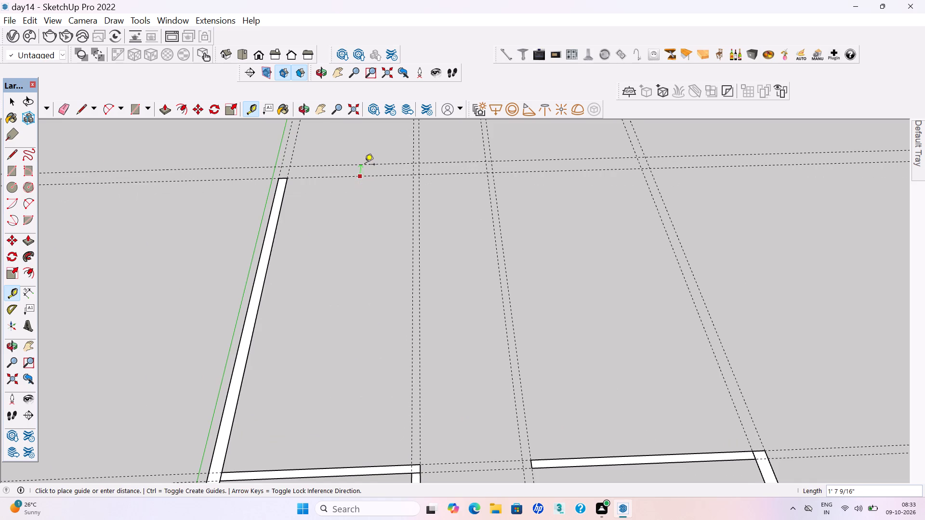
type("9\"")
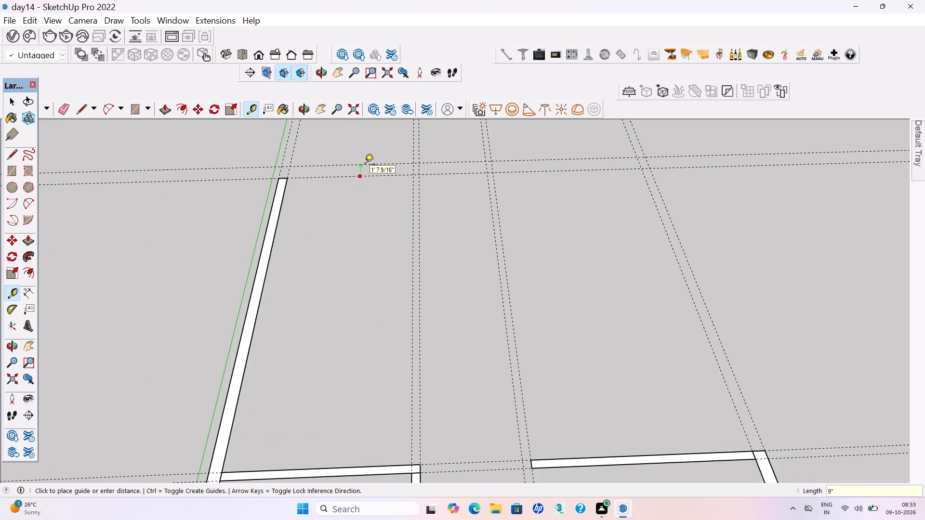
key("Return")
key("space")
Scale the long side wall group along the green axis by about 1.02 so it ends at the outer far guide.
scroll(300, 170, "up", 4)
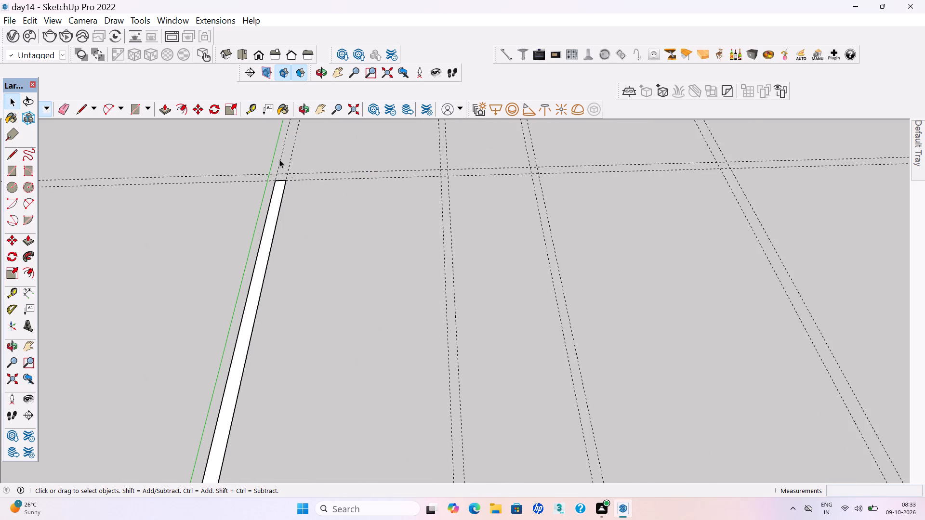
scroll(268, 149, "up", 5)
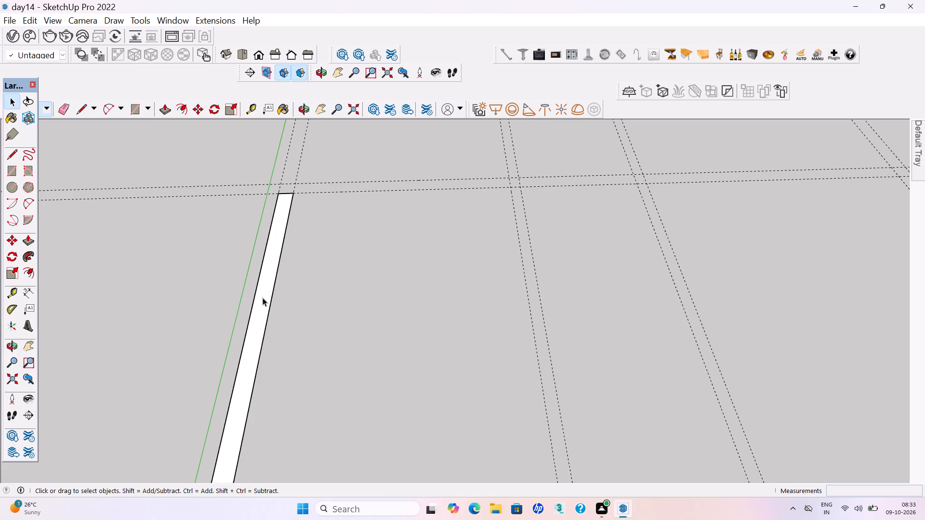
left_click(263, 301)
key("s")
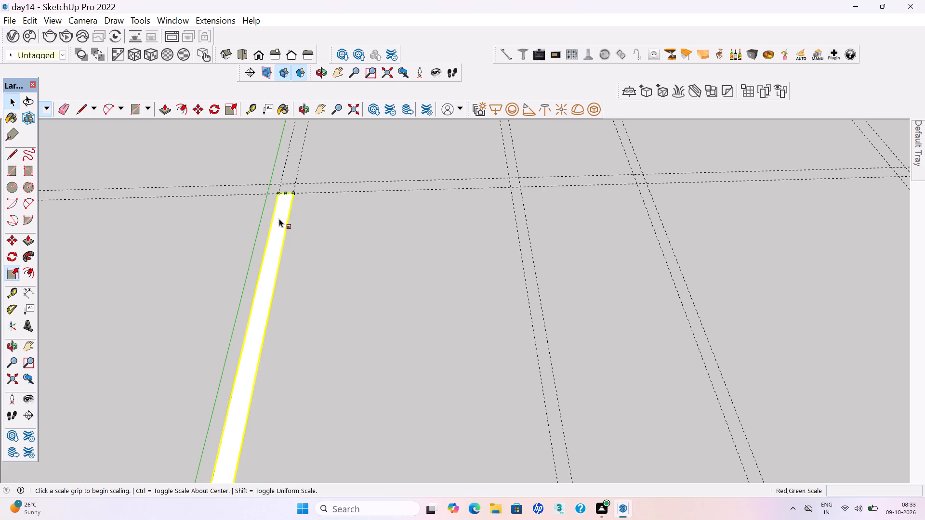
left_click(284, 192)
left_click(285, 183)
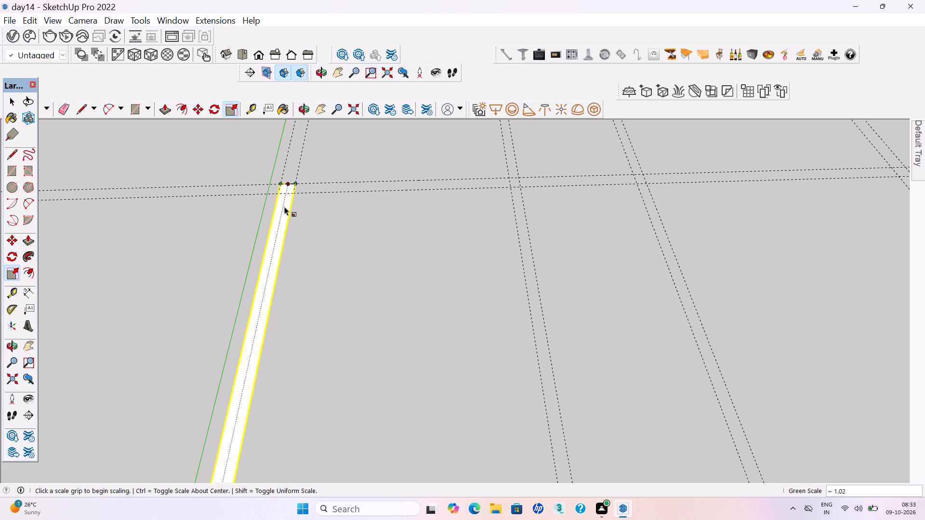
key("space")
left_click(319, 308)
Save the day14 model with the side wall extended to the outer far guide.
key("ctrl+s")
key("ctrl+s")
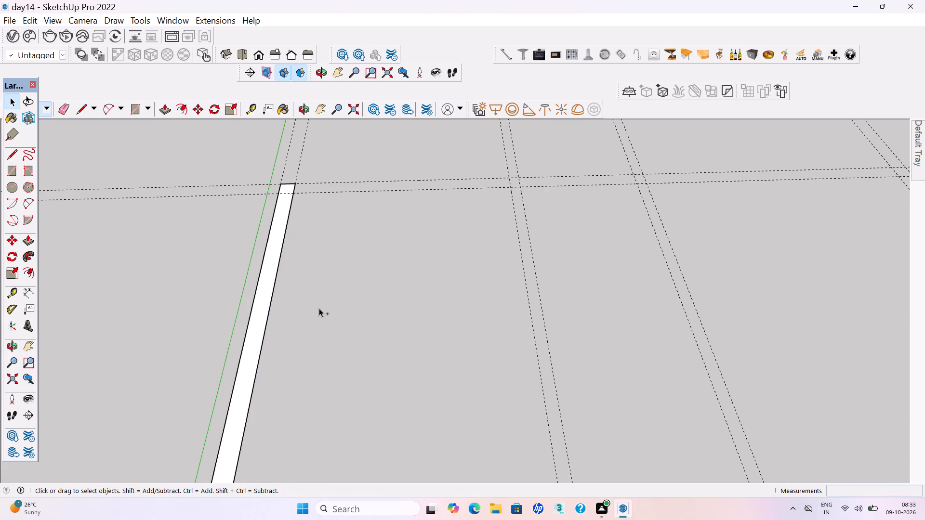
key("ctrl+s")
Draw a 9" by about 31' 11 3/4" far wall rectangle from the long side wall to the opposite outermost guide, and group it.
scroll(92, 325, "down", 1)
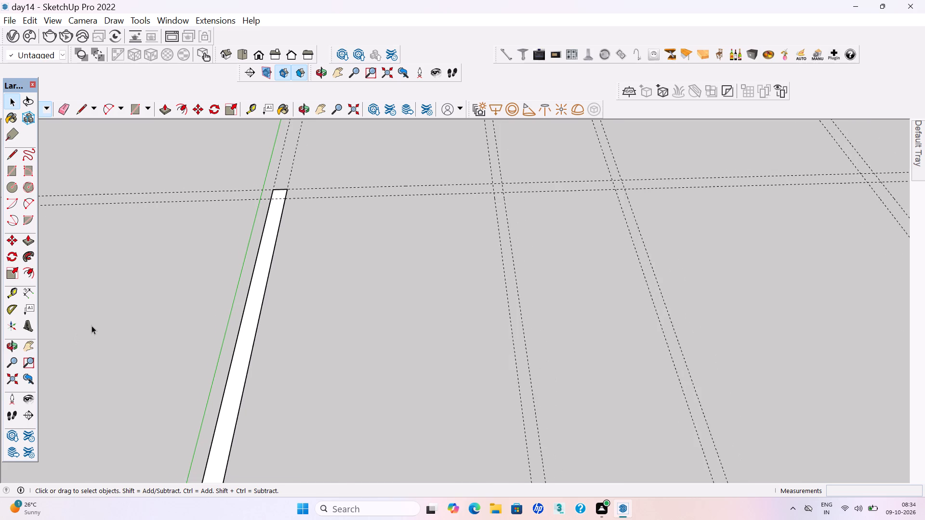
scroll(92, 325, "down", 2)
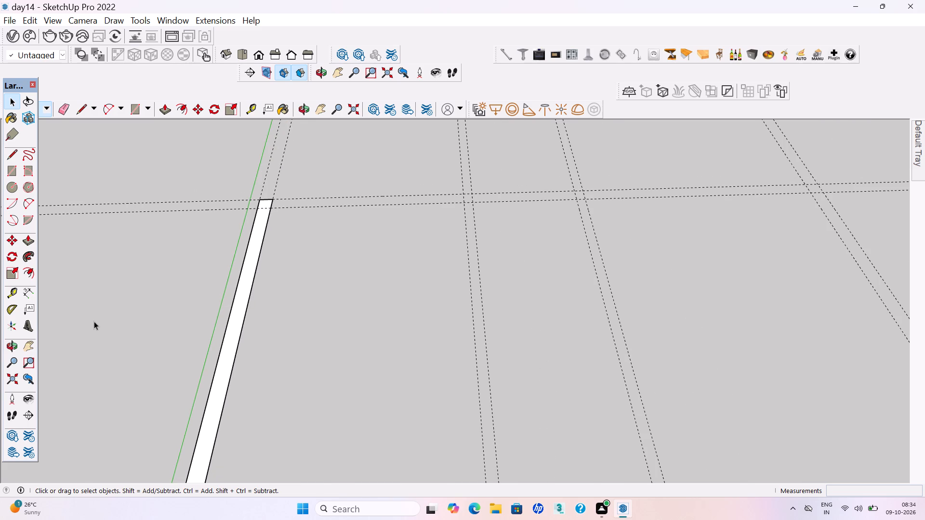
scroll(253, 264, "down", 6)
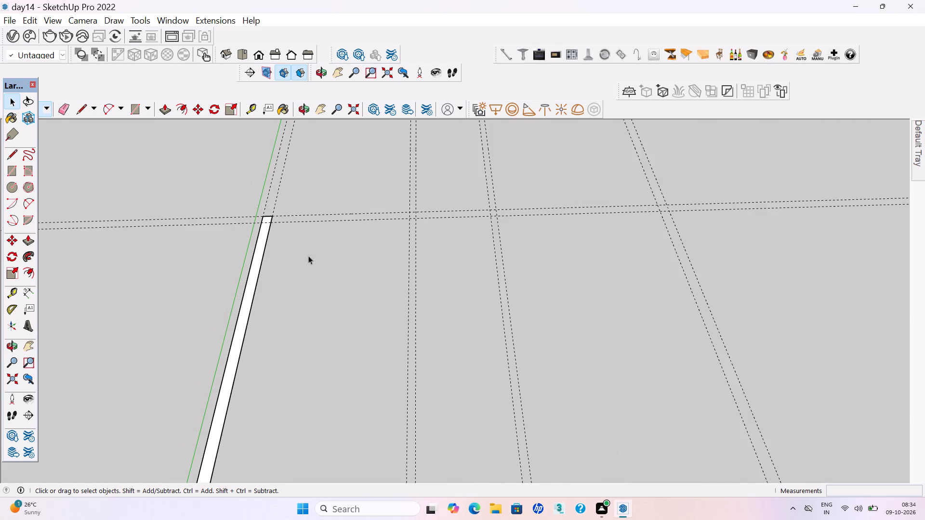
middle_click_drag(366, 269, 362, 287)
key("r")
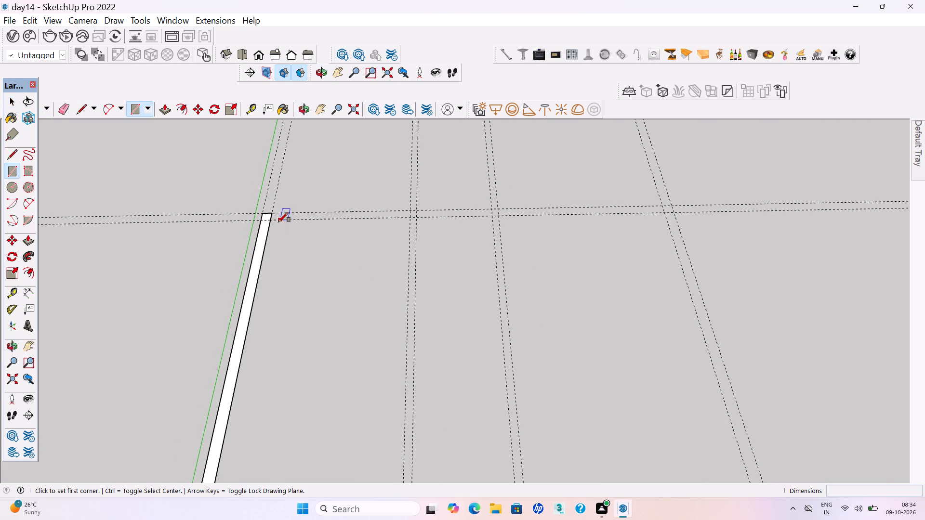
left_click(272, 220)
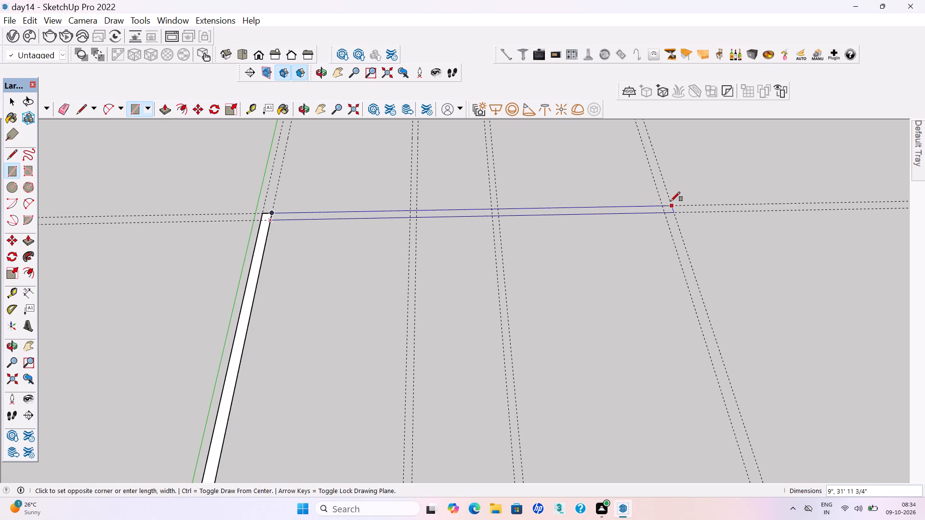
left_click(671, 201)
key("space")
double_click(589, 212)
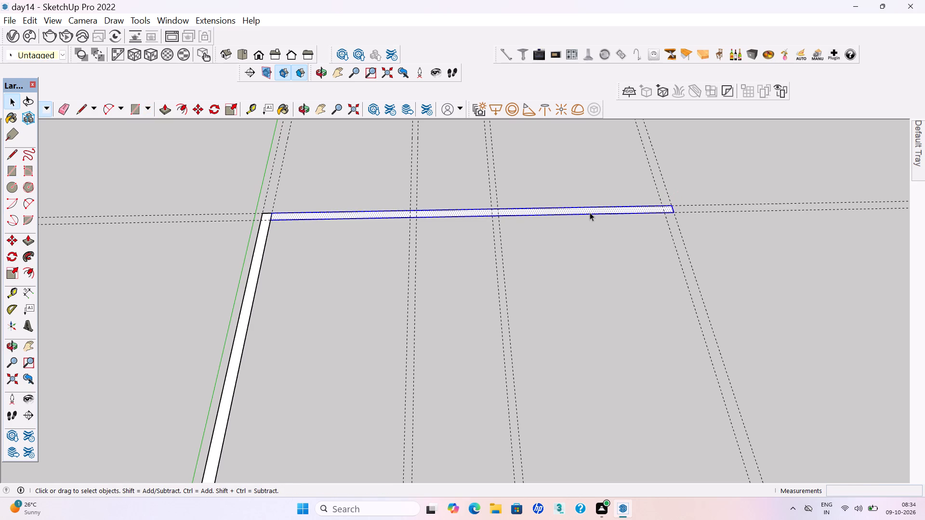
right_click(590, 212)
left_click(629, 325)
left_click(553, 301)
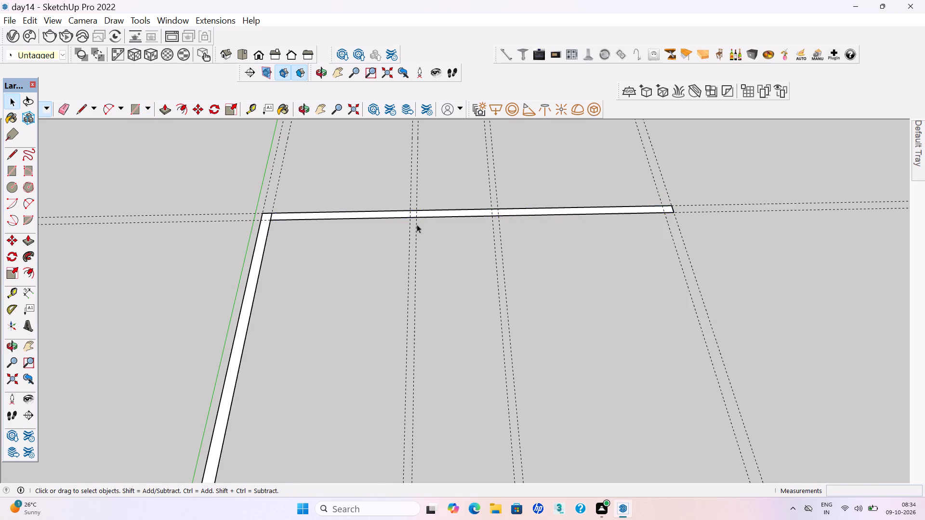
Scale the opposite outer side wall group along the green axis by about 2.9 to meet the inner edge of the new far wall.
scroll(410, 220, "down", 10)
scroll(556, 396, "up", 7)
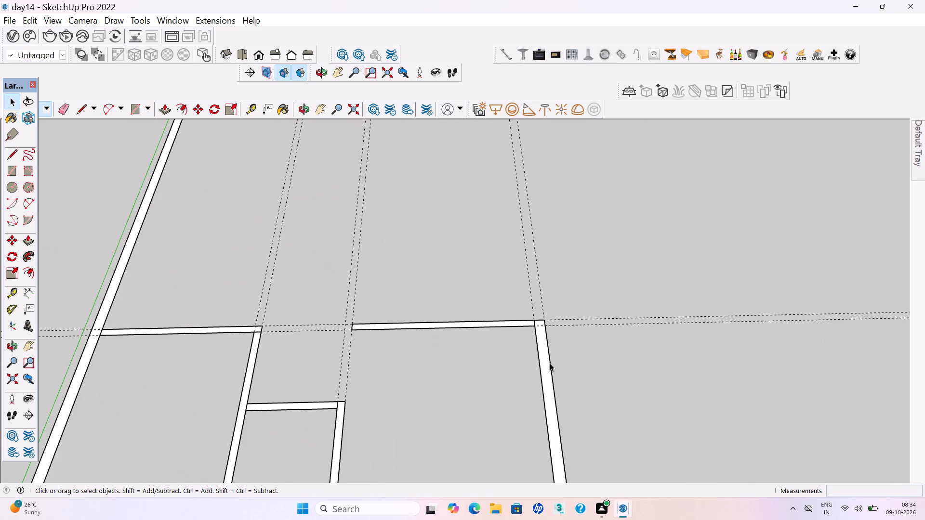
left_click(548, 366)
key("s")
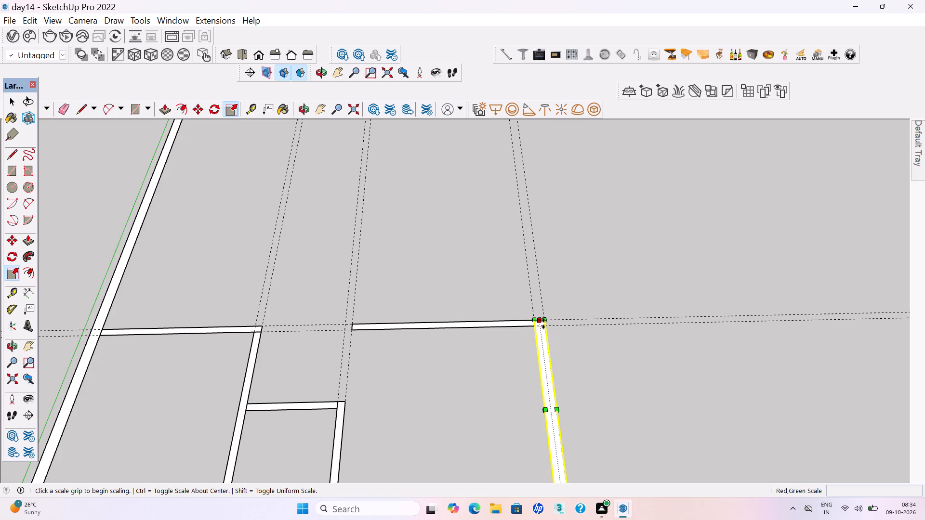
left_click(543, 321)
scroll(549, 279, "down", 11)
scroll(538, 169, "up", 3)
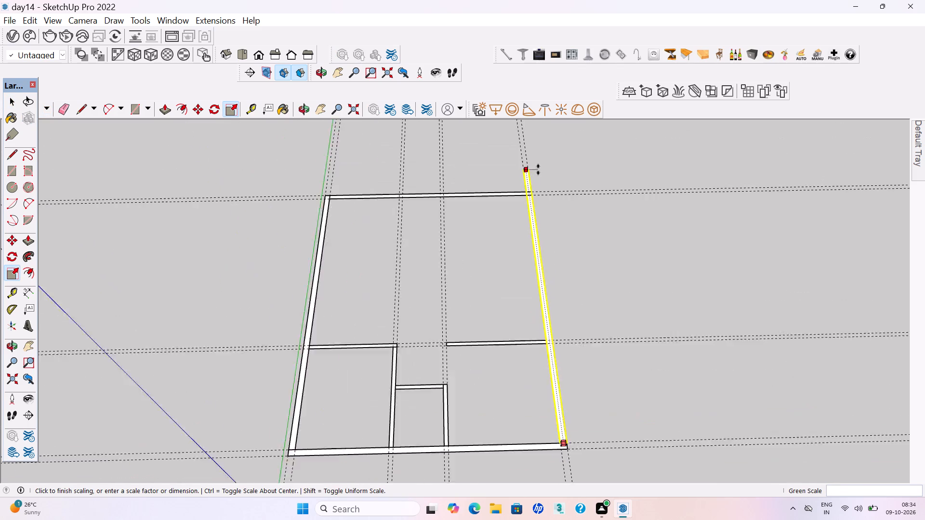
scroll(538, 169, "up", 20)
scroll(538, 169, "up", 5)
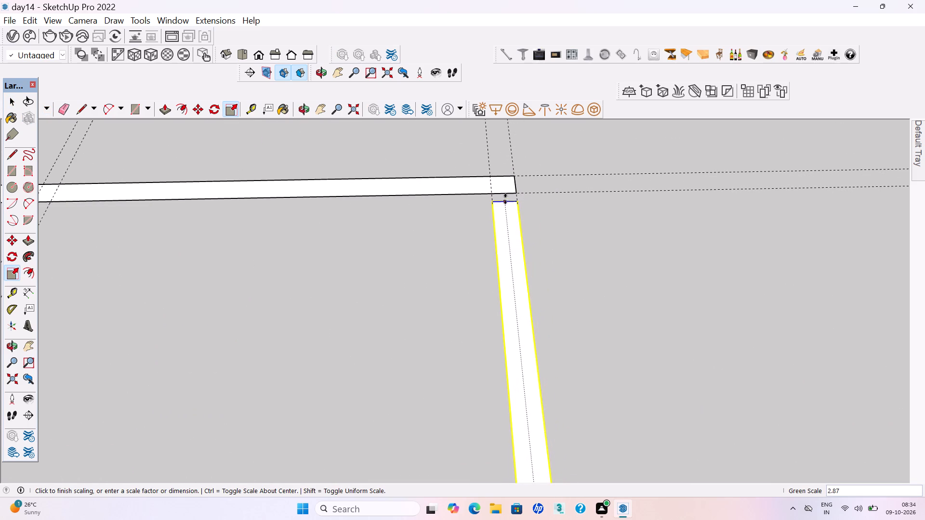
left_click(507, 195)
key("space")
left_click(593, 286)
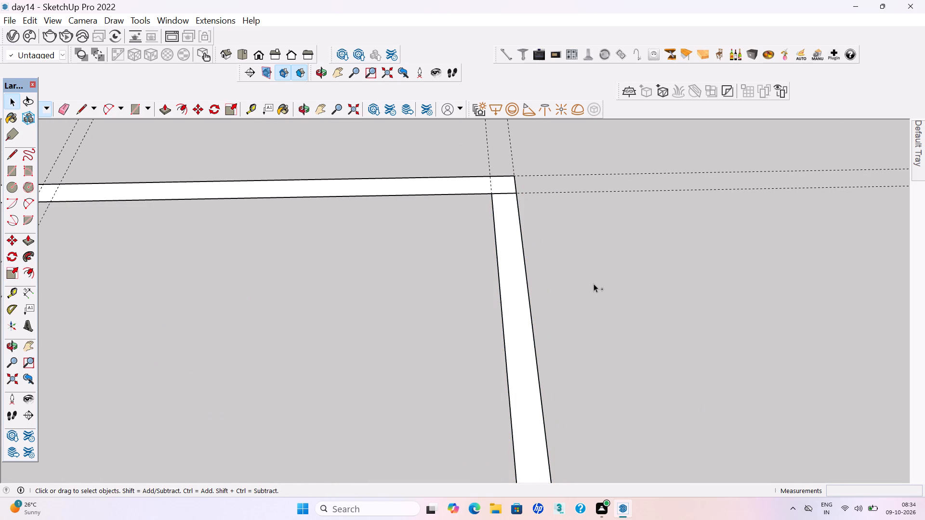
Save the day14 model with the far wall and both extended side walls.
key("ctrl+s")
key("ctrl+s")
Delete the two pairs of green-axis guides running through the middle of the new large room.
scroll(593, 279, "down", 5)
scroll(553, 302, "down", 5)
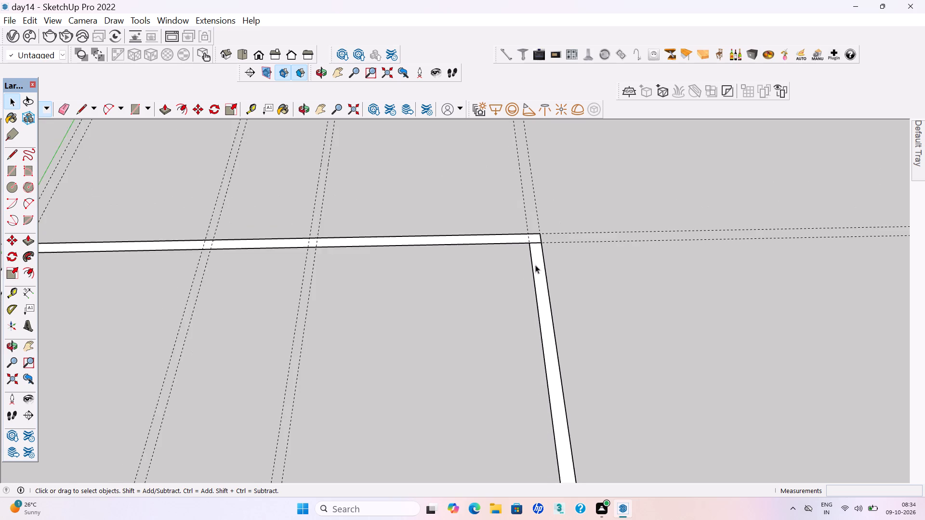
scroll(535, 265, "down", 13)
middle_click_drag(486, 318, 486, 332)
scroll(452, 325, "up", 4)
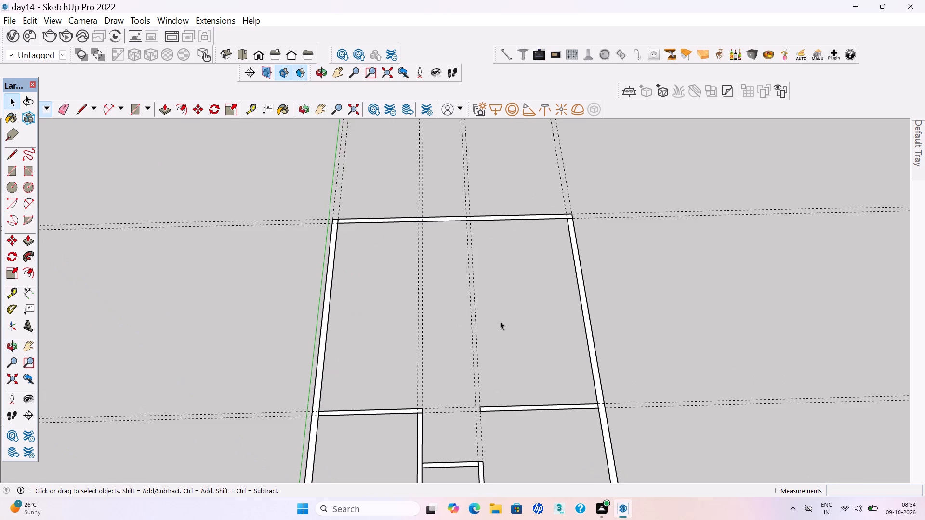
left_click_drag(500, 321, 411, 290)
key("Delete")
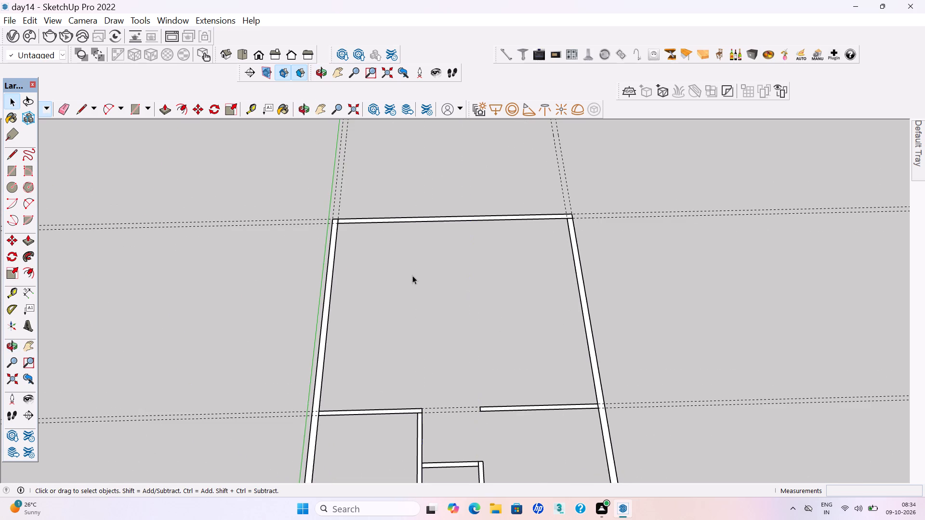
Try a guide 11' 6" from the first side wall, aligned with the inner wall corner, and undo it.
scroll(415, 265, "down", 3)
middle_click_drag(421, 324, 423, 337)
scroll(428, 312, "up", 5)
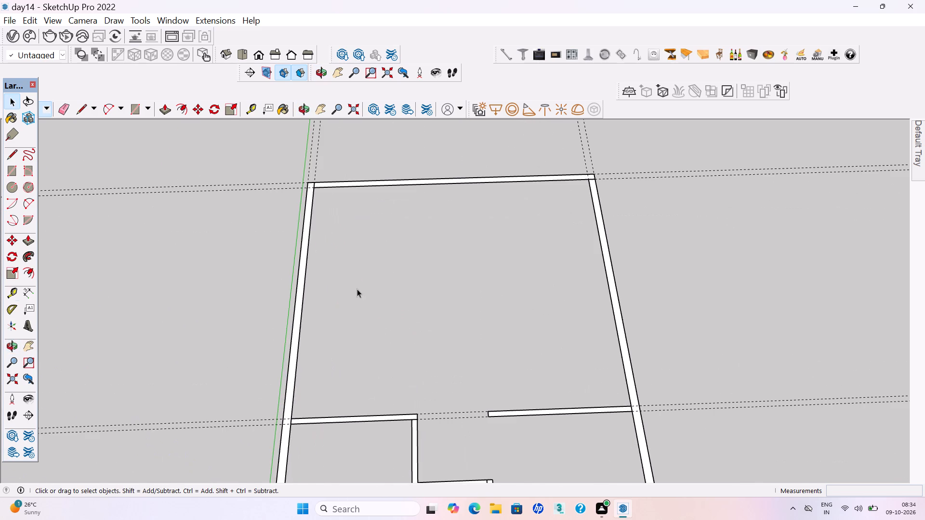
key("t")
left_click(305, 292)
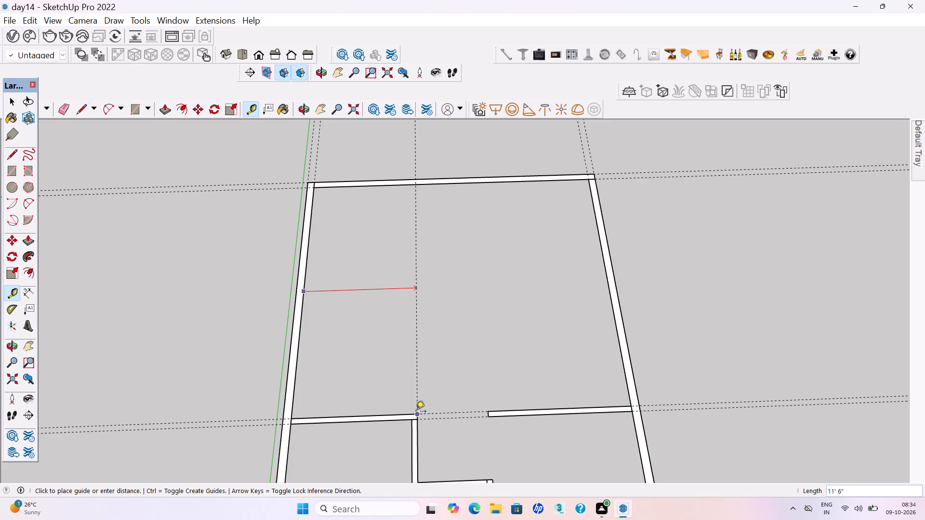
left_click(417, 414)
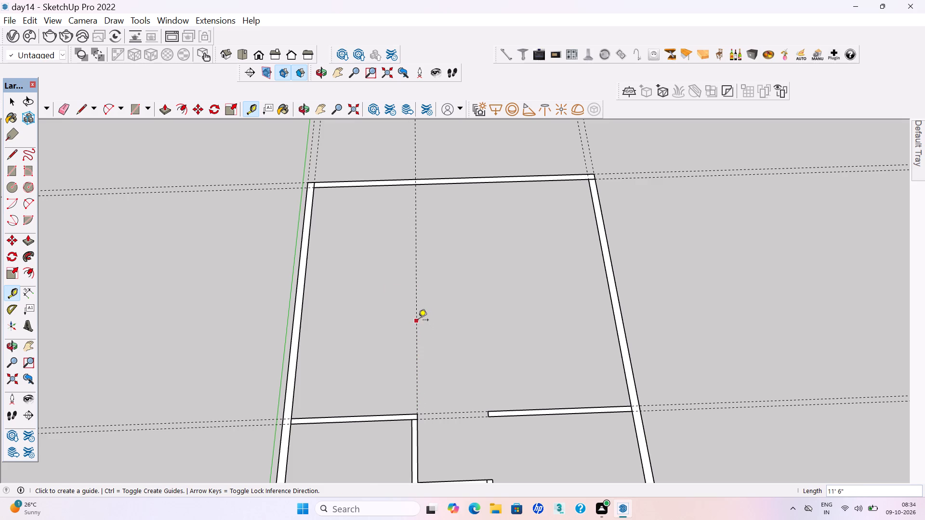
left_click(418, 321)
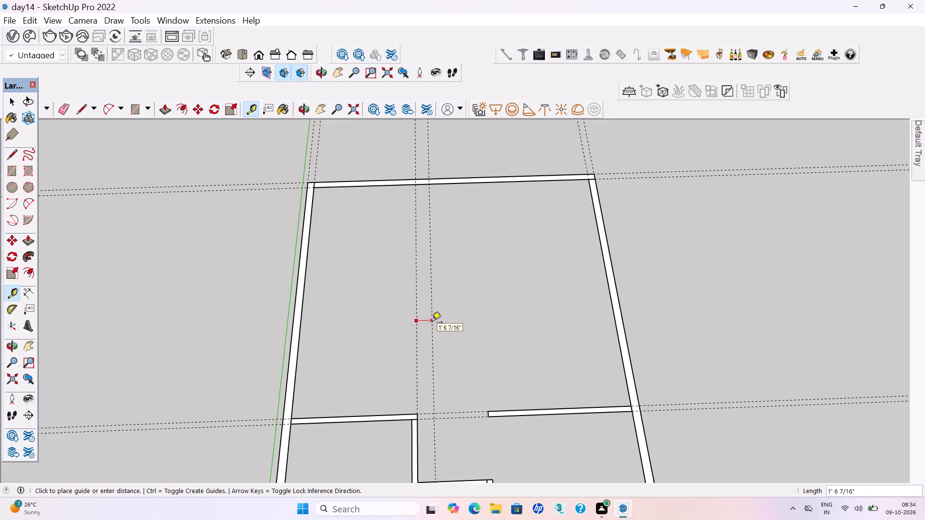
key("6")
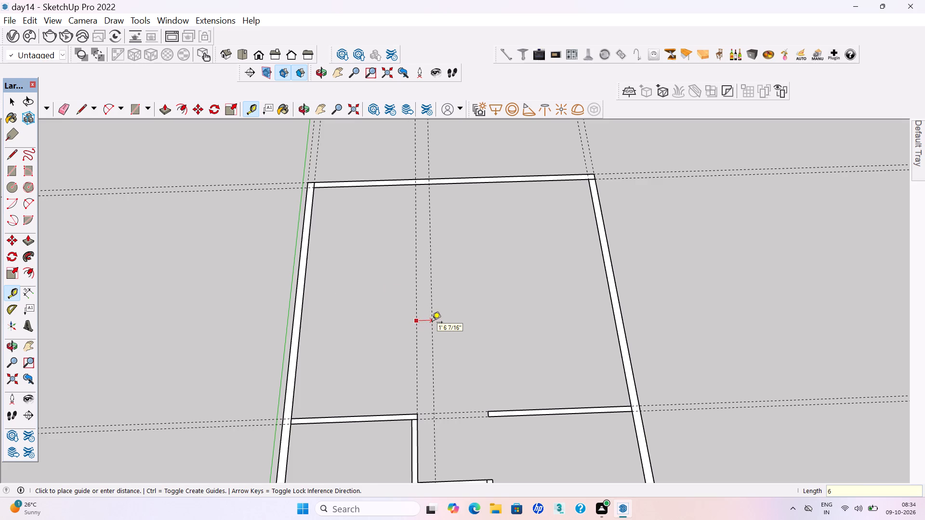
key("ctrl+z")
Place a pair of guides 6" apart through the large room, the first about 14' 11" from the first side wall.
left_click(304, 324)
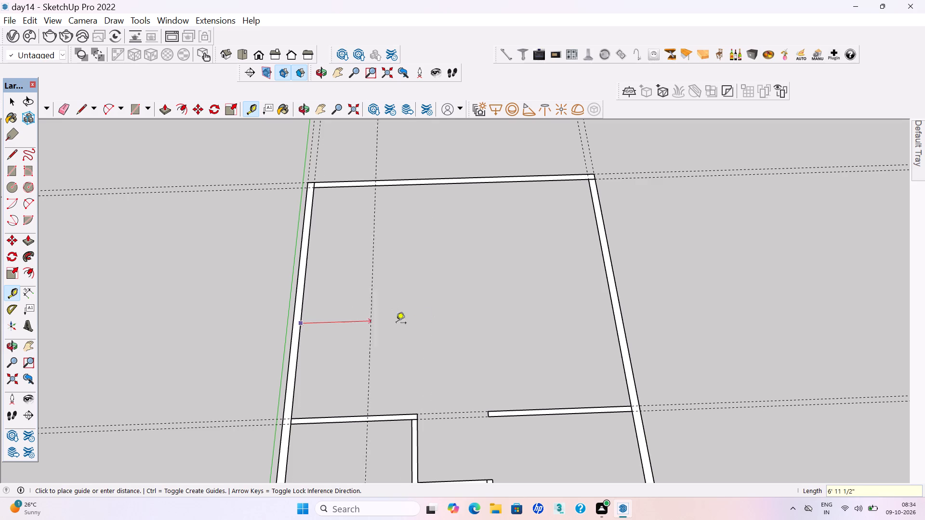
left_click(451, 318)
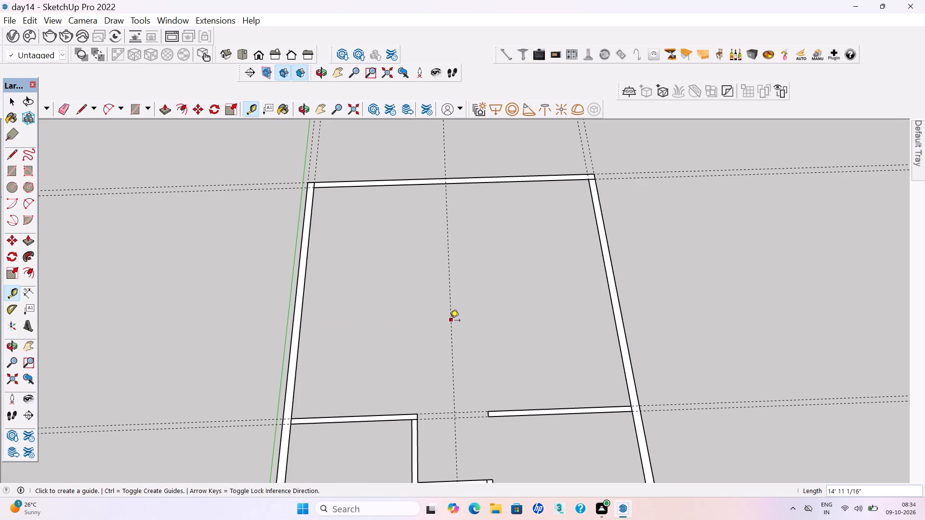
left_click(450, 321)
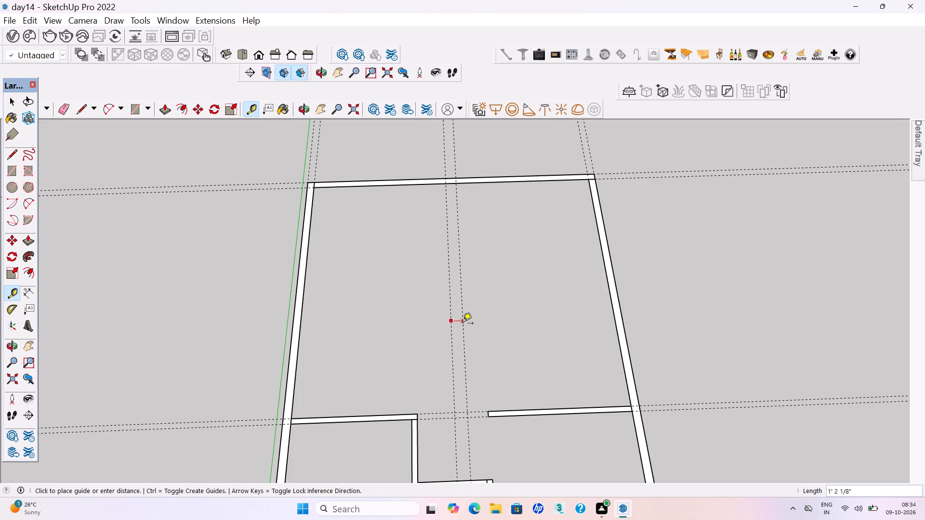
type("9\"")
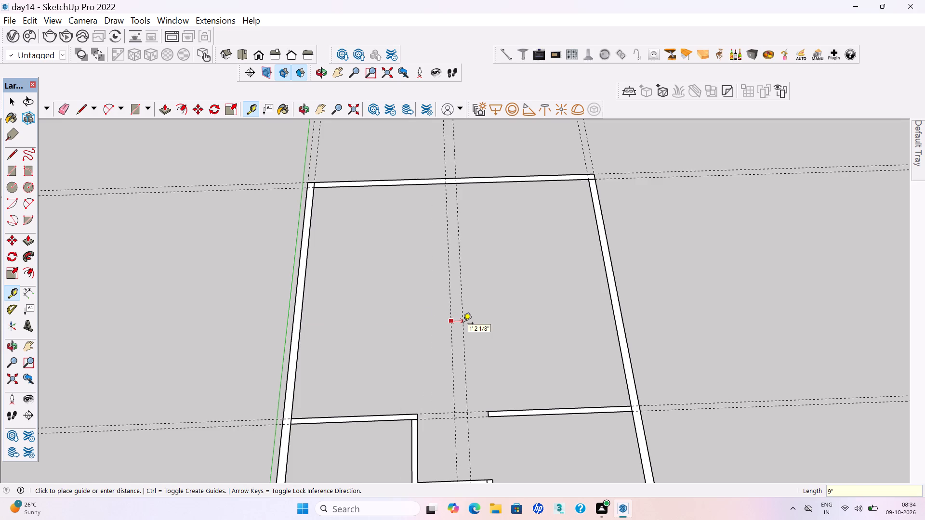
key("BackSpace")
key("BackSpace")
type("6\"")
key("Return")
key("space")
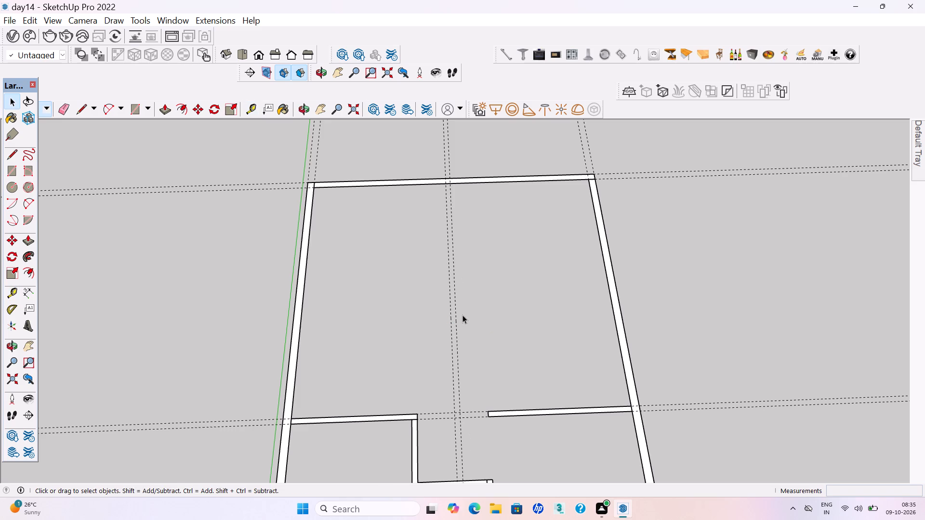
Draw a 6" by 26' 9 1/4" wall rectangle between the paired guides, from the far wall to the cross-wall guides.
key("r")
scroll(446, 173, "up", 5)
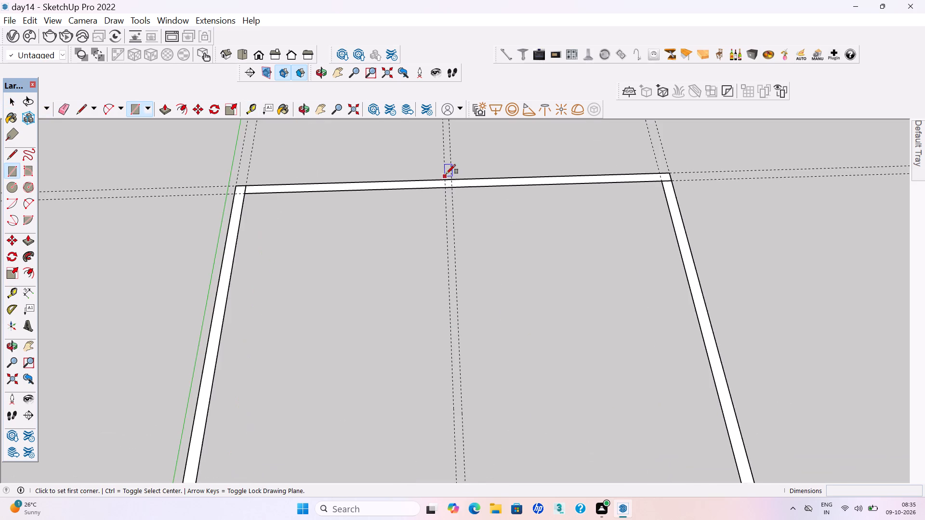
scroll(446, 172, "up", 5)
left_click(445, 194)
scroll(445, 194, "down", 3)
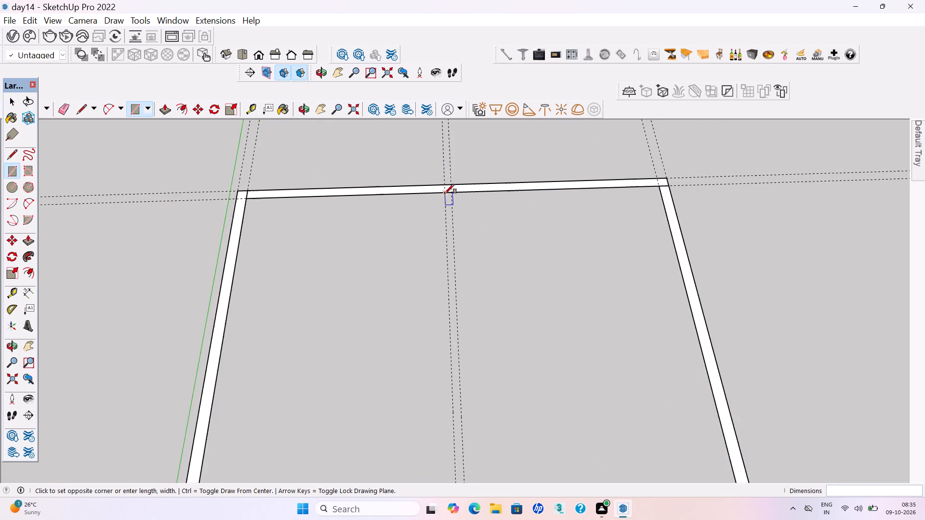
scroll(445, 194, "down", 6)
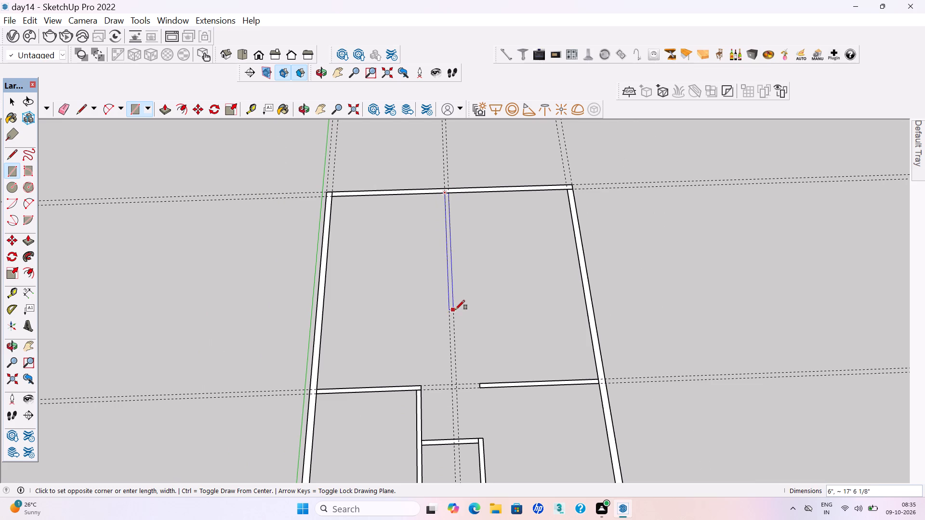
scroll(459, 334, "up", 3)
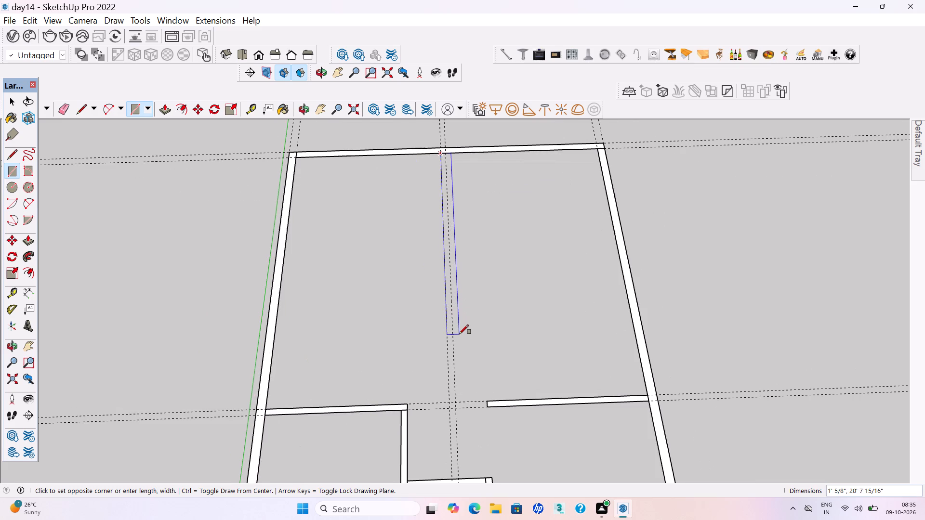
scroll(440, 350, "up", 3)
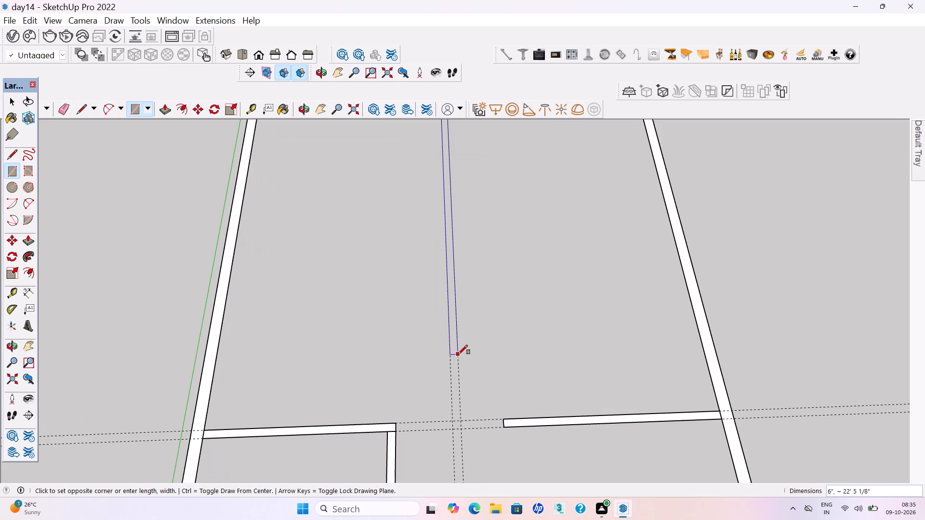
left_click(460, 418)
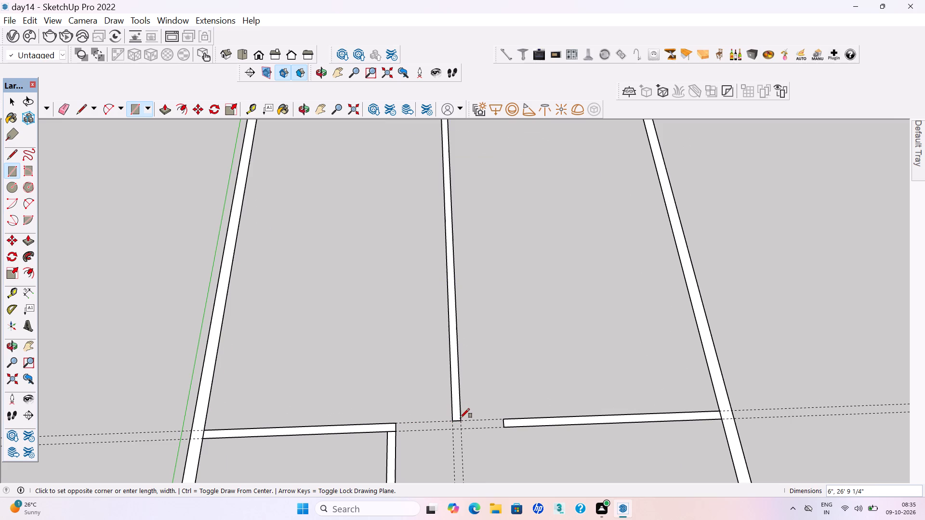
Make the new dividing wall rectangle a group and save the model.
scroll(462, 386, "down", 3)
key("space")
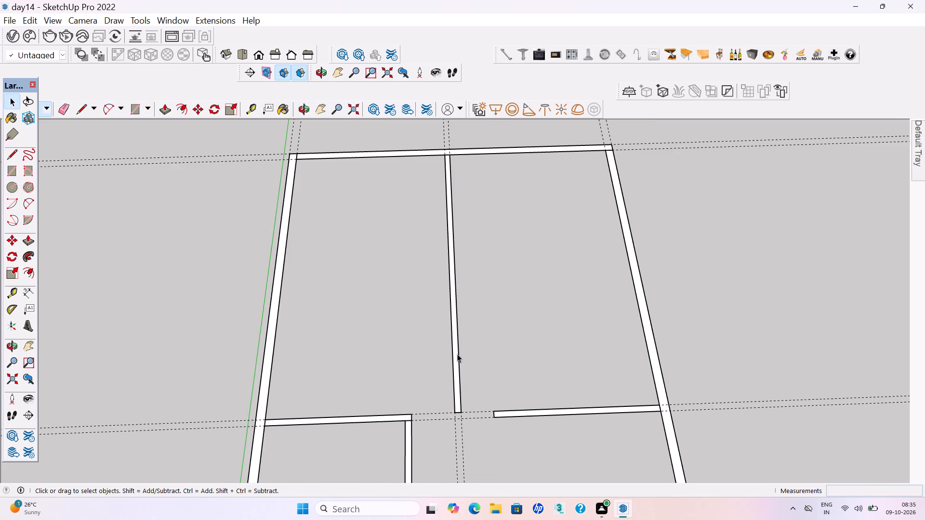
double_click(455, 351)
right_click(455, 351)
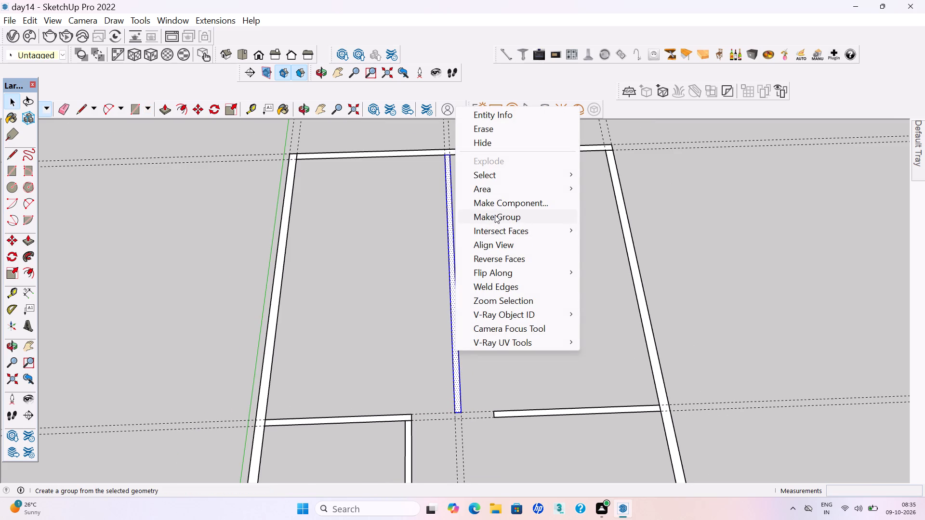
left_click(495, 215)
left_click(503, 272)
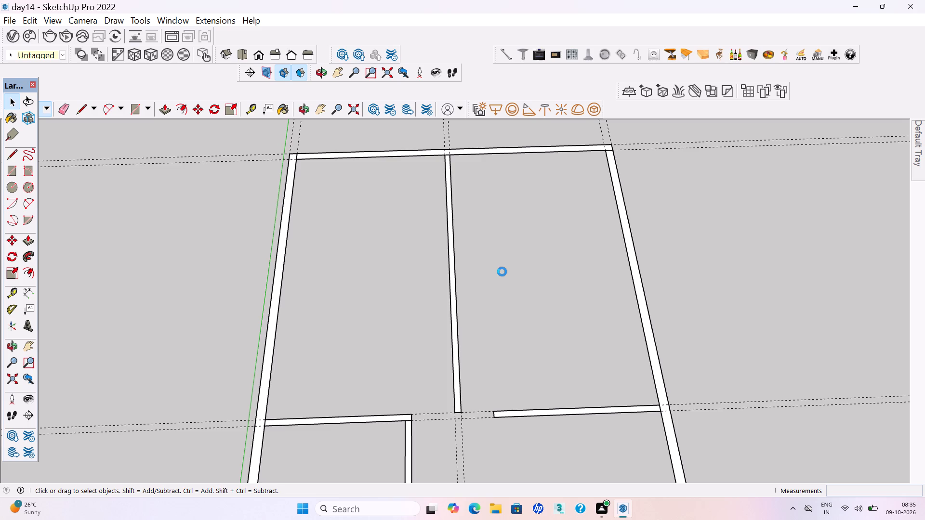
key("ctrl+s")
Place a pair of guides 6" apart across the large room, the first about 18' 6" from the far wall's inner face.
scroll(439, 287, "down", 4)
middle_click_drag(448, 310, 448, 267)
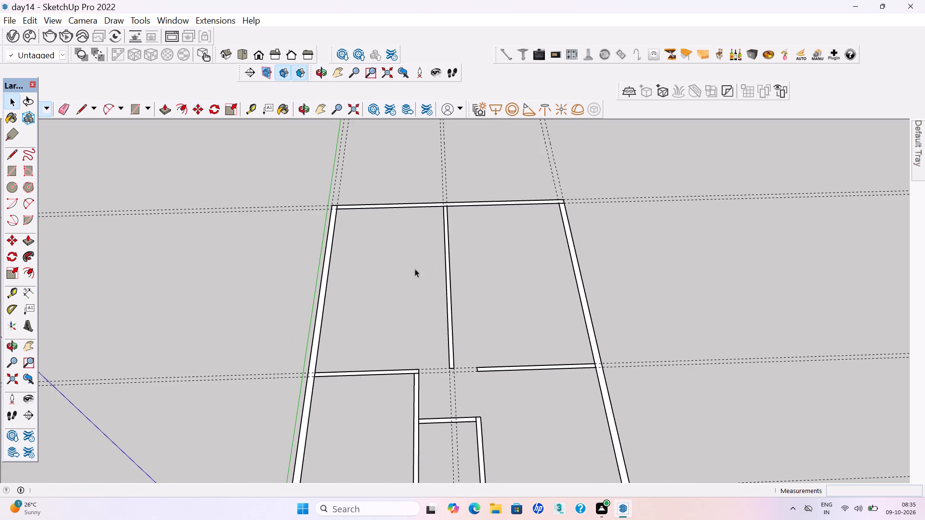
scroll(395, 275, "up", 4)
key("t")
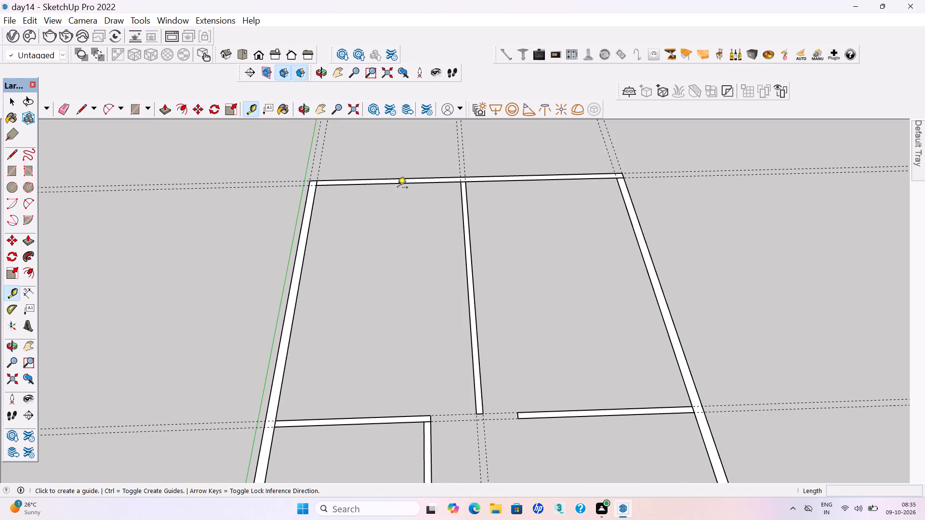
left_click(399, 185)
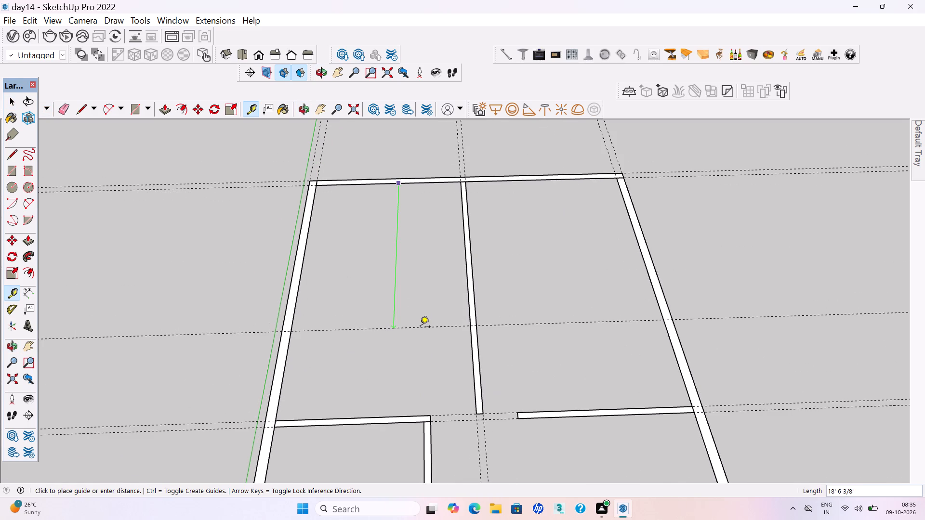
left_click(420, 327)
left_click(419, 329)
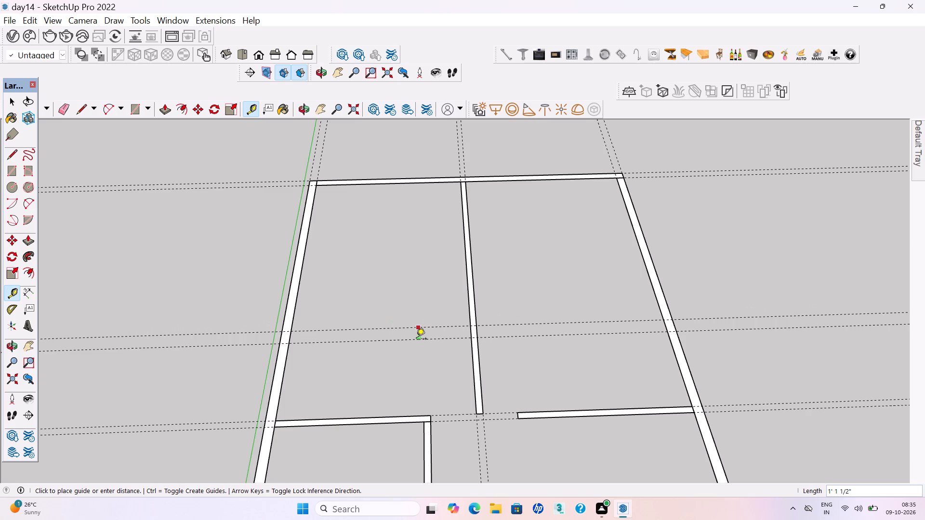
key("6")
key("shift+quotedbl")
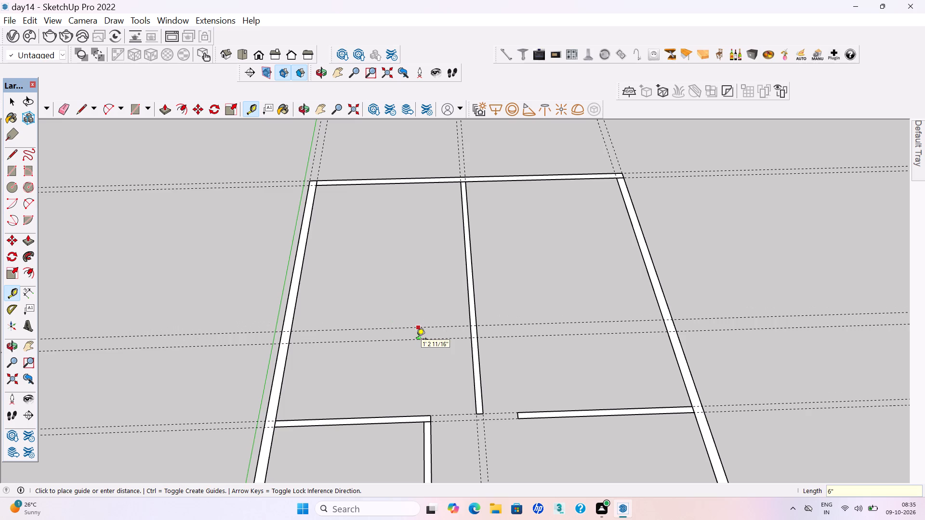
key("Return")
key("space")
Scale the dividing wall along its length so its near end stops at the guide farther from the far wall.
scroll(423, 347, "up", 4)
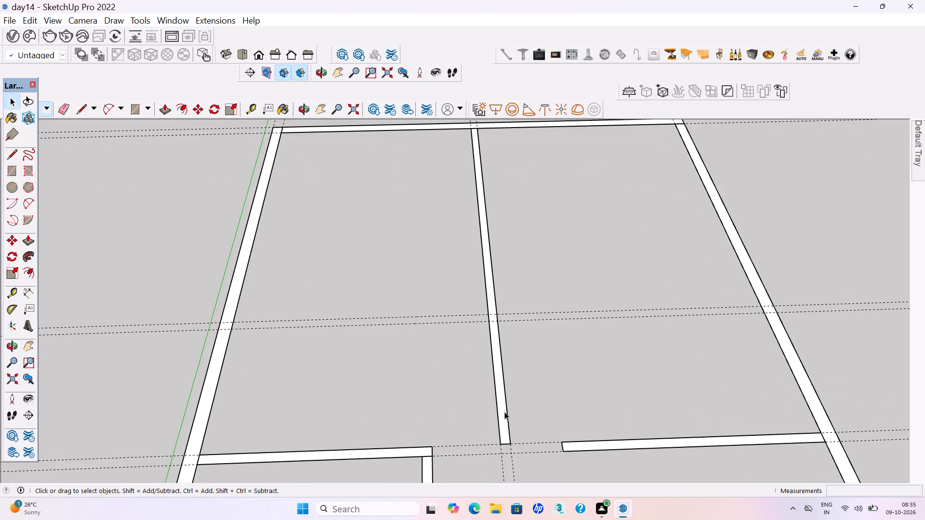
left_click(504, 412)
key("s")
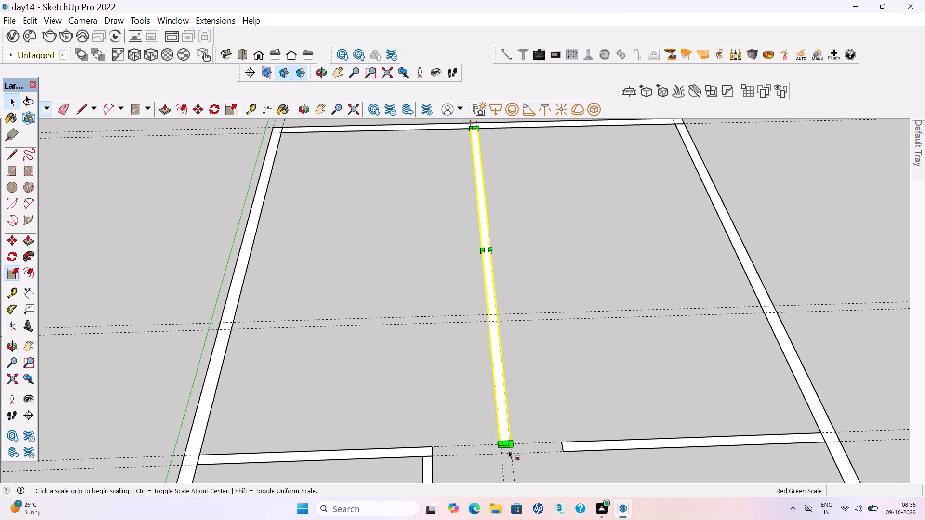
left_click(507, 447)
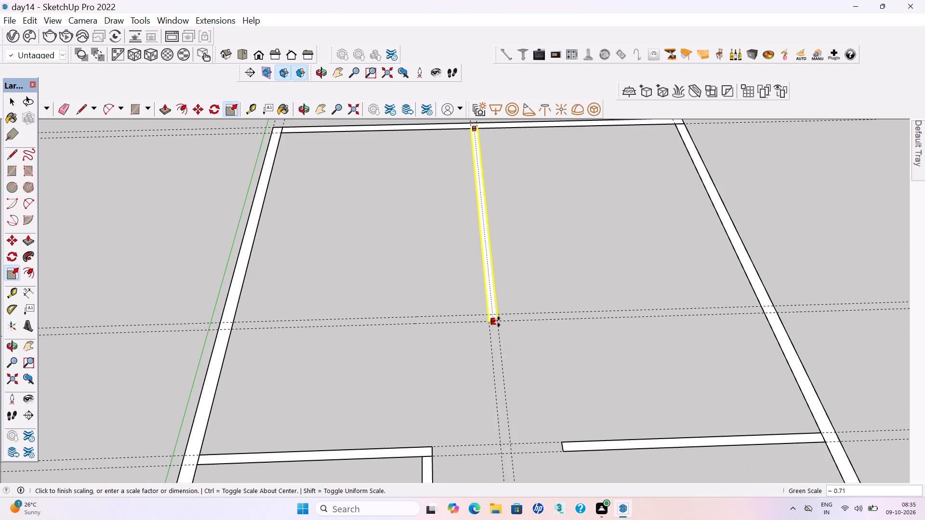
scroll(499, 320, "up", 13)
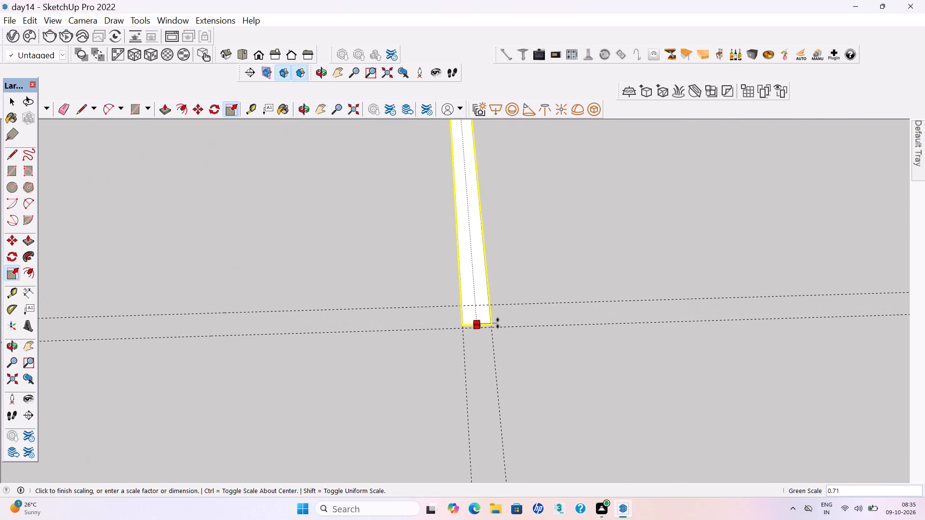
left_click(495, 328)
key("space")
left_click(424, 373)
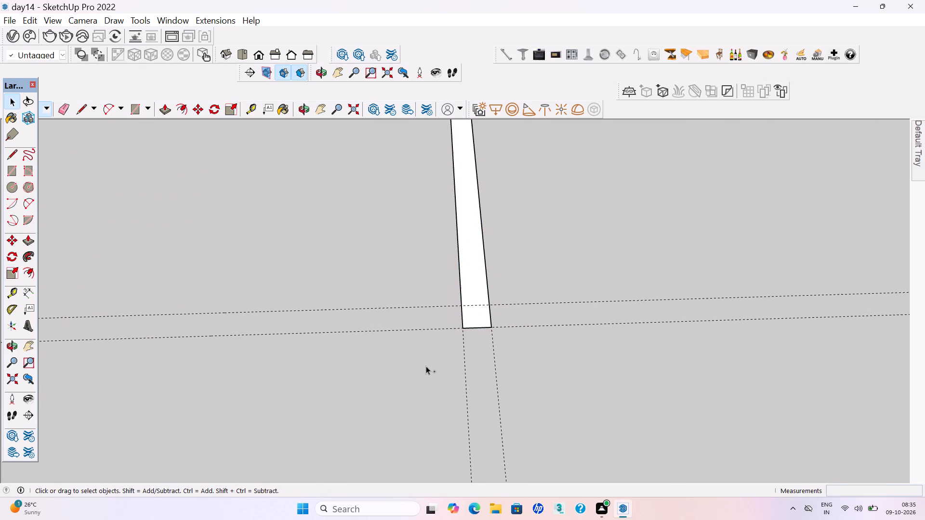
Save the day14 model with the shortened dividing wall.
key("ctrl+s")
key("ctrl+s")
key("ctrl+s")
key("ctrl+s")
key("ctrl+s")
Draw a 6" by 14' 11 1/16" cross-wall rectangle between the new guides, from the green-axis side wall to the dividing wall.
scroll(434, 361, "down", 6)
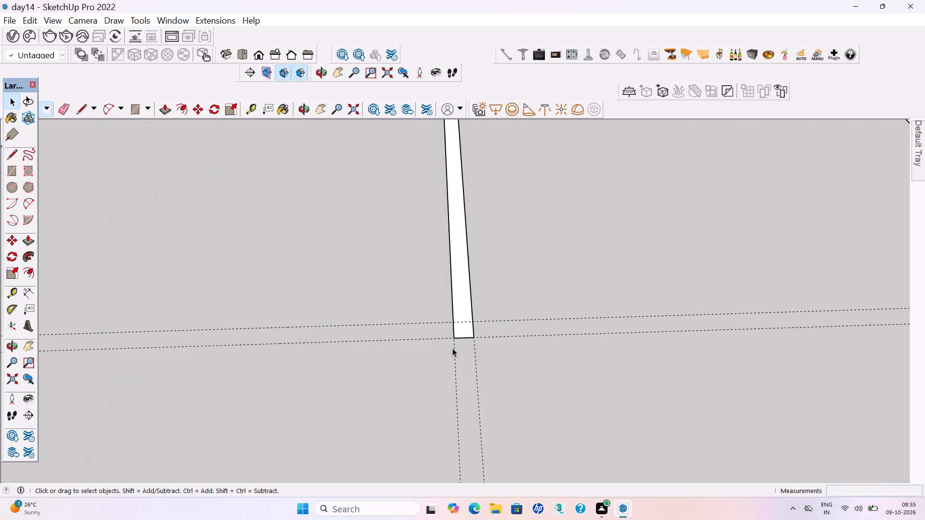
scroll(463, 350, "down", 18)
middle_click_drag(481, 348, 465, 398)
scroll(471, 375, "up", 5)
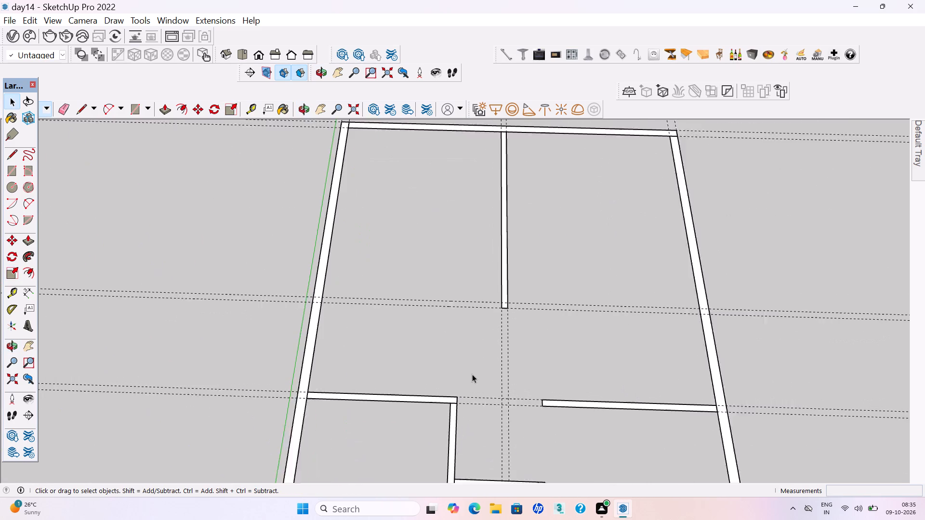
scroll(472, 374, "up", 1)
middle_click_drag(441, 360, 469, 338)
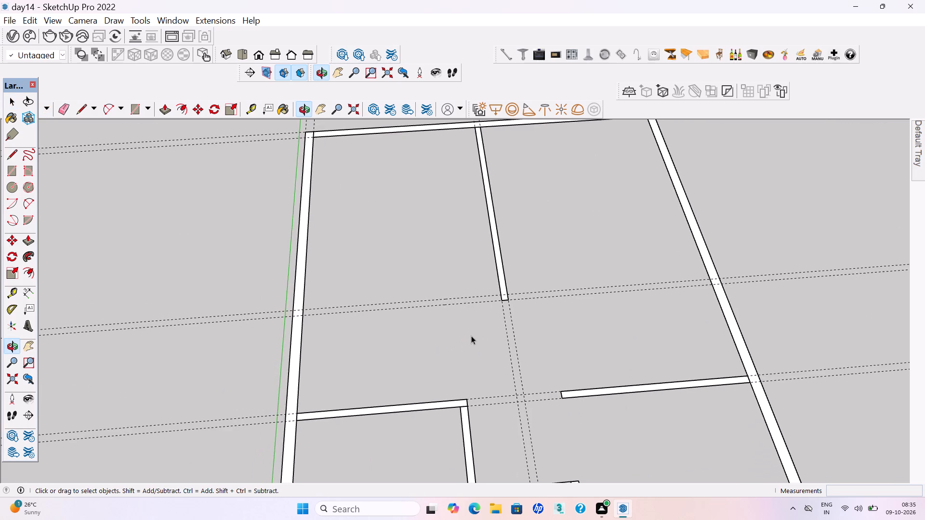
scroll(471, 335, "up", 2)
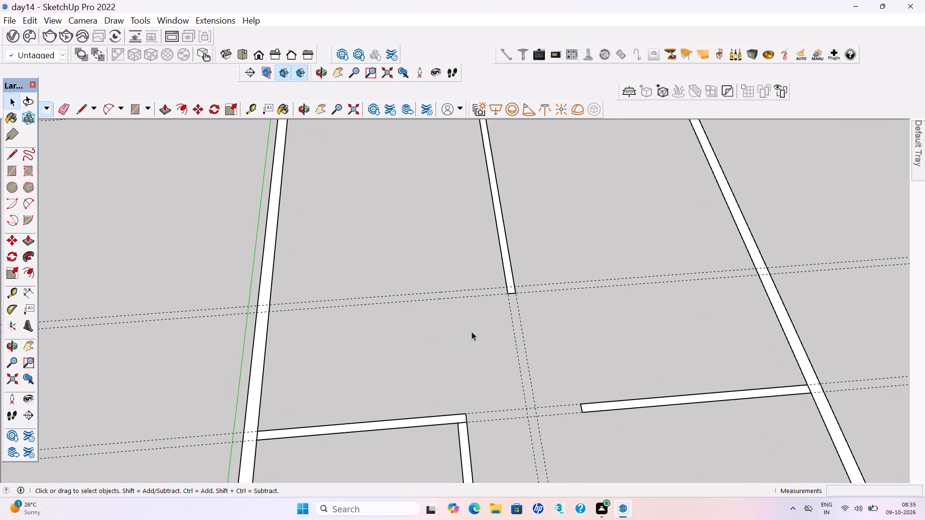
middle_click_drag(472, 325, 472, 307)
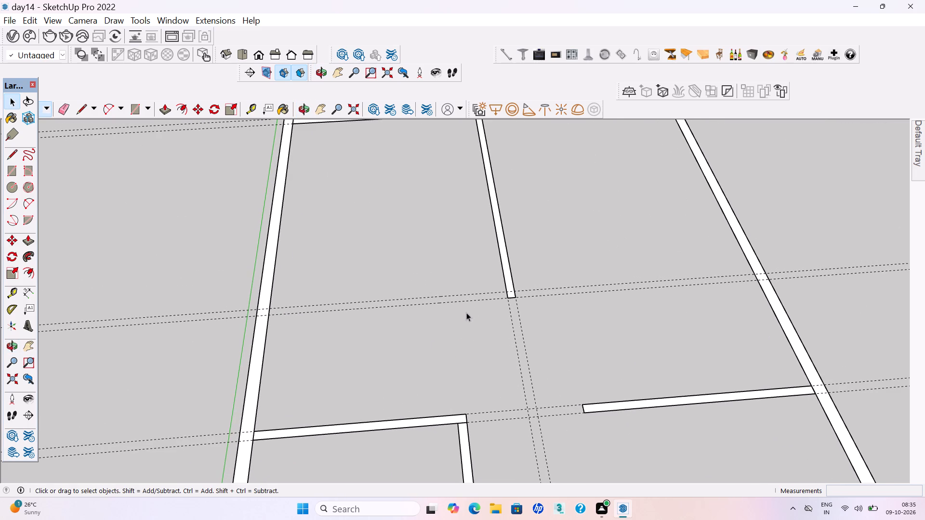
key("r")
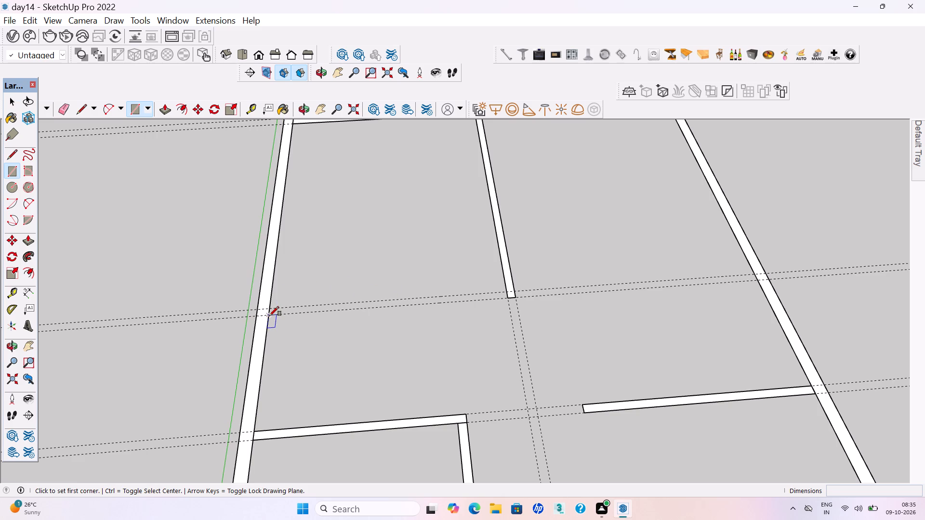
left_click(269, 316)
left_click(504, 292)
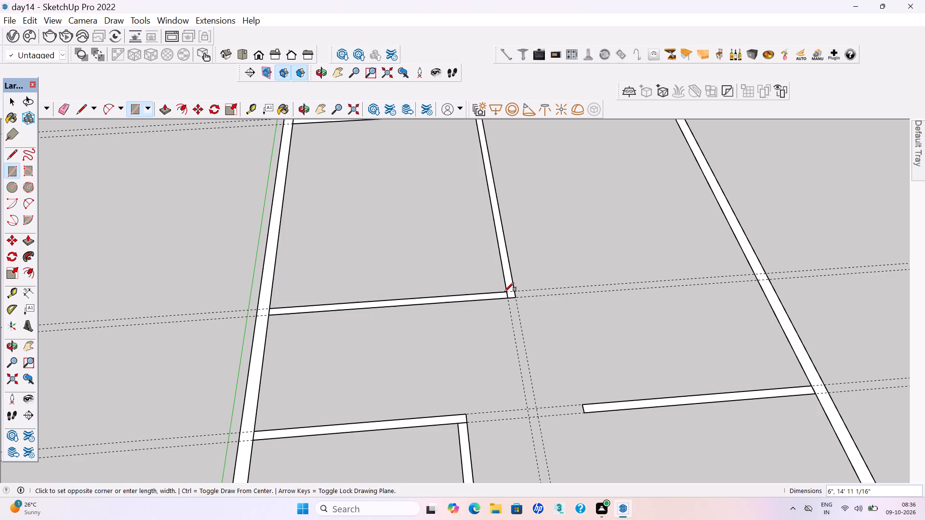
Make the new cross-wall rectangle beside the green-axis side wall a group.
key("space")
left_click(459, 297)
left_click(460, 298)
right_click(460, 300)
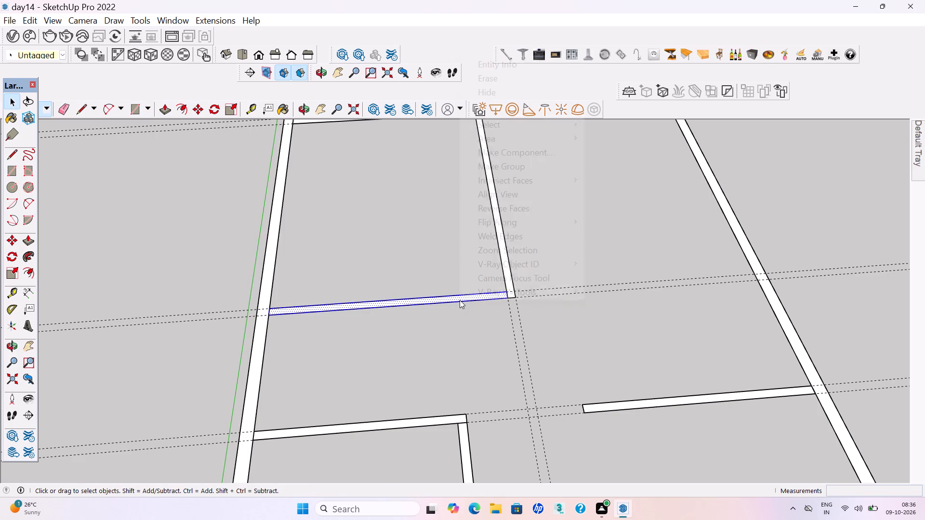
left_click(495, 166)
left_click(408, 232)
Draw a 15' 9 11/16" by 6" wall rectangle between the same guides, from the dividing wall to the opposite side wall.
scroll(321, 233, "down", 3)
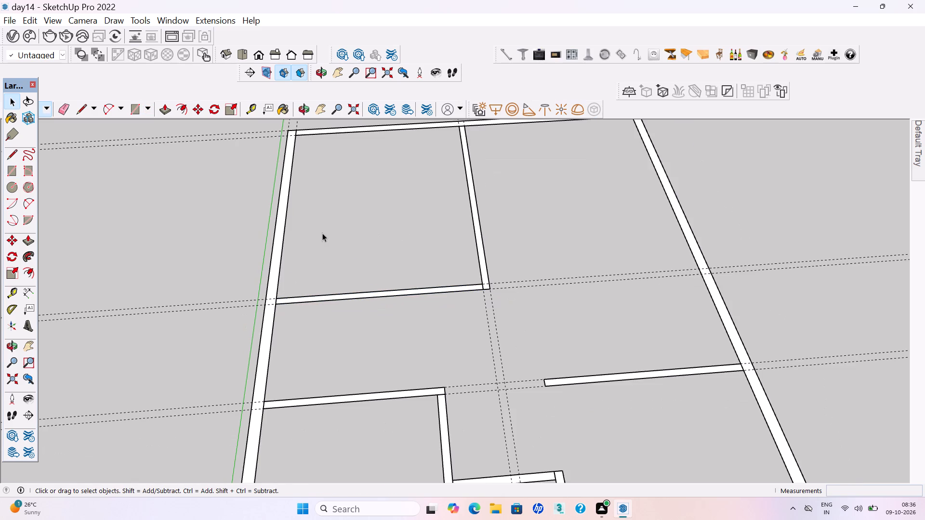
middle_click_drag(632, 319, 600, 322)
scroll(654, 298, "up", 7)
key("r")
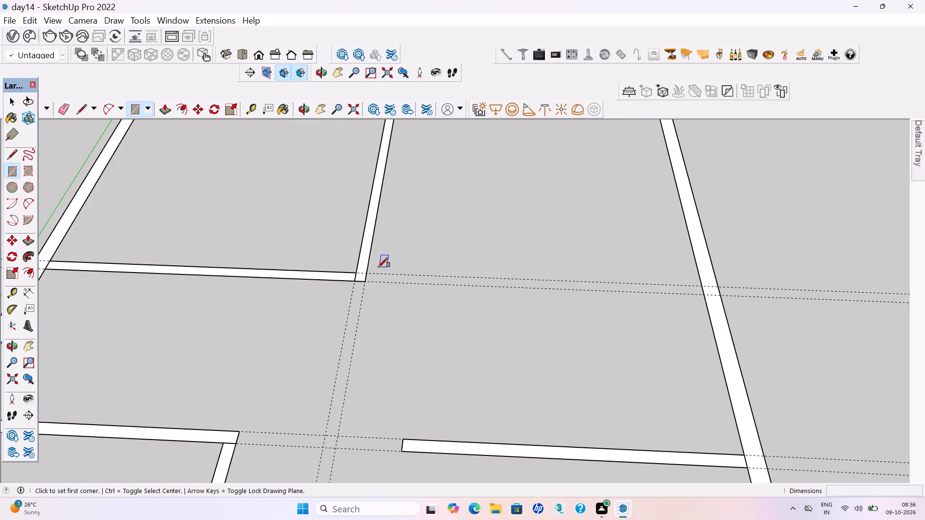
left_click(366, 283)
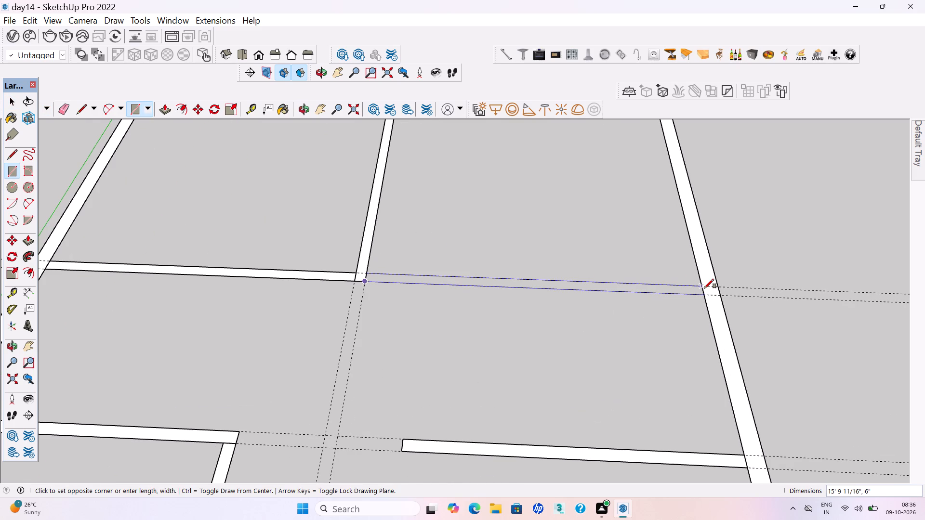
left_click(704, 288)
Make the second cross-wall rectangle, between the dividing wall and the opposite side wall, a group.
key("space")
double_click(611, 289)
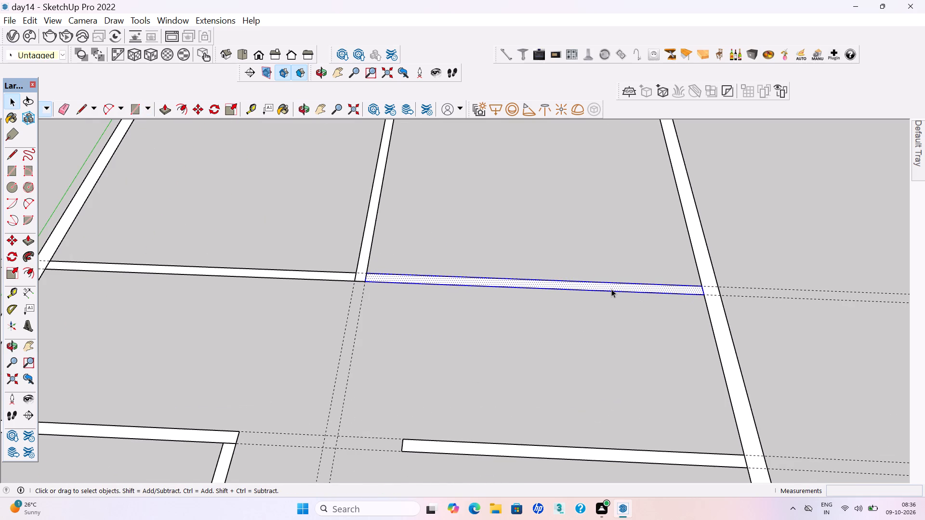
right_click(611, 289)
left_click(655, 159)
left_click(566, 273)
Save the day14 model with both new cross walls.
scroll(530, 282, "down", 4)
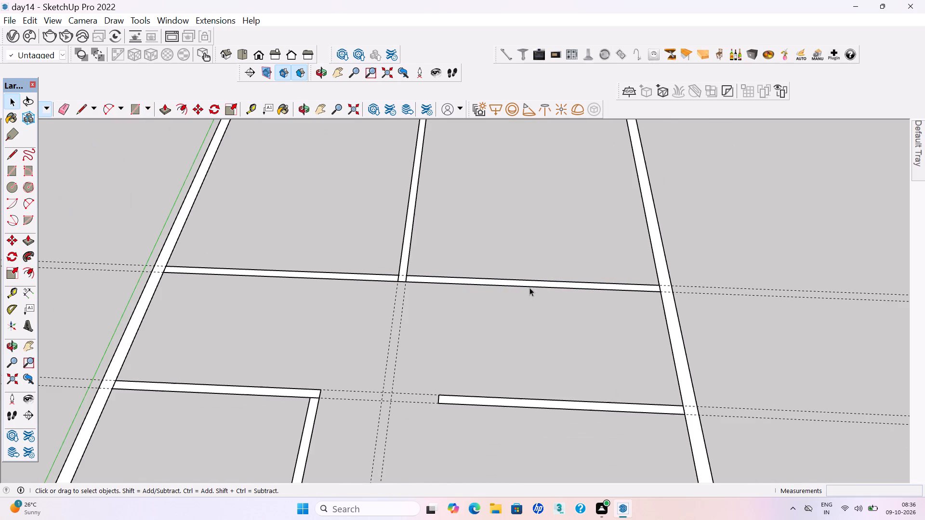
key("ctrl+s")
key("ctrl+s")
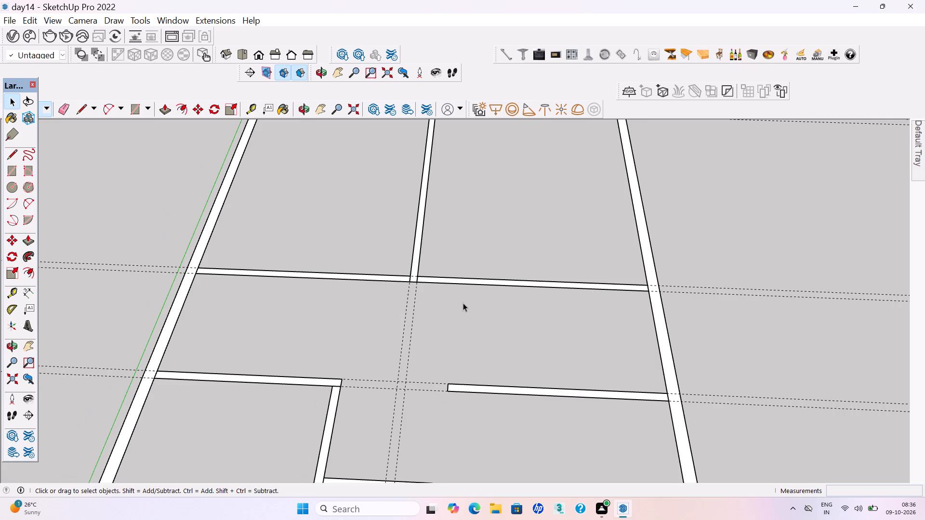
Delete all the guides from the floor plan.
scroll(457, 302, "down", 4)
middle_click_drag(443, 307, 477, 307)
scroll(517, 296, "down", 2)
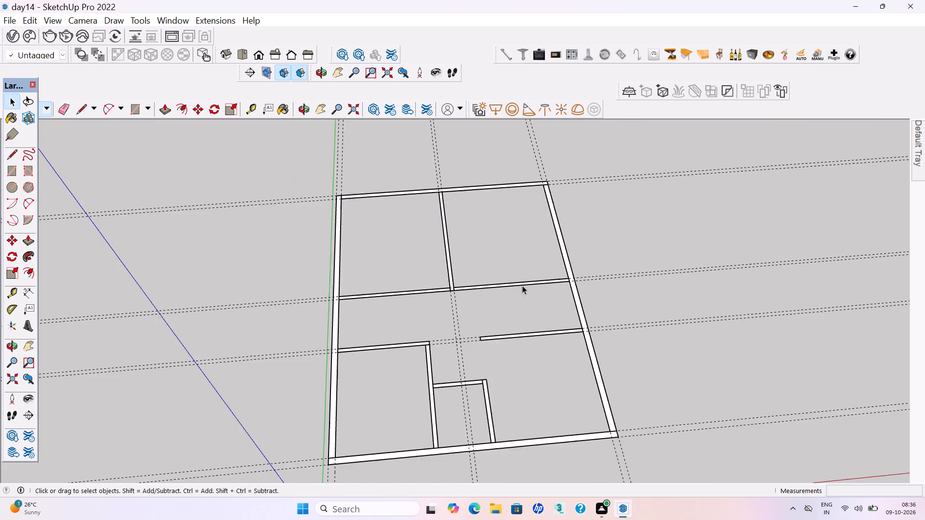
scroll(522, 286, "down", 6)
left_click(29, 19)
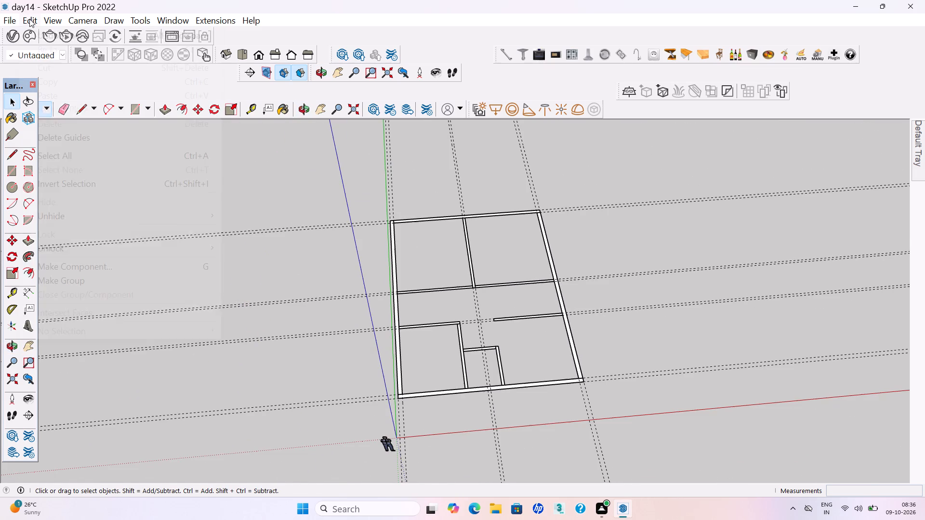
left_click(51, 135)
Inside its group, Push/Pull the face of the side wall along the green axis up 10'.
scroll(374, 295, "down", 1)
scroll(378, 338, "up", 3)
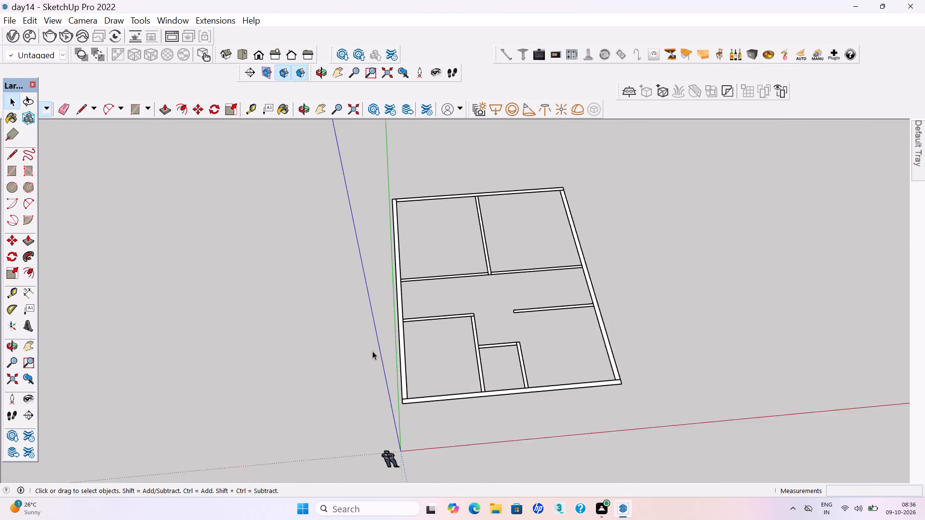
scroll(372, 351, "up", 11)
double_click(406, 377)
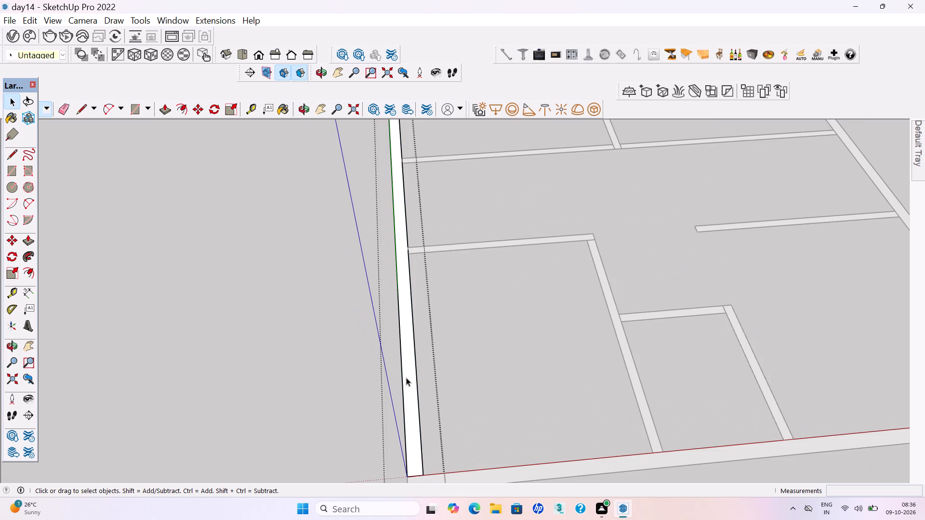
left_click(408, 381)
key("p")
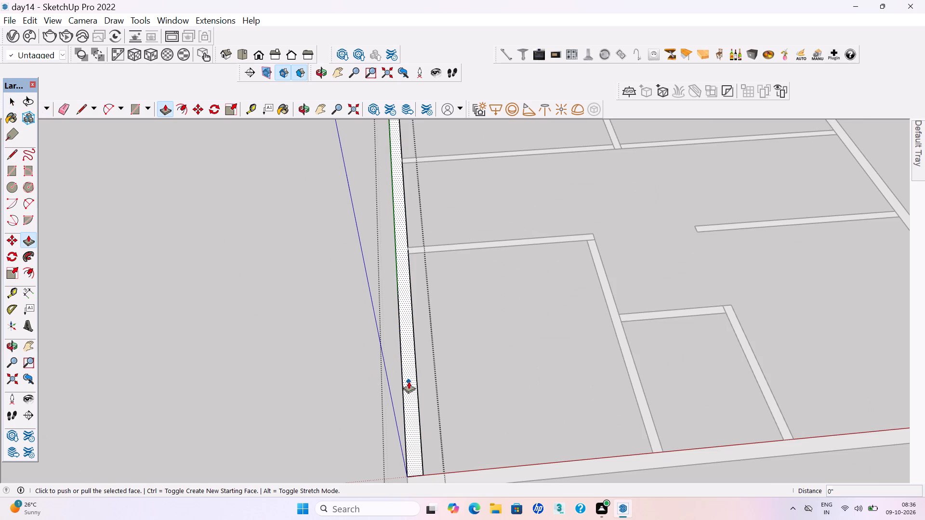
left_click(409, 381)
type("10'")
key("Return")
key("space")
scroll(399, 383, "down", 11)
left_click(300, 362)
Save the day14 model with the raised side wall.
key("ctrl+s")
key("ctrl+s")
key("ctrl+s")
key("ctrl+s")
key("ctrl+s")
key("ctrl+s")
key("ctrl+s")
key("ctrl+s")
key("ctrl+s")
key("ctrl+s")
key("ctrl+s")
key("ctrl+s")
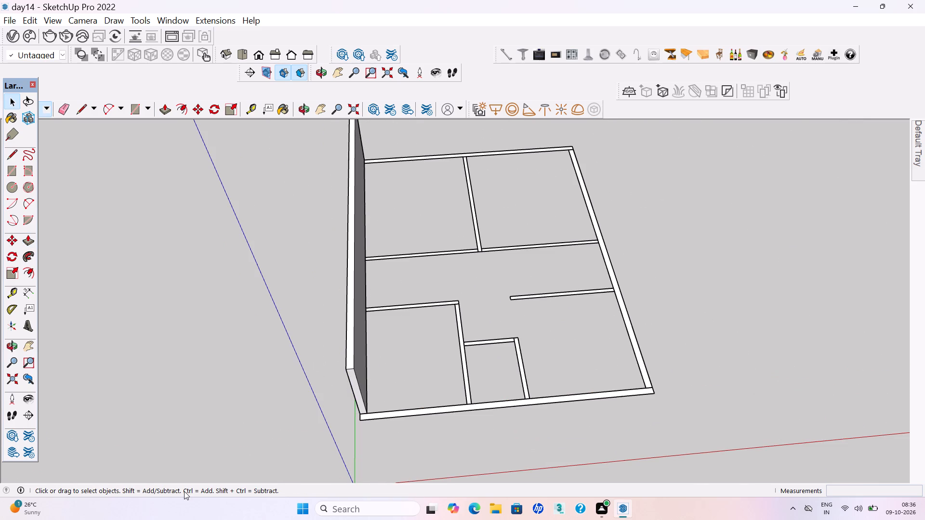
Inside its group, Push/Pull the front wall nearest the red axis up 10', level with the raised side wall.
scroll(330, 519, "down", 2)
middle_click_drag(394, 448, 388, 383)
scroll(388, 383, "down", 1)
scroll(385, 384, "up", 16)
double_click(367, 398)
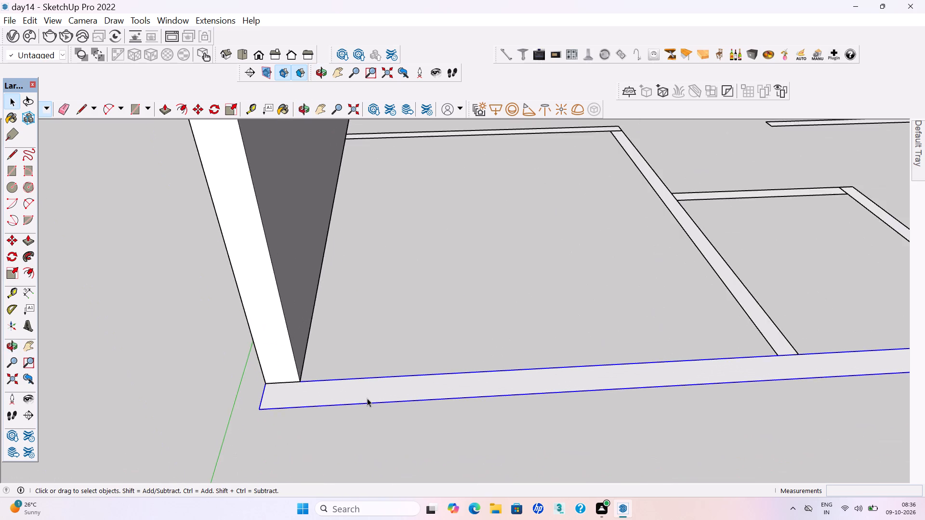
left_click(364, 398)
key("p")
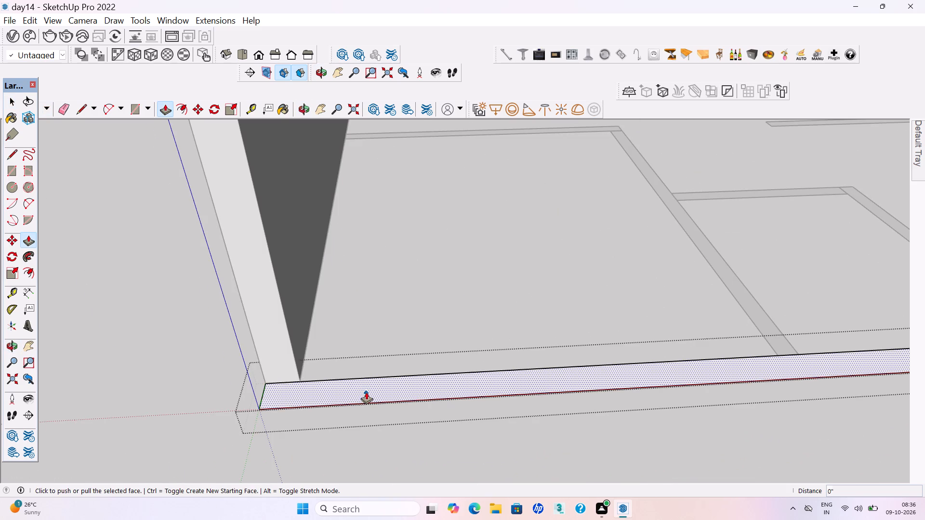
left_click(366, 392)
scroll(304, 310, "down", 13)
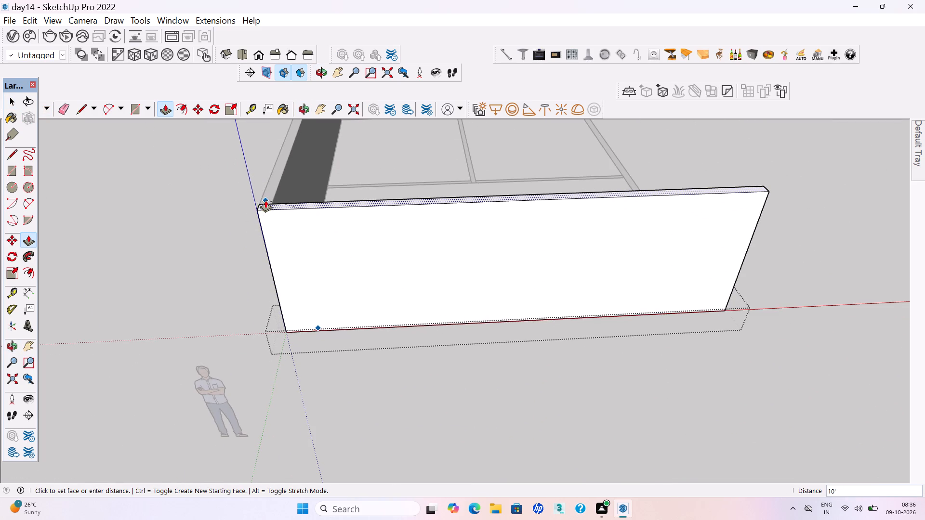
left_click(265, 200)
key("space")
left_click(318, 404)
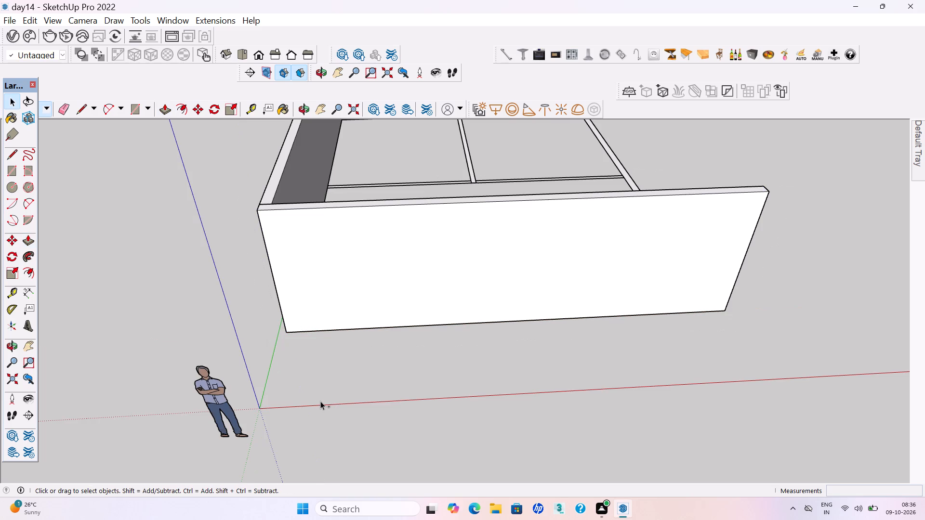
Save the day14 model with the raised front wall.
key("ctrl+s")
key("ctrl+s")
key("ctrl+s")
Inside its group, Push/Pull the opposite side wall up 10', level with the top of the front wall.
scroll(290, 370, "down", 9)
middle_click_drag(457, 292, 466, 339)
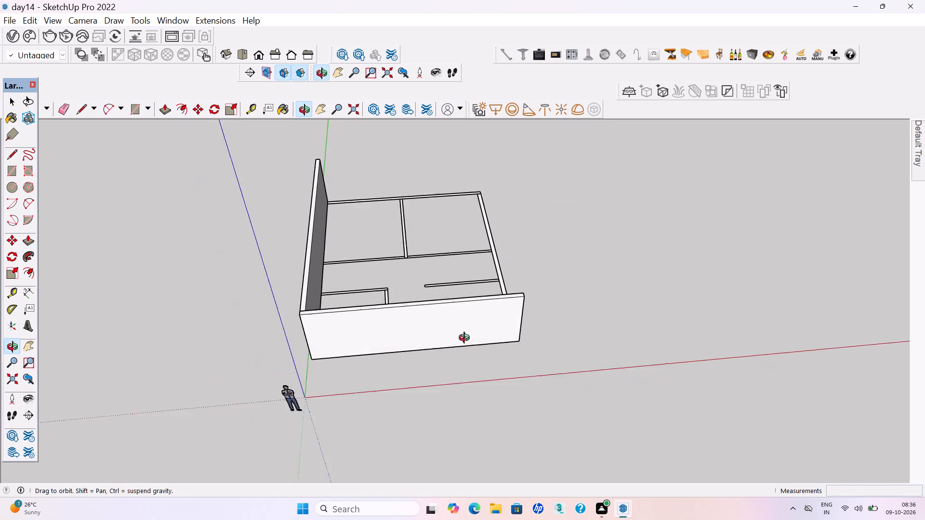
middle_click_drag(466, 339, 458, 373)
scroll(499, 298, "up", 14)
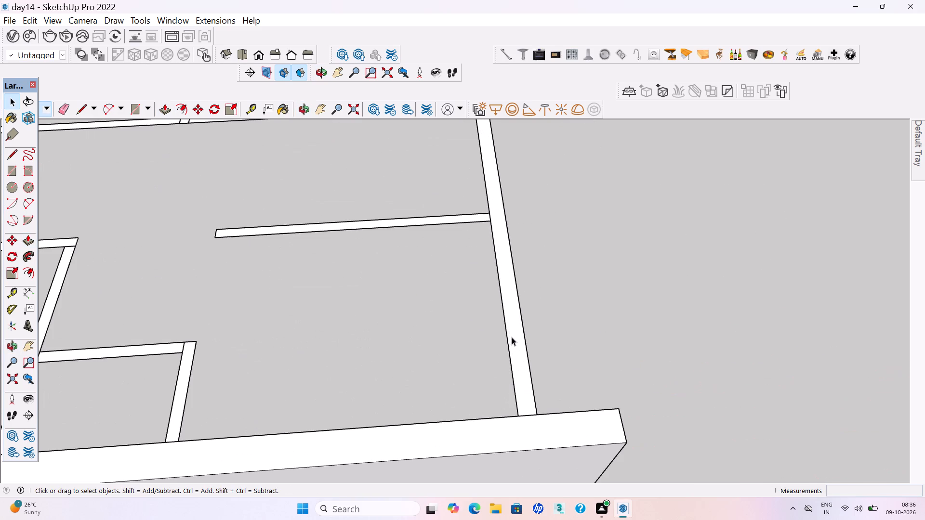
double_click(513, 337)
left_click(513, 343)
key("p")
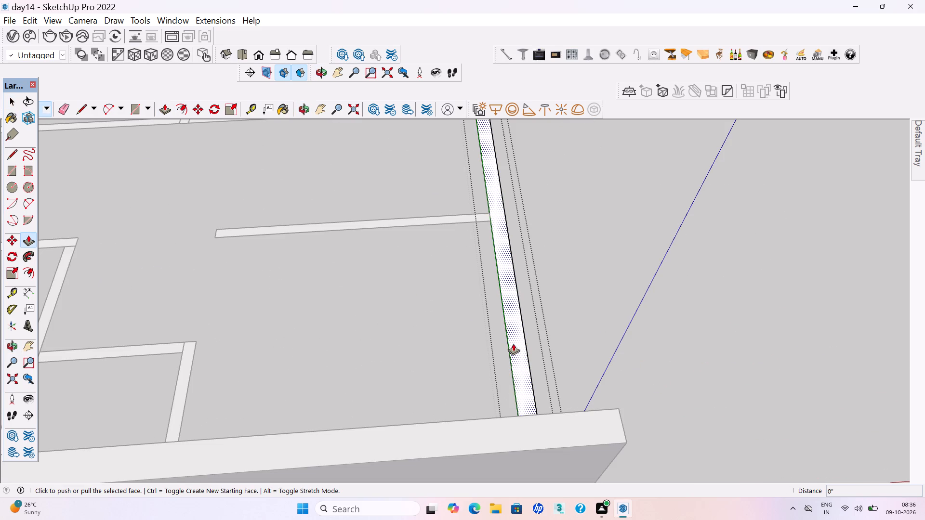
key("Return")
left_click(520, 374)
left_click(622, 422)
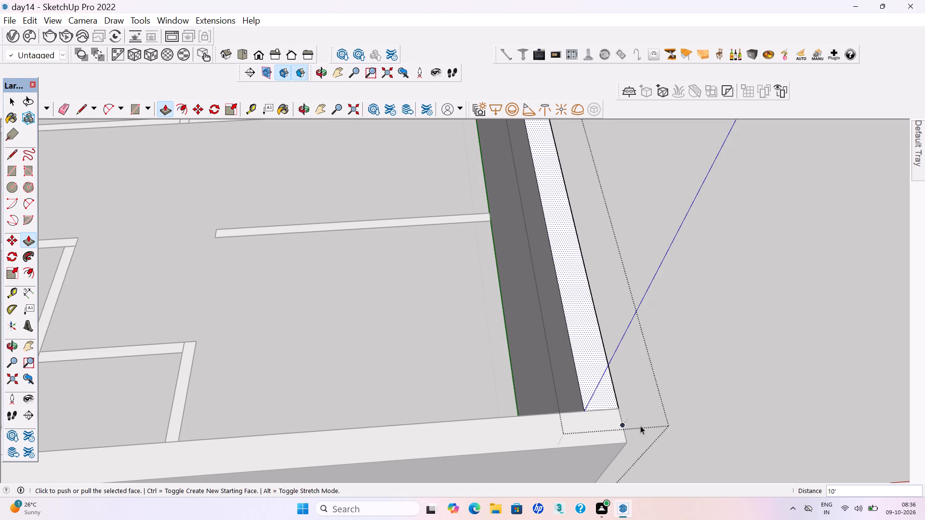
key("space")
left_click(715, 439)
Save the day14 model with both side walls raised.
key("ctrl+s")
key("ctrl+s")
key("ctrl+s")
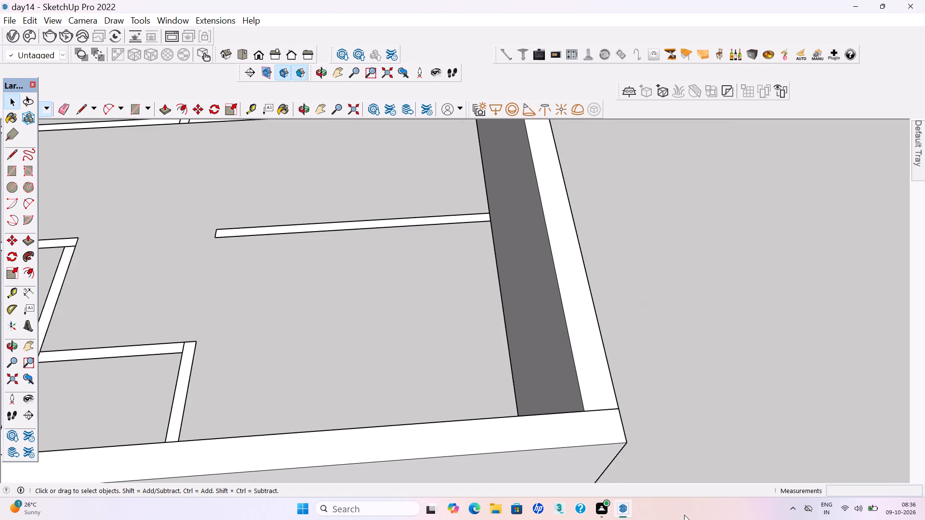
key("ctrl+s")
key("ctrl+s")
Inside its group, Push/Pull the back wall at the far end of the plan up 10', level with the side walls.
scroll(629, 458, "down", 7)
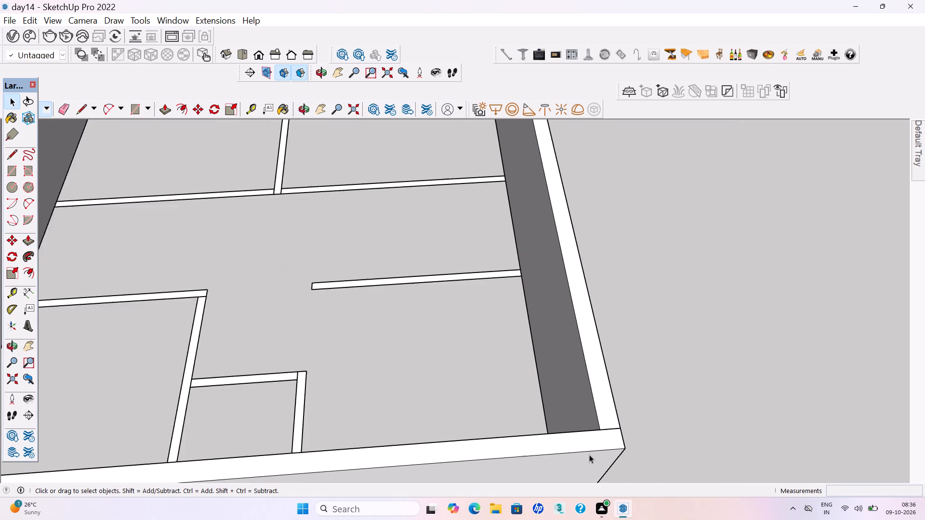
scroll(589, 455, "down", 8)
middle_click_drag(462, 391, 463, 296)
scroll(345, 231, "up", 12)
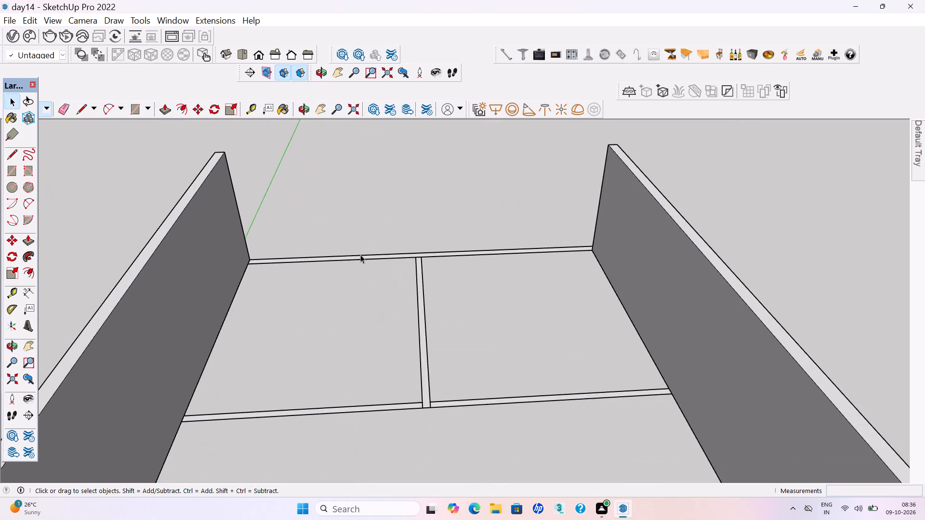
scroll(360, 255, "up", 8)
double_click(364, 265)
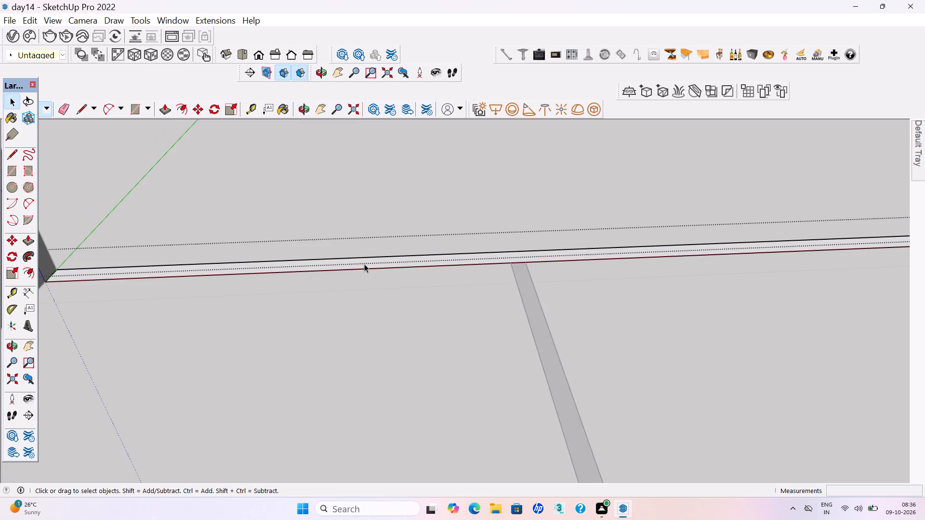
left_click(364, 264)
key("p")
key("Return")
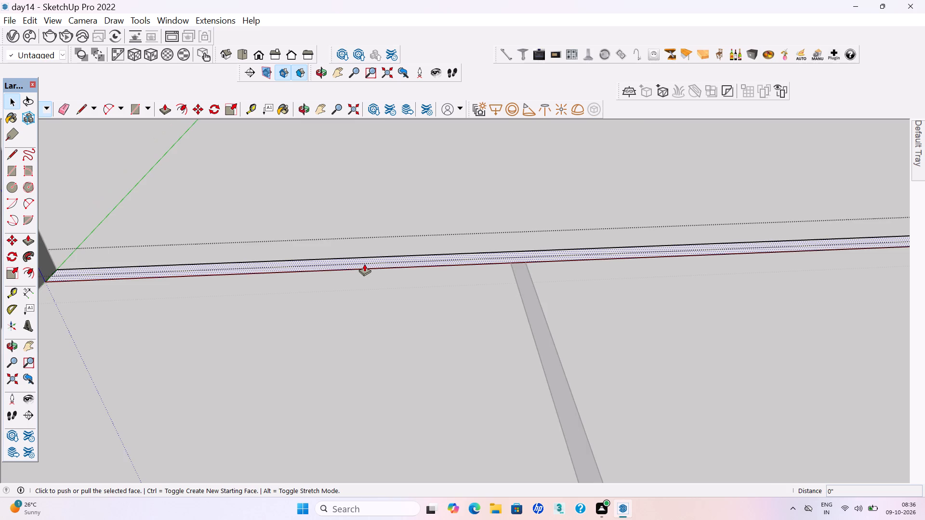
left_click(379, 257)
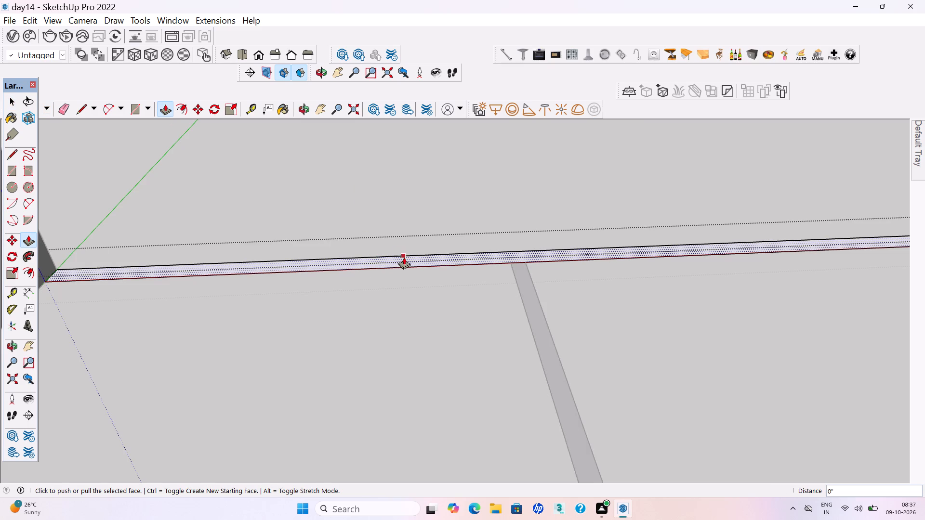
left_click(404, 257)
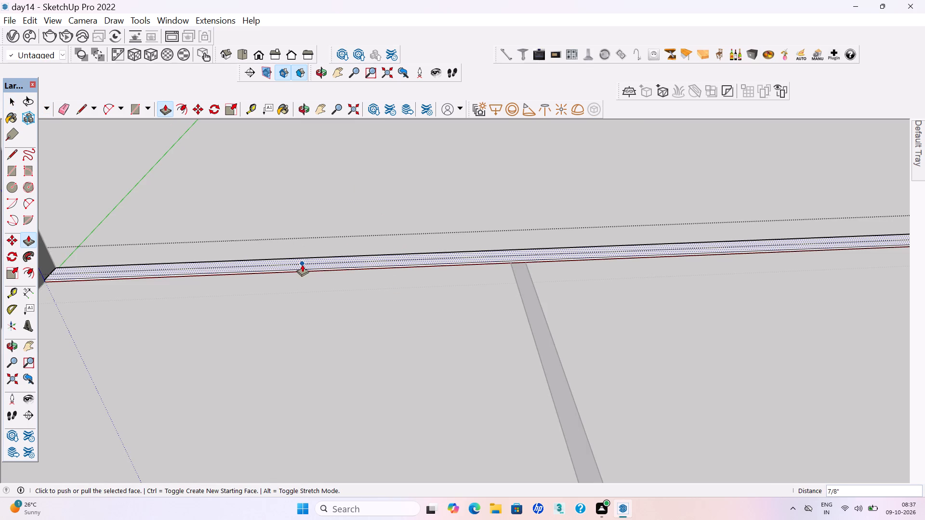
key("ctrl+z")
left_click(297, 263)
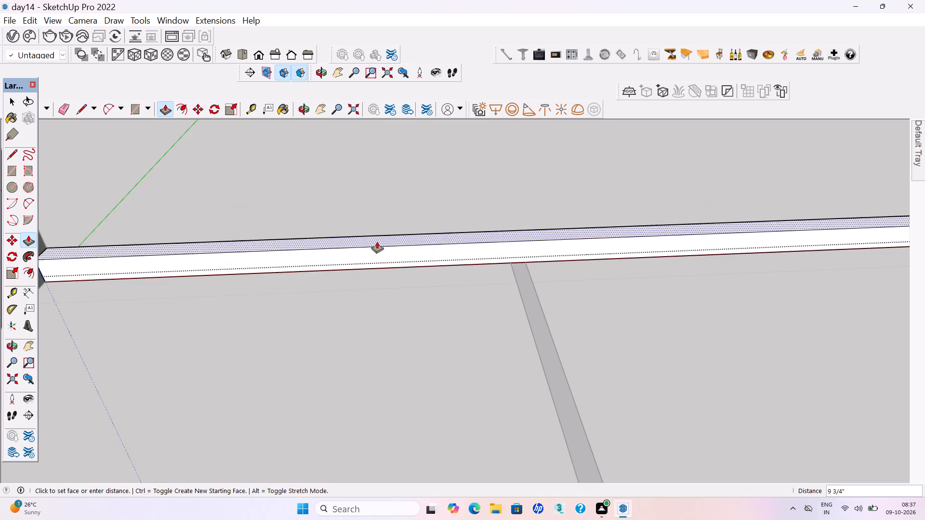
scroll(381, 256, "down", 16)
scroll(265, 195, "up", 9)
left_click(271, 196)
scroll(271, 196, "down", 12)
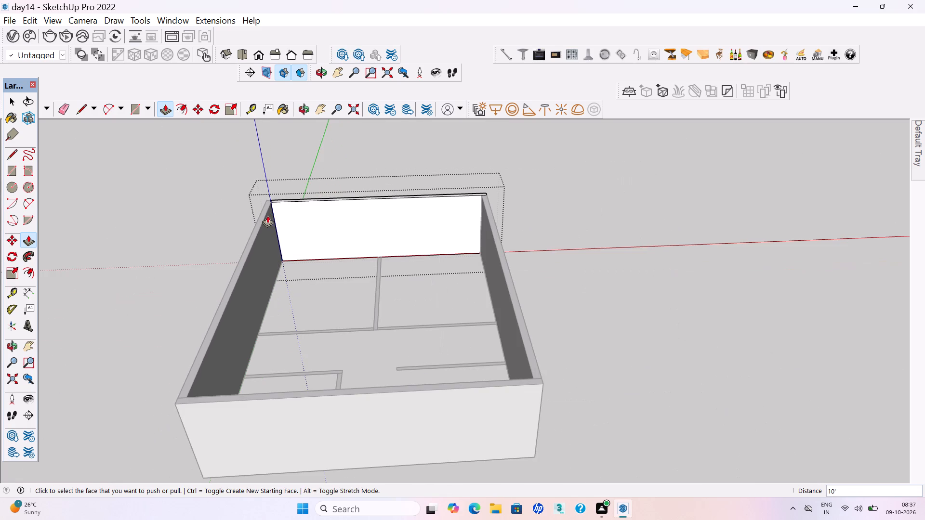
key("space")
left_click(208, 235)
Save the day14 model with all four outer walls raised.
key("ctrl+s")
key("ctrl+s")
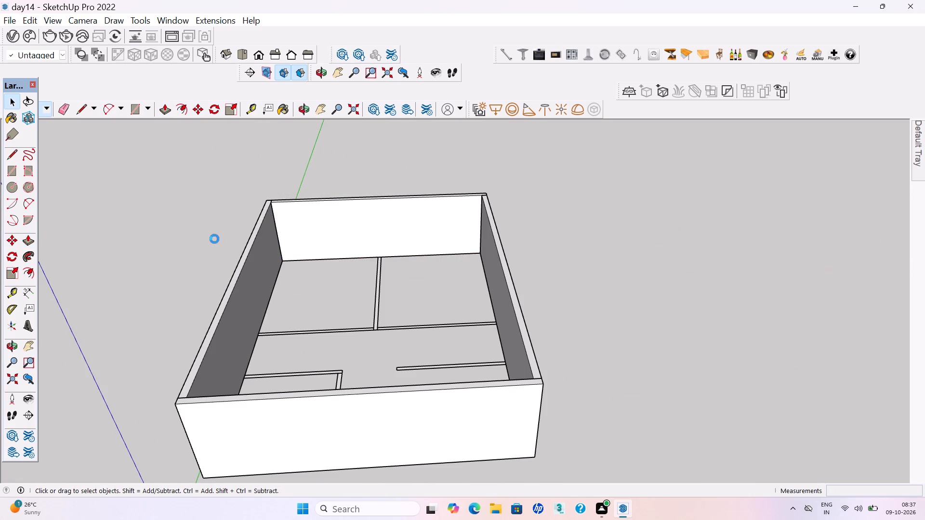
key("ctrl+s")
Inside its group, Push/Pull the long partition between the front corner room and the small room up 10', level with the front wall.
scroll(422, 324, "down", 4)
middle_click_drag(408, 321, 391, 497)
scroll(338, 367, "up", 6)
scroll(376, 377, "up", 5)
double_click(369, 386)
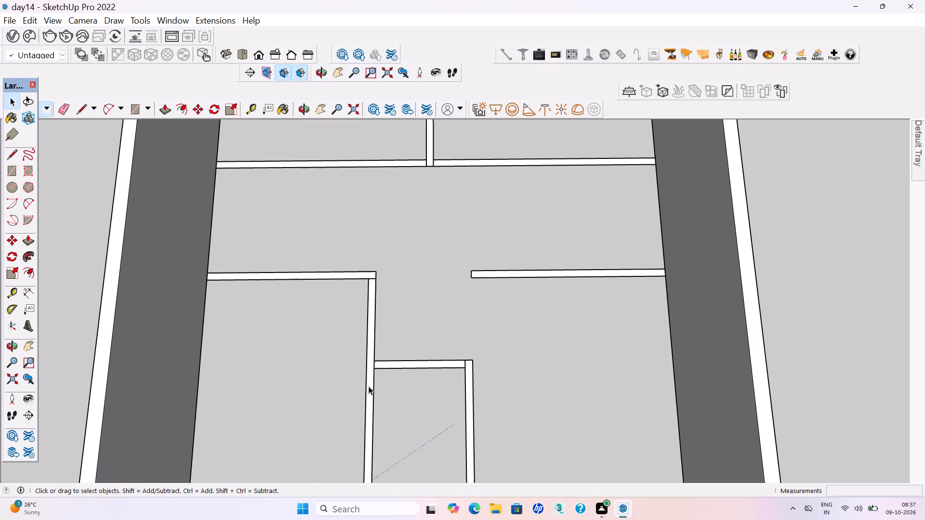
left_click(369, 391)
key("p")
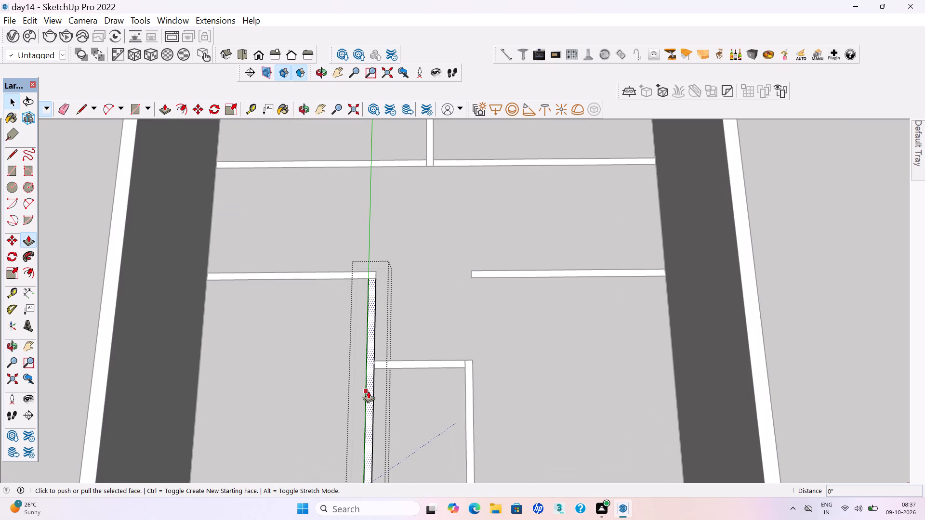
scroll(368, 389, "down", 2)
middle_click_drag(366, 390, 373, 301)
scroll(373, 303, "down", 1)
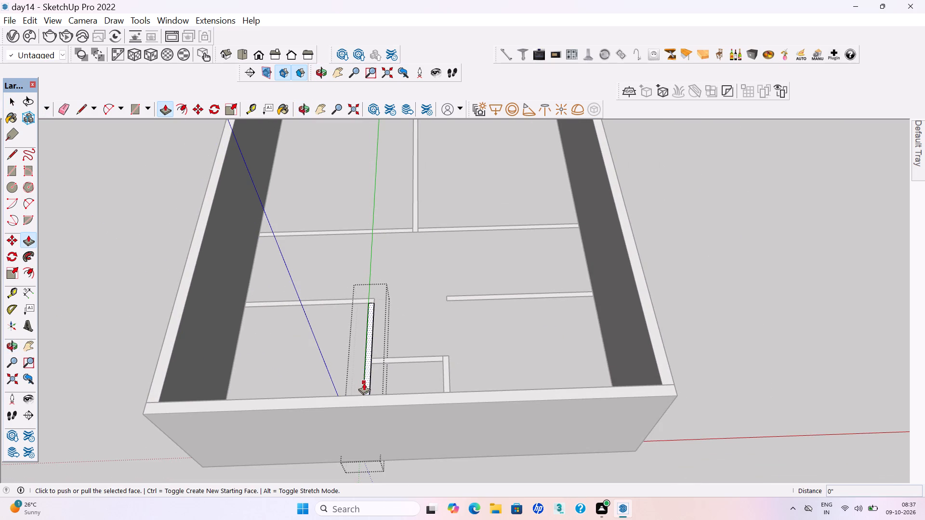
left_click(366, 384)
left_click(334, 403)
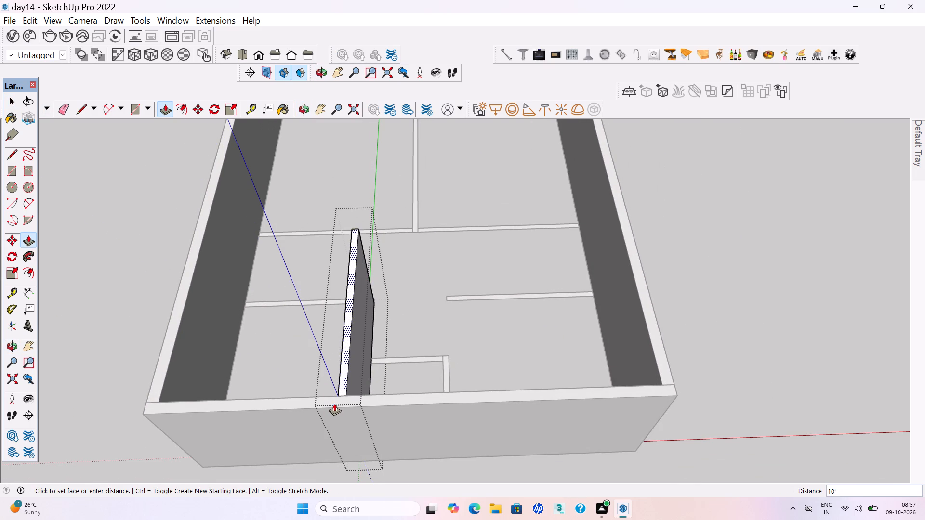
key("space")
left_click(516, 362)
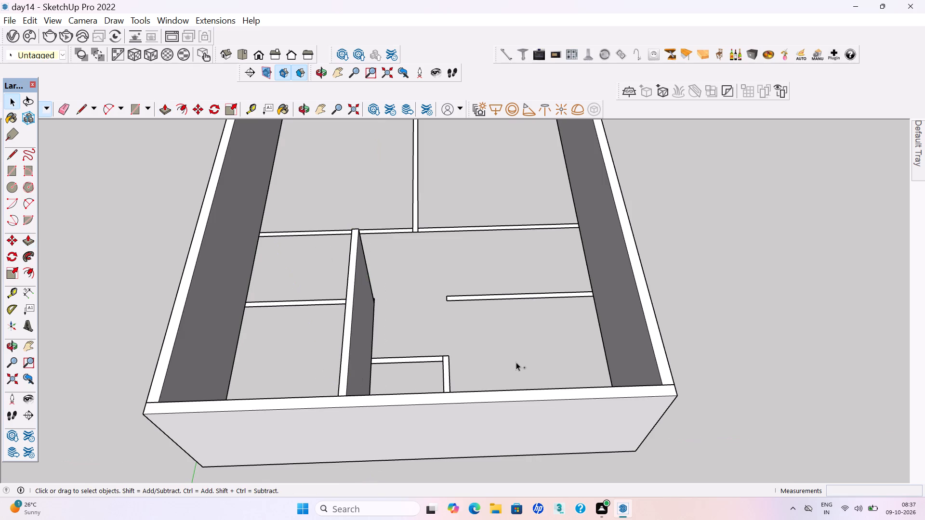
Save the day14 model with the raised partition.
key("ctrl+s")
key("ctrl+s")
key("ctrl+s")
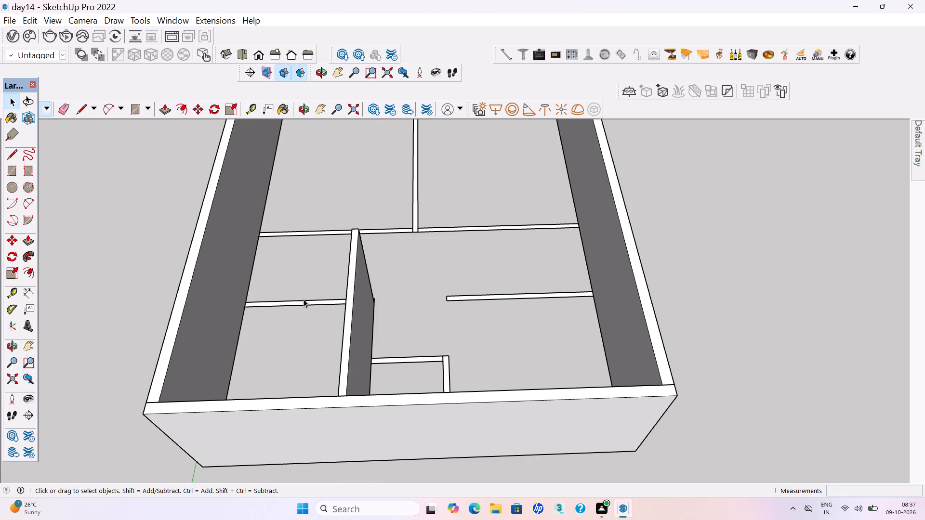
Push/Pull the grouped cross wall between the green-axis side wall and the raised partition up to that partition's top.
left_click(304, 303)
left_click(304, 303)
left_click(304, 302)
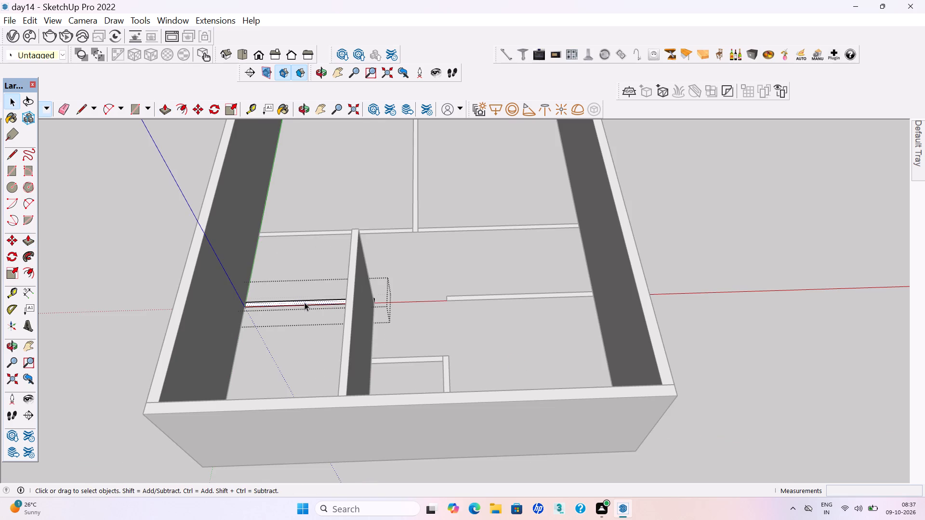
key("p")
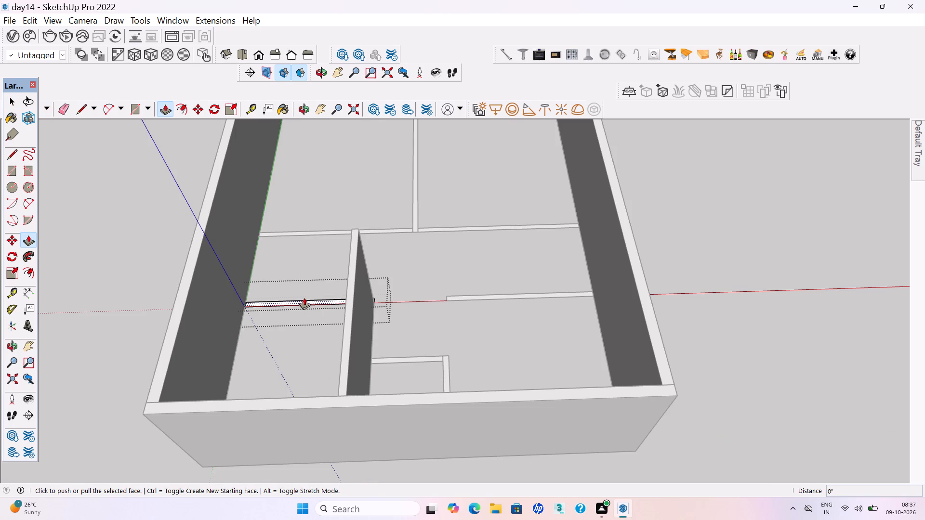
left_click(304, 298)
left_click(355, 237)
key("space")
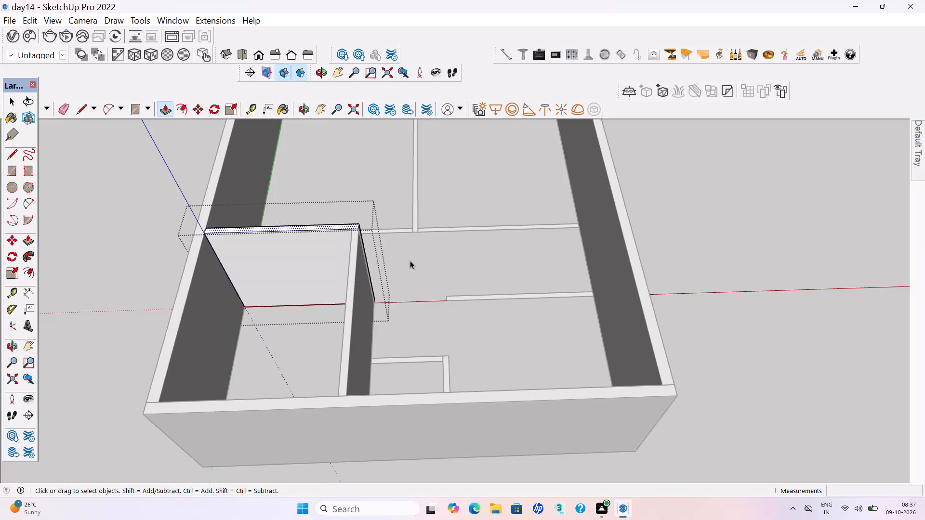
left_click(415, 261)
Save the day14 model with the raised cross wall.
key("ctrl+s")
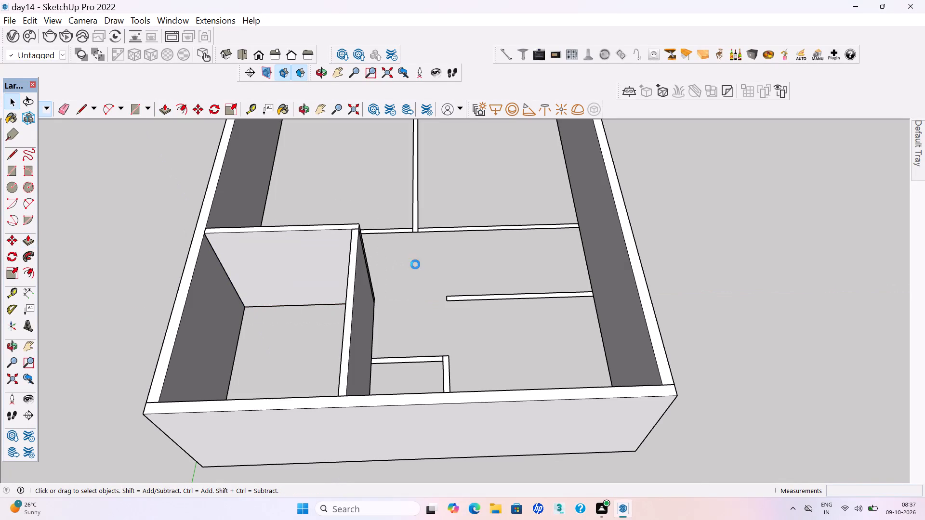
key("ctrl+s")
key("ctrl+s")
Inside its group, Push/Pull the small room's short cross wall up to the top of the adjoining raised partition.
scroll(415, 255, "down", 2)
middle_click_drag(399, 260, 415, 380)
scroll(441, 387, "up", 3)
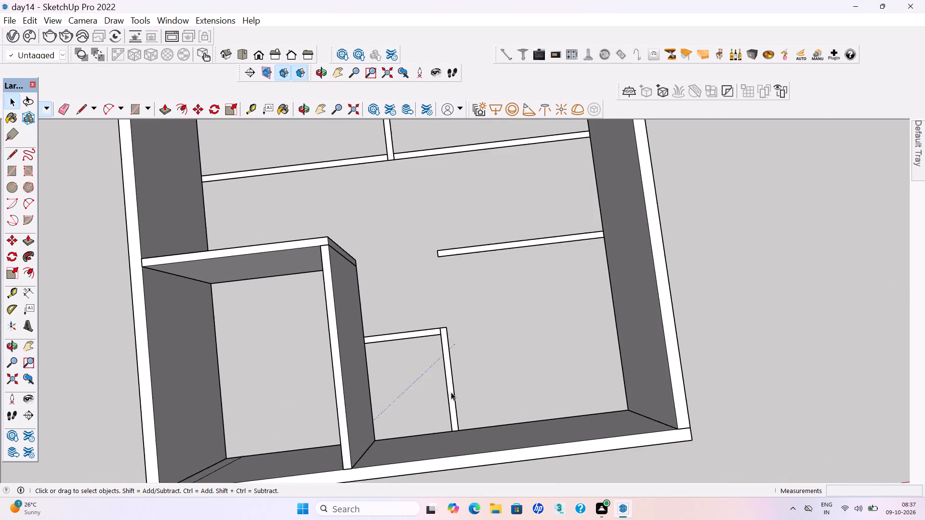
scroll(451, 392, "up", 2)
scroll(436, 322, "up", 4)
double_click(418, 317)
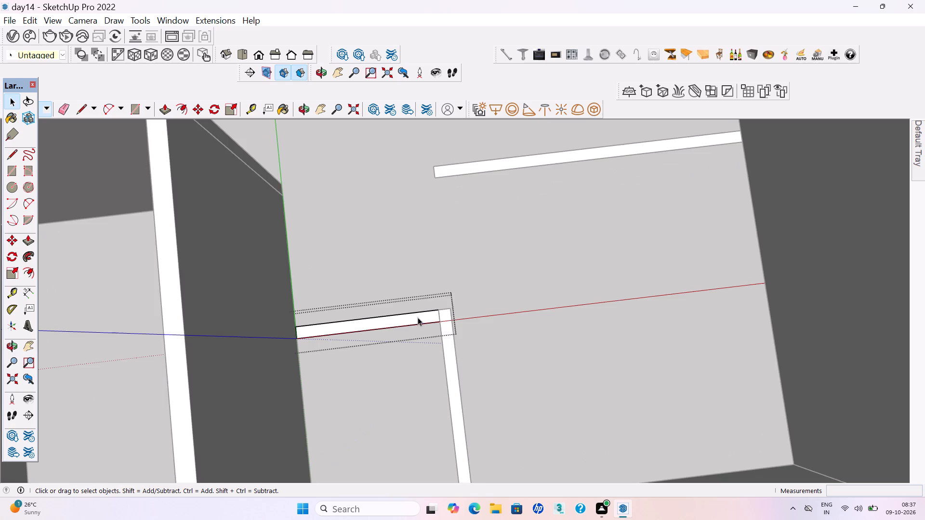
left_click(417, 319)
key("p")
key("Return")
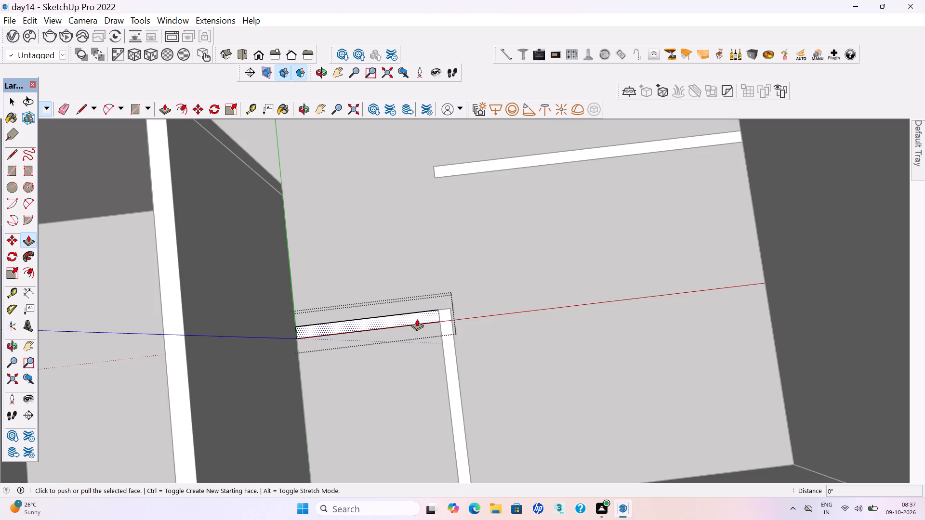
left_click(416, 314)
left_click(172, 350)
key("space")
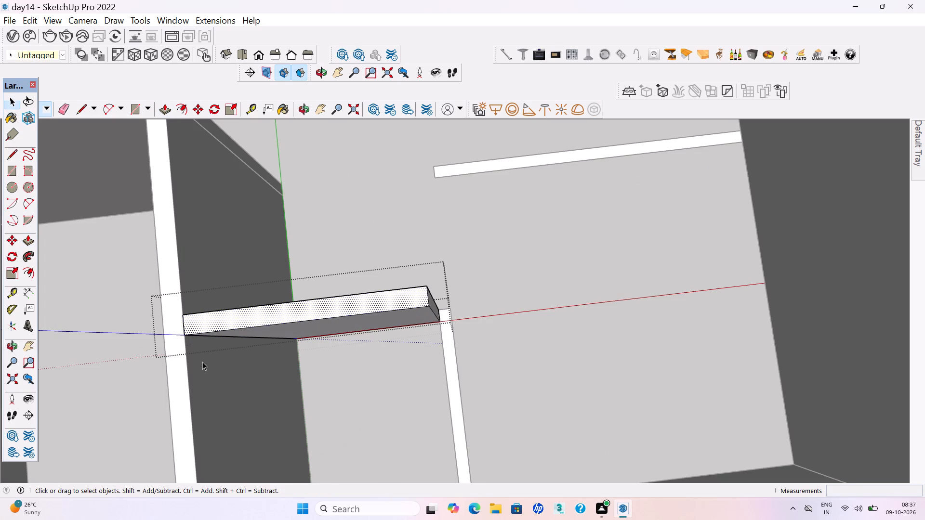
left_click(308, 416)
Save the day14 model with the small room's cross wall raised.
key("ctrl+s")
key("ctrl+s")
key("ctrl+s")
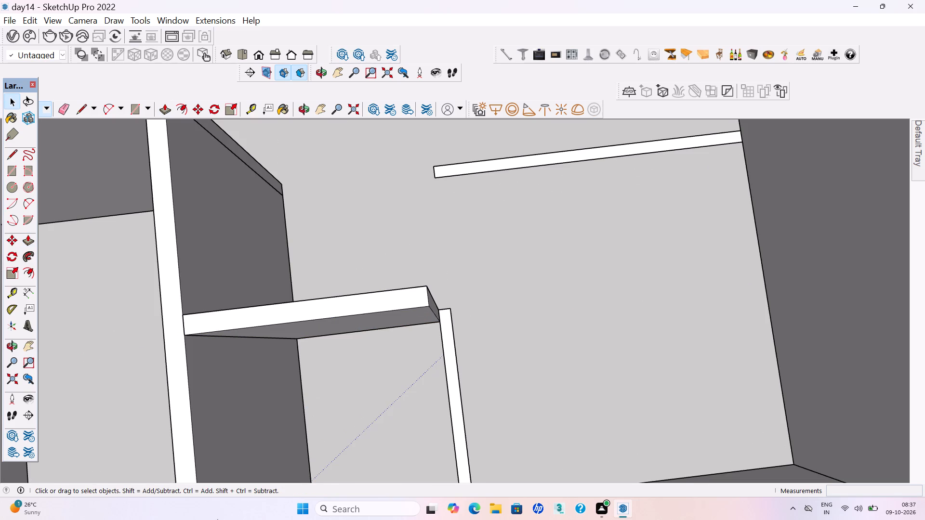
Push/Pull the small room's grouped side wall up 10', level with the top of its raised cross wall.
scroll(383, 469, "down", 5)
middle_click_drag(403, 415, 392, 382)
scroll(446, 423, "up", 2)
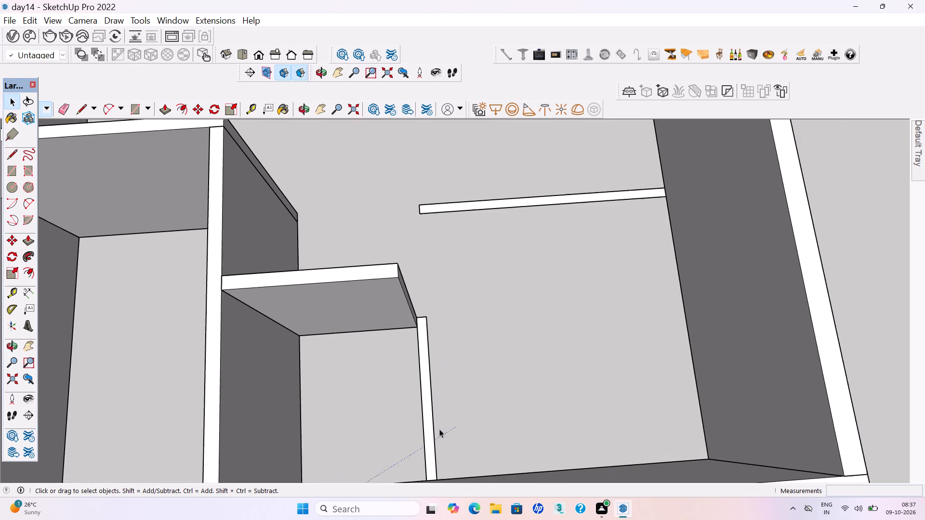
scroll(439, 429, "up", 2)
double_click(428, 437)
left_click(426, 442)
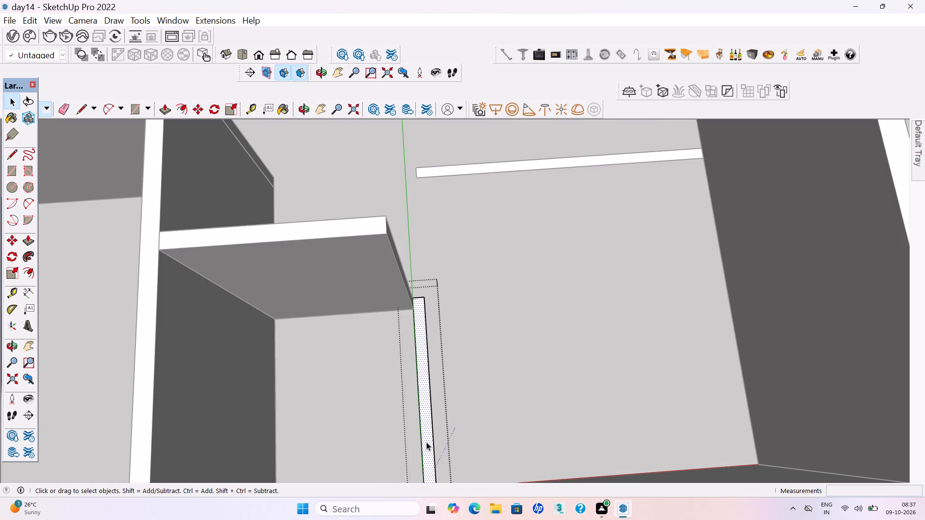
key("p")
key("Return")
left_click(426, 442)
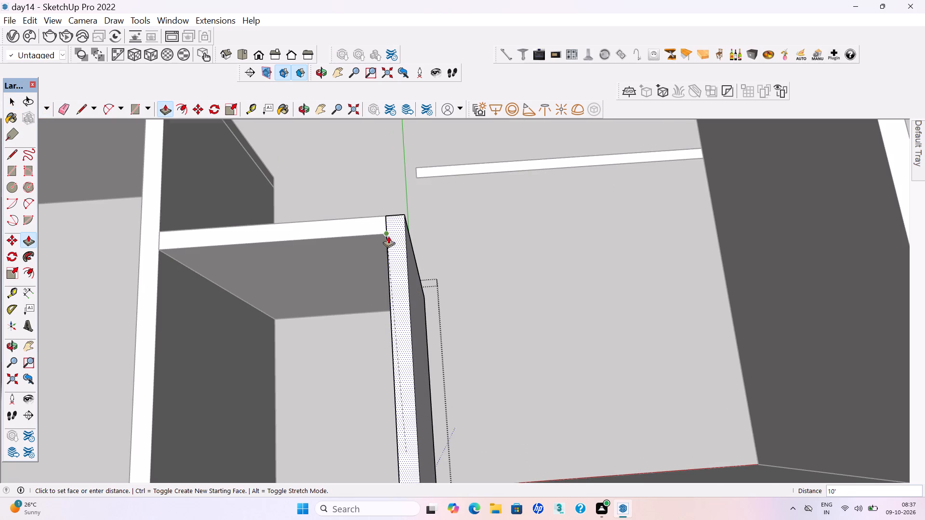
left_click(378, 235)
key("space")
left_click(340, 377)
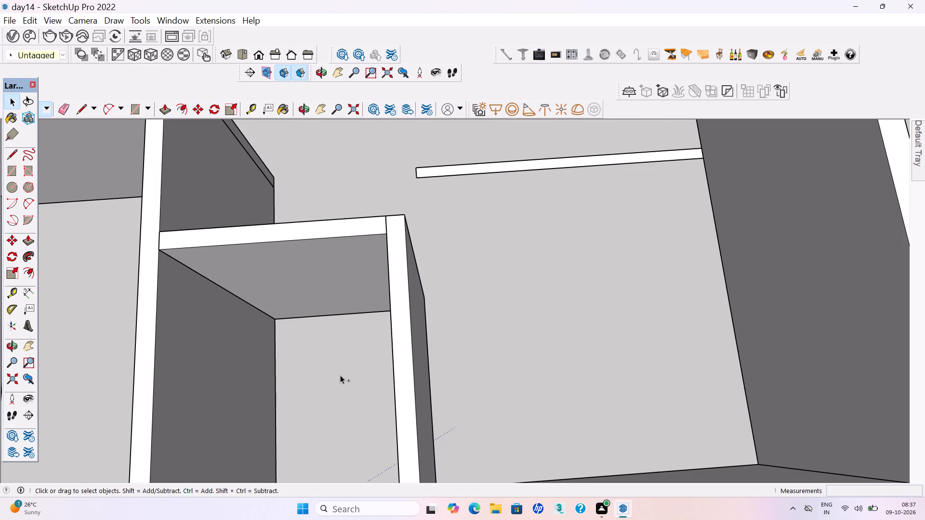
Save the day14 model with the small room's side wall raised.
key("ctrl+s")
key("ctrl+s")
key("ctrl+s")
Push/Pull the grouped free-ended wall projecting from the side wall opposite the green axis up to that side wall's top.
scroll(364, 372, "down", 5)
middle_click_drag(439, 381, 425, 338)
scroll(458, 222, "up", 9)
double_click(466, 264)
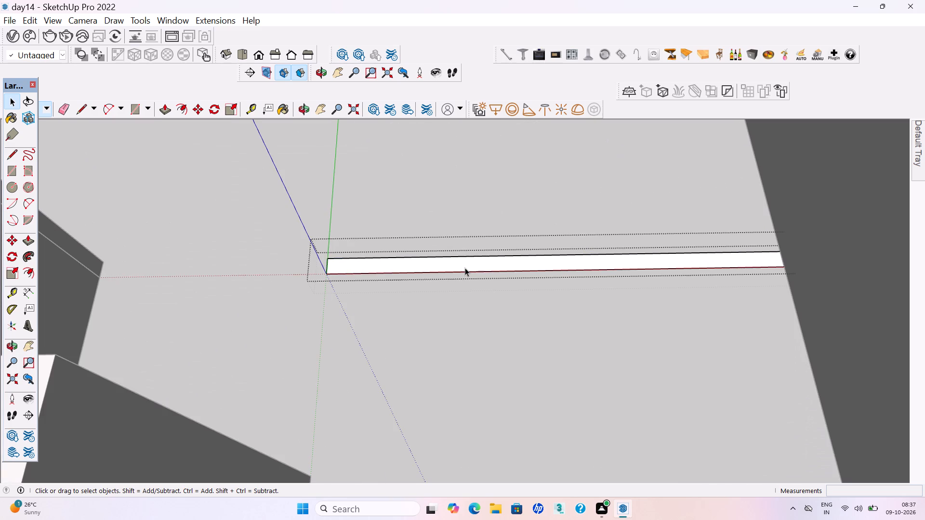
left_click(465, 268)
key("p")
key("Return")
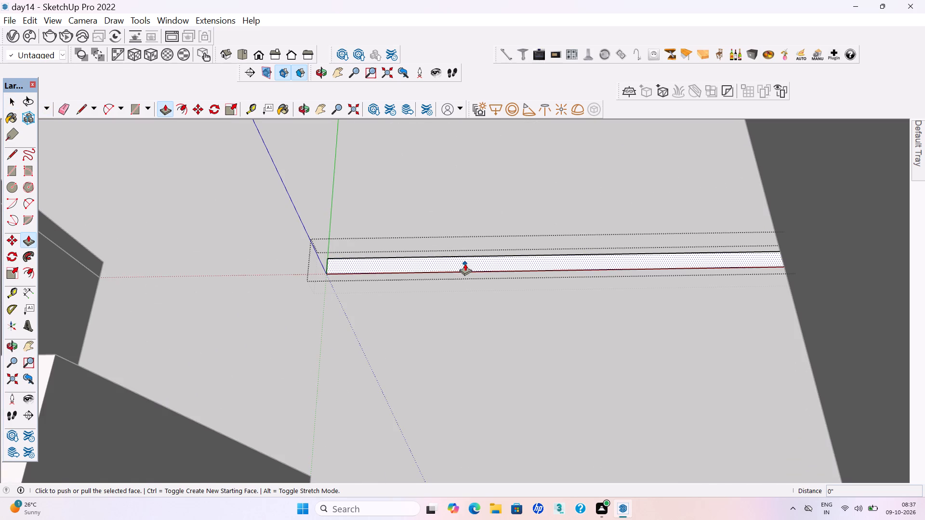
left_click(465, 262)
scroll(471, 242, "down", 12)
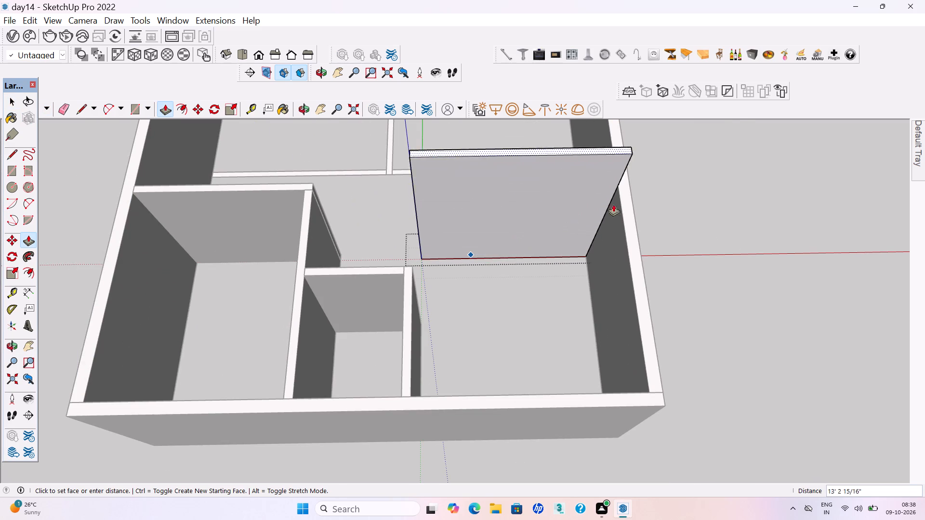
double_click(627, 206)
key("space")
left_click(703, 223)
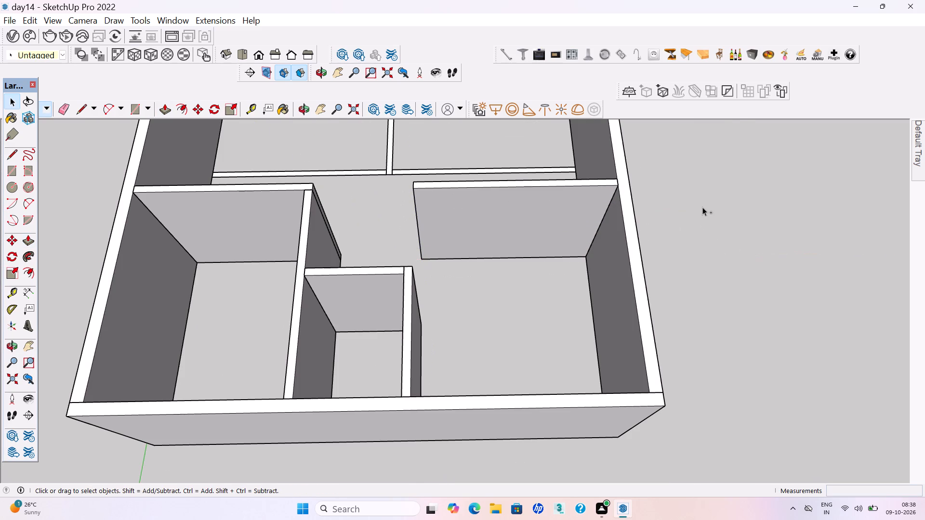
Save the day14 model with the free-ended wall raised.
key("ctrl+s")
key("ctrl+s")
key("ctrl+s")
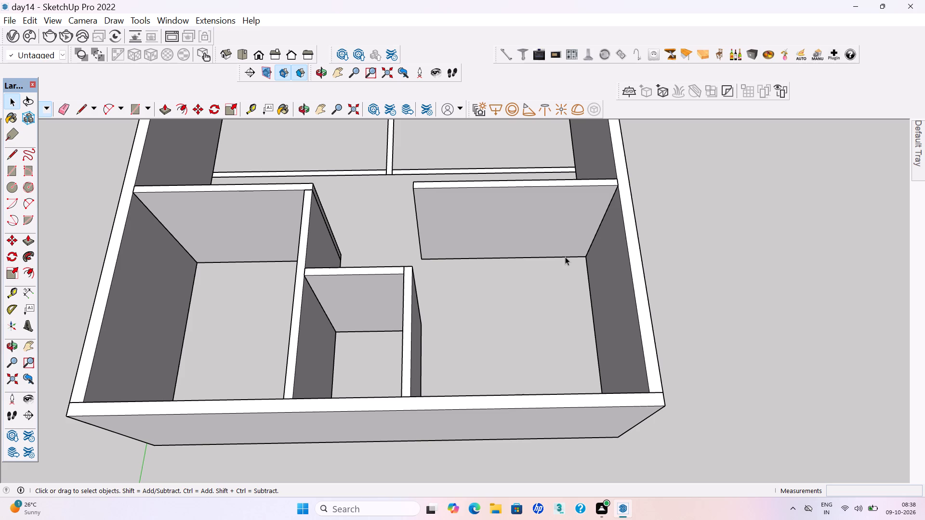
Push/Pull the grouped long wall dividing the two rear rooms up 10', level with the rear outer wall.
scroll(546, 332, "down", 4)
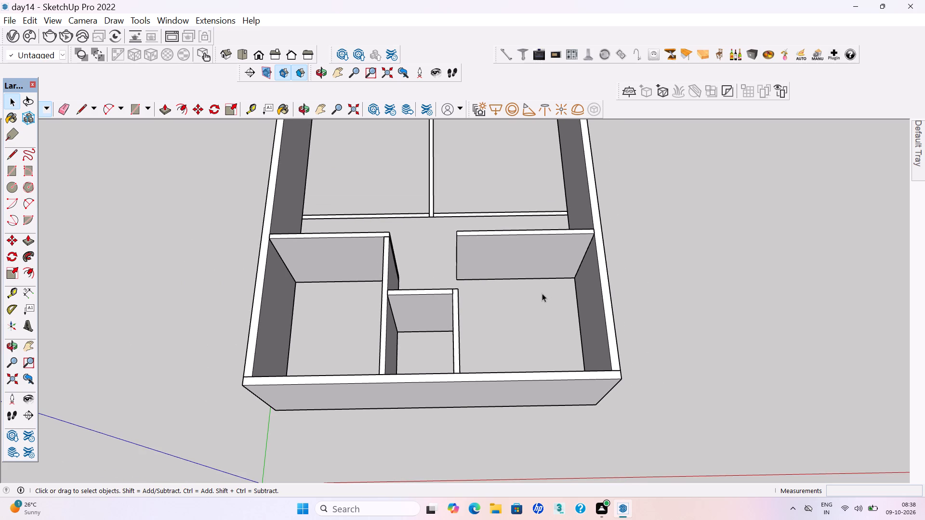
middle_click_drag(468, 310, 478, 282)
scroll(438, 321, "down", 2)
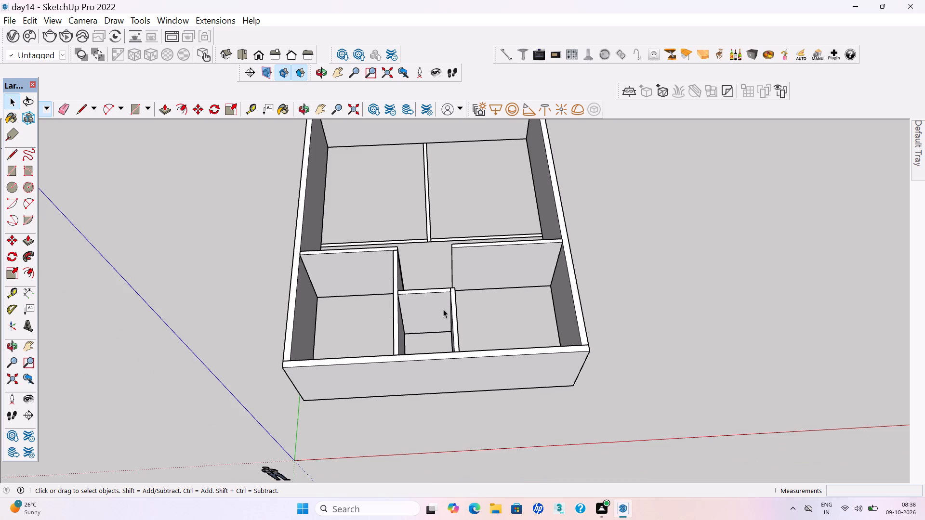
scroll(422, 168, "up", 3)
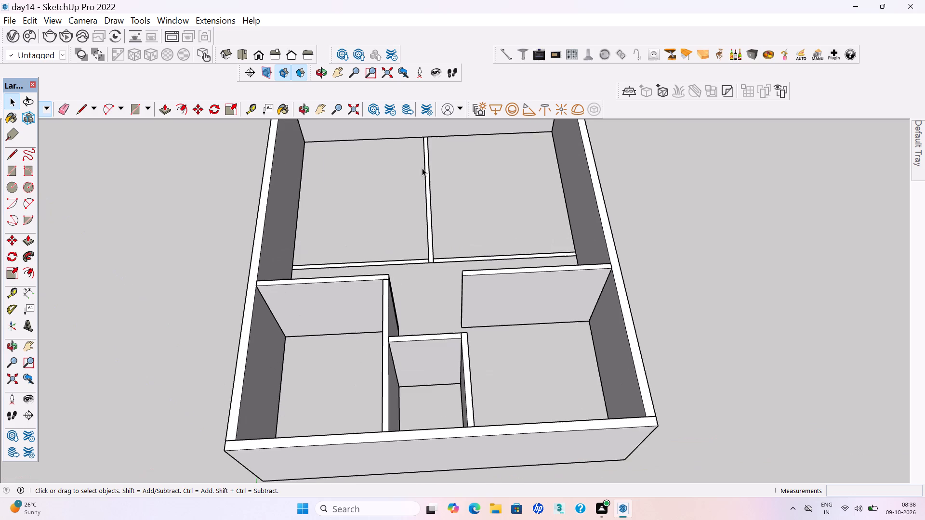
scroll(428, 240, "up", 7)
double_click(434, 264)
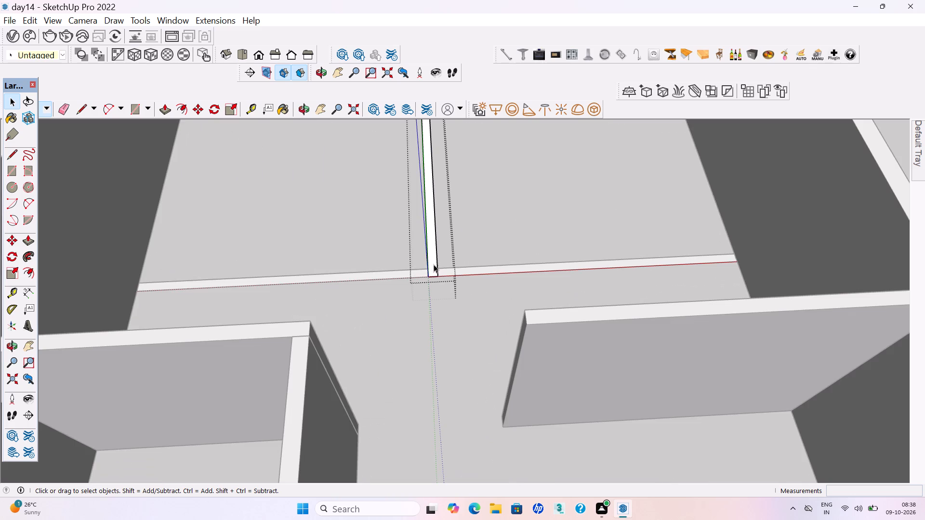
left_click(434, 268)
key("p")
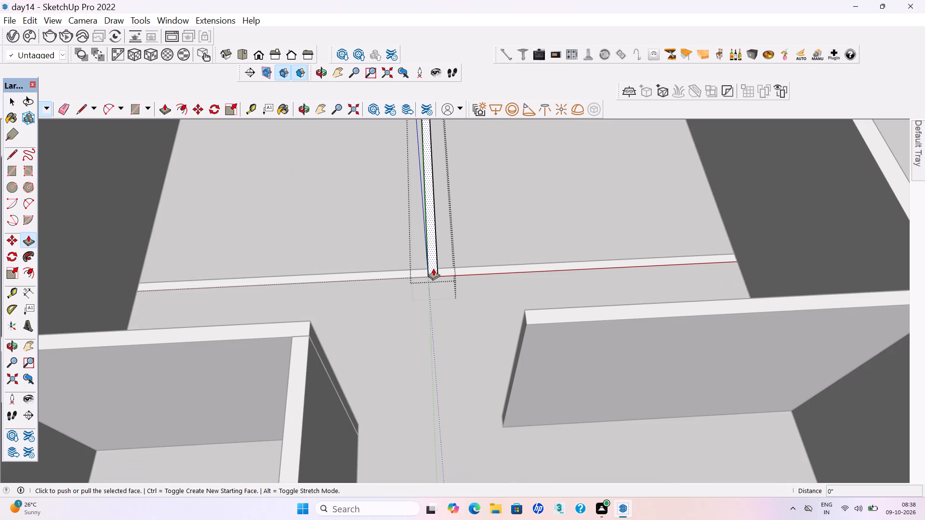
key("Return")
left_click(432, 268)
scroll(477, 276, "down", 6)
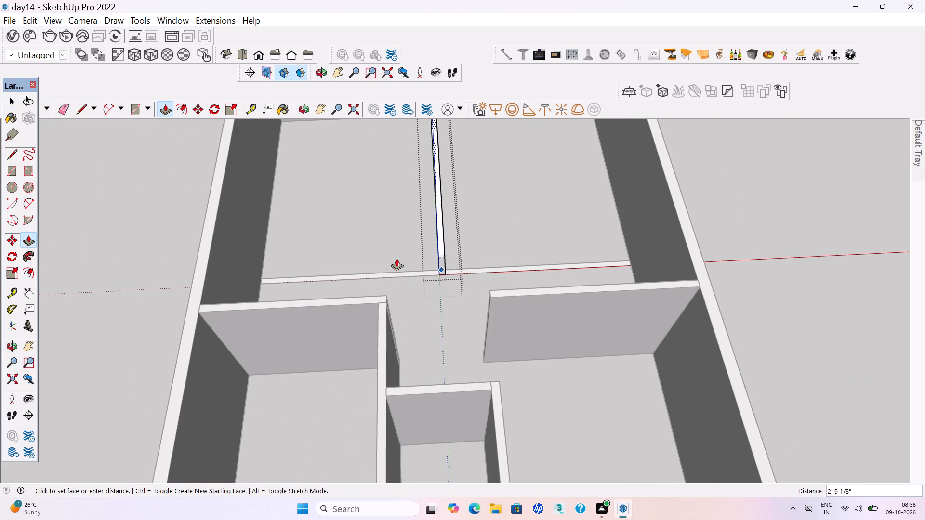
scroll(406, 267, "down", 16)
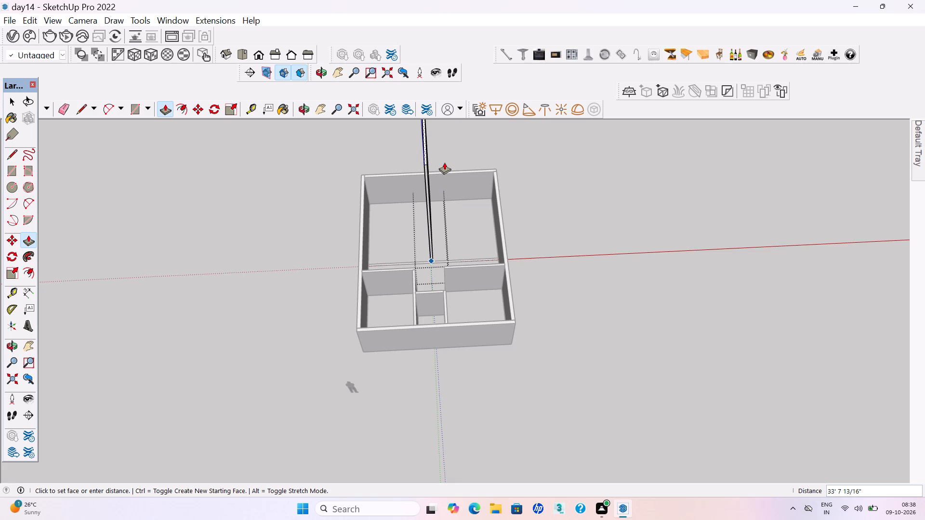
middle_click_drag(356, 162, 583, 162)
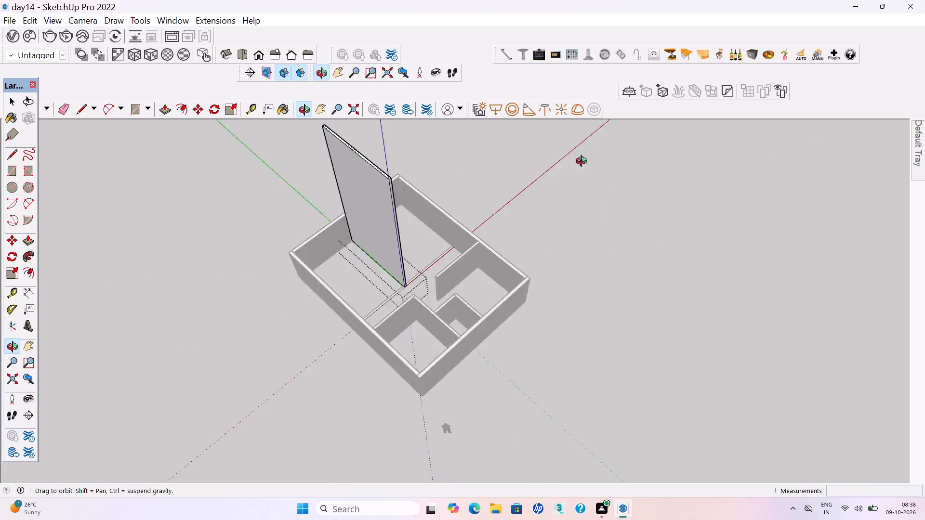
middle_click_drag(583, 162, 924, 157)
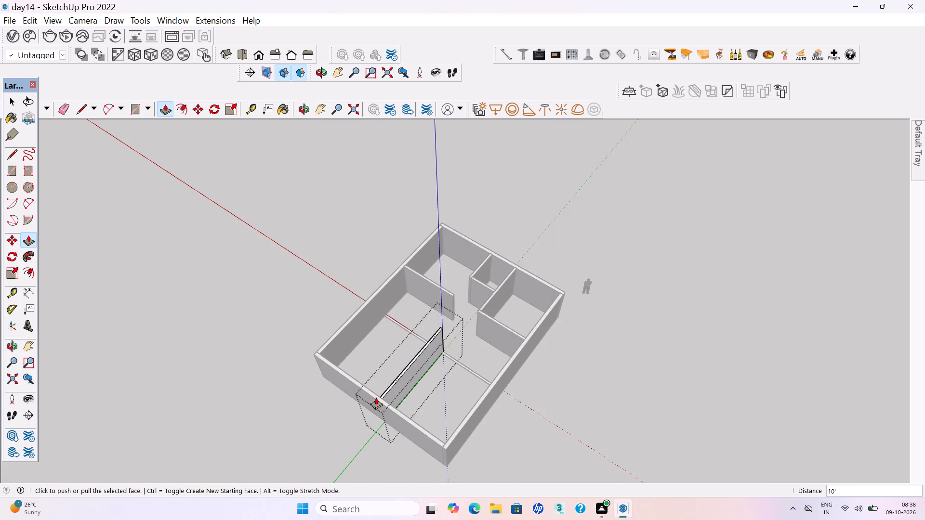
left_click(376, 397)
key("space")
left_click(284, 393)
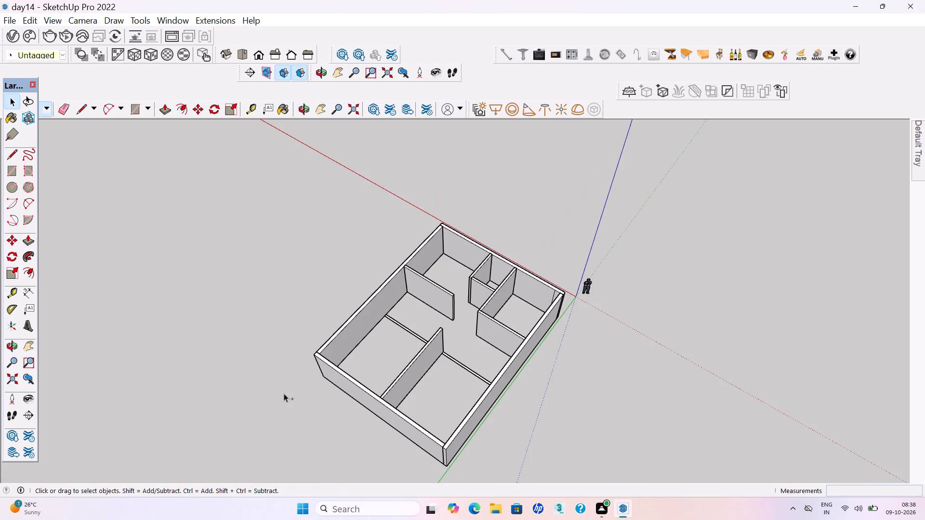
Save the day14 model with the rear dividing wall raised.
key("ctrl+s")
key("ctrl+s")
key("ctrl+s")
Push/Pull the grouped rear-room front wall on the side away from the green axis up to the dividing wall's top.
middle_click_drag(565, 423, 203, 519)
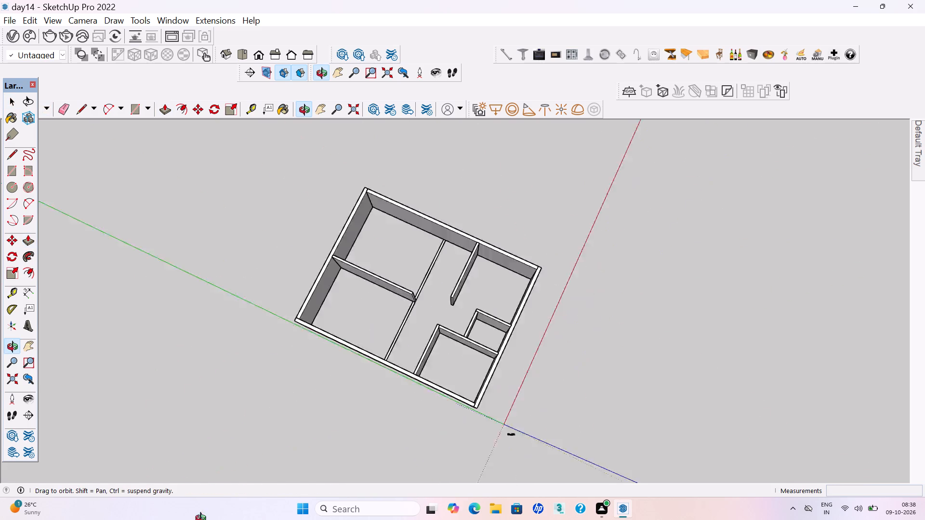
middle_click_drag(203, 519, 1, 513)
scroll(331, 265, "up", 6)
scroll(513, 253, "up", 5)
scroll(457, 257, "up", 4)
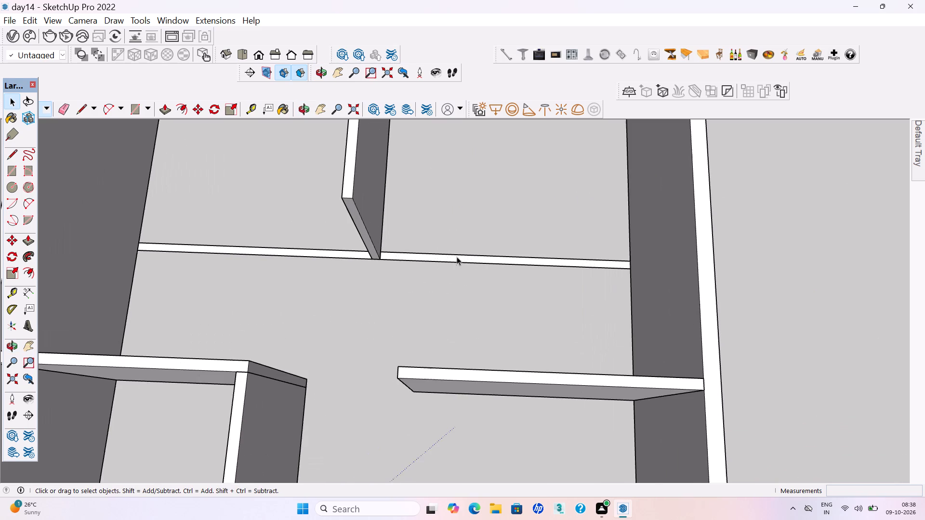
double_click(456, 261)
left_click(454, 260)
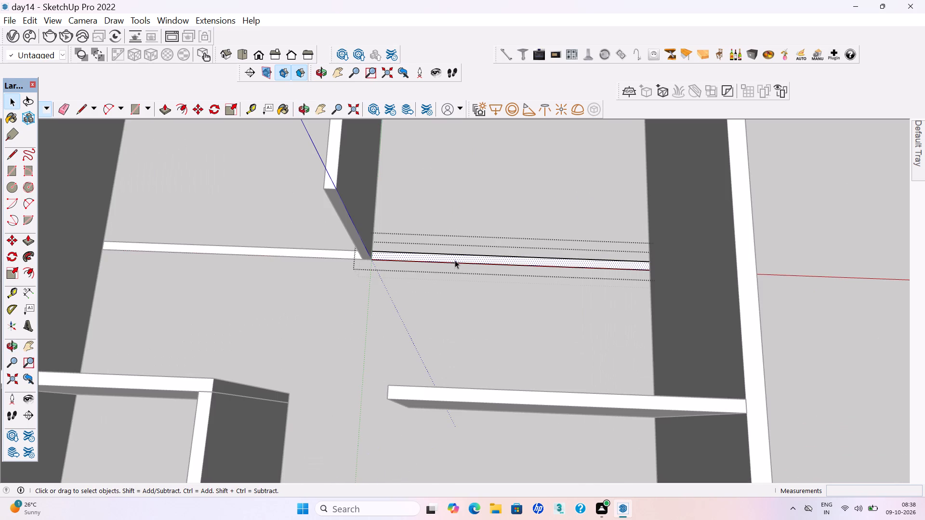
key("p")
key("Return")
left_click(457, 256)
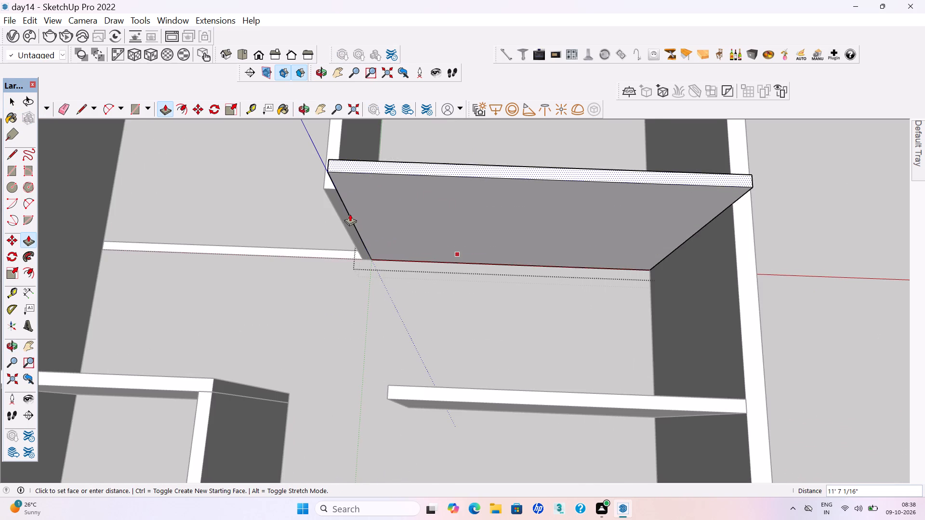
scroll(349, 211, "down", 1)
left_click(336, 193)
key("space")
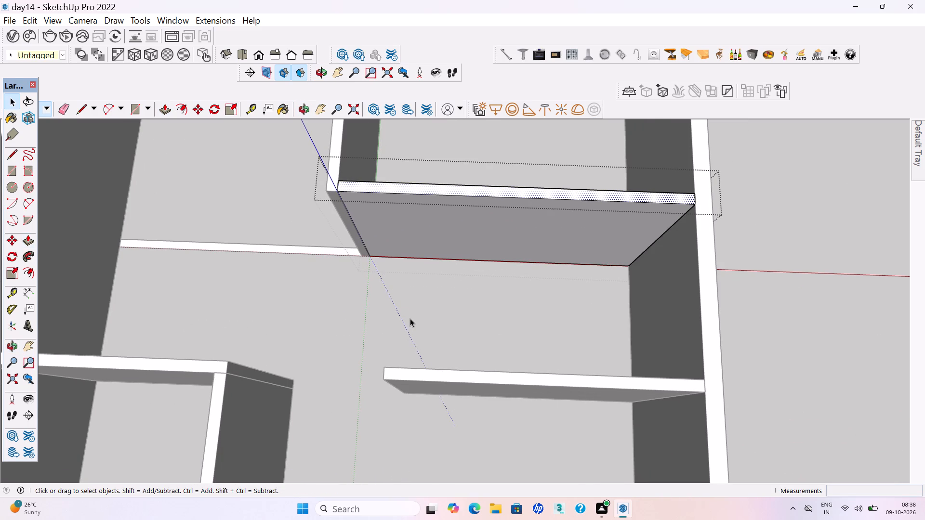
left_click(410, 318)
Save the day14 model with that rear room's front wall raised.
key("ctrl+s")
key("ctrl+s")
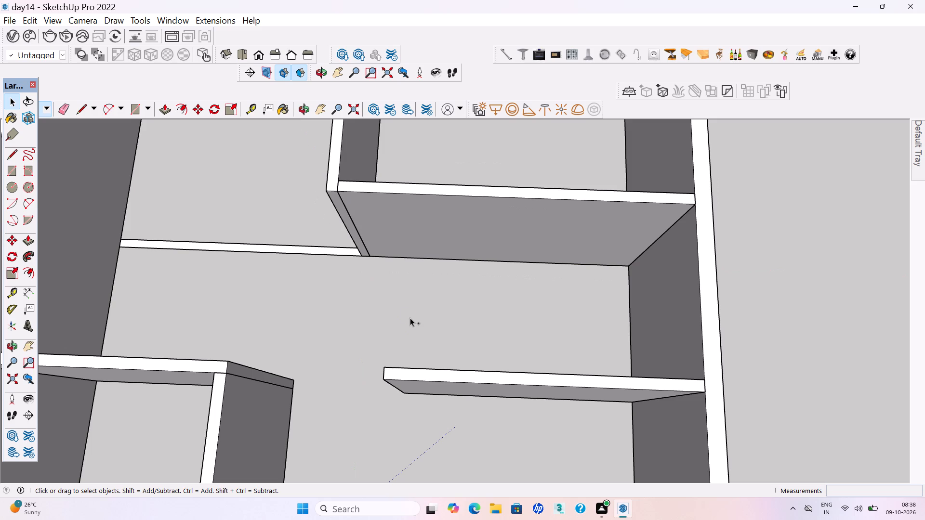
key("ctrl+s")
Push/Pull the remaining grouped front wall, between the green-axis side wall and the rear dividing wall, up to the dividing wall's top.
scroll(455, 333, "down", 4)
middle_click_drag(378, 285, 368, 247)
scroll(346, 264, "up", 4)
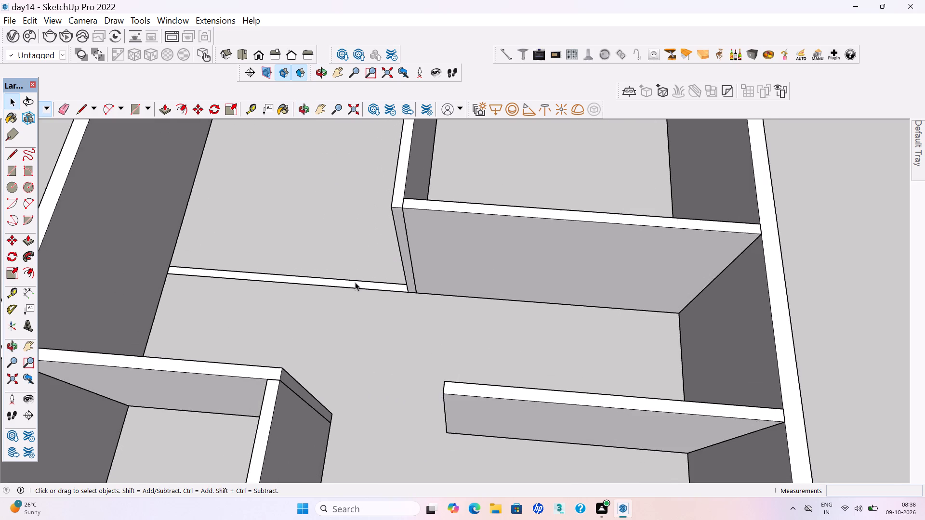
scroll(355, 282, "up", 4)
double_click(358, 286)
left_click(357, 286)
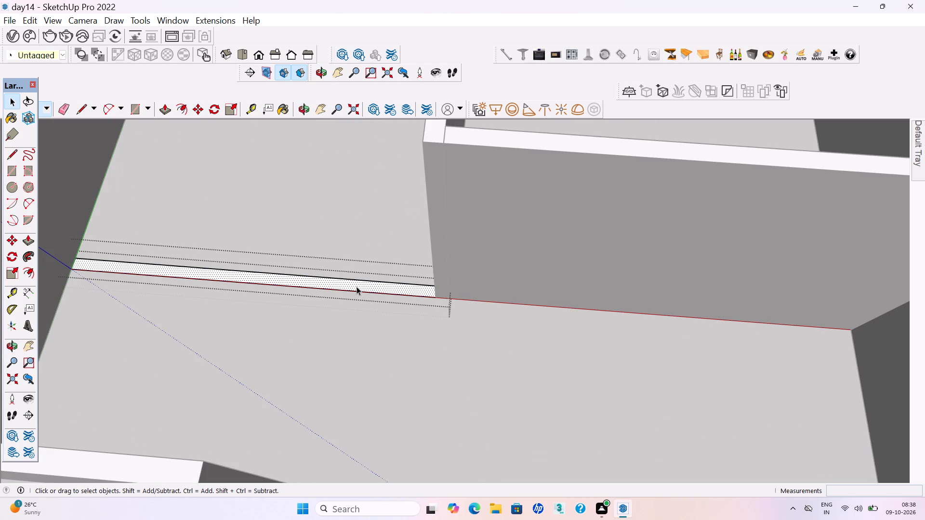
key("p")
key("Return")
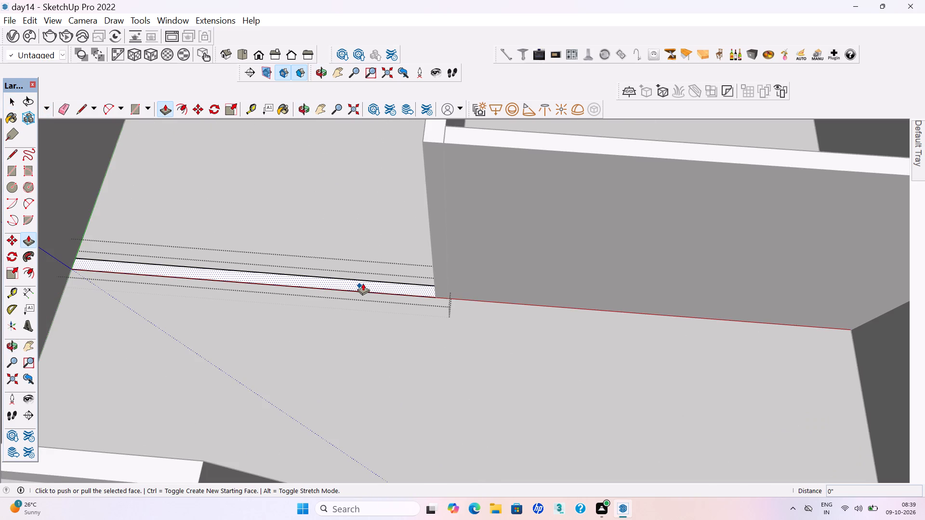
left_click(363, 283)
scroll(480, 264, "down", 6)
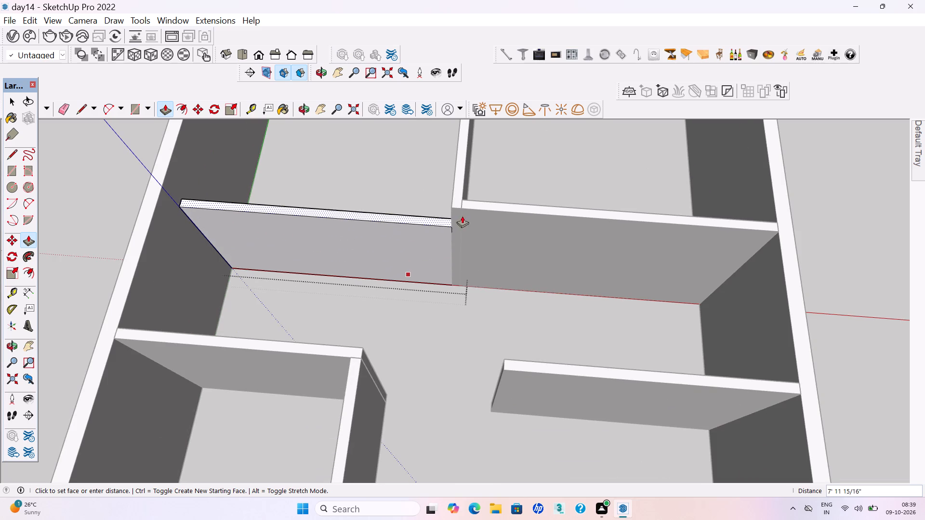
left_click(453, 203)
key("space")
left_click(507, 331)
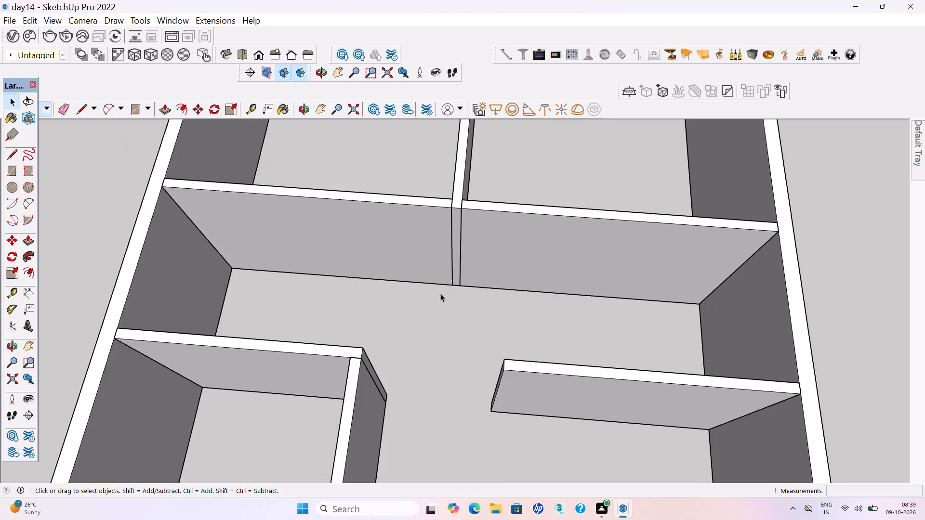
Save the day14 model with the last rear-room front wall raised.
middle_click_drag(423, 259, 460, 231)
middle_click(407, 290)
middle_click(404, 292)
key("ctrl+s")
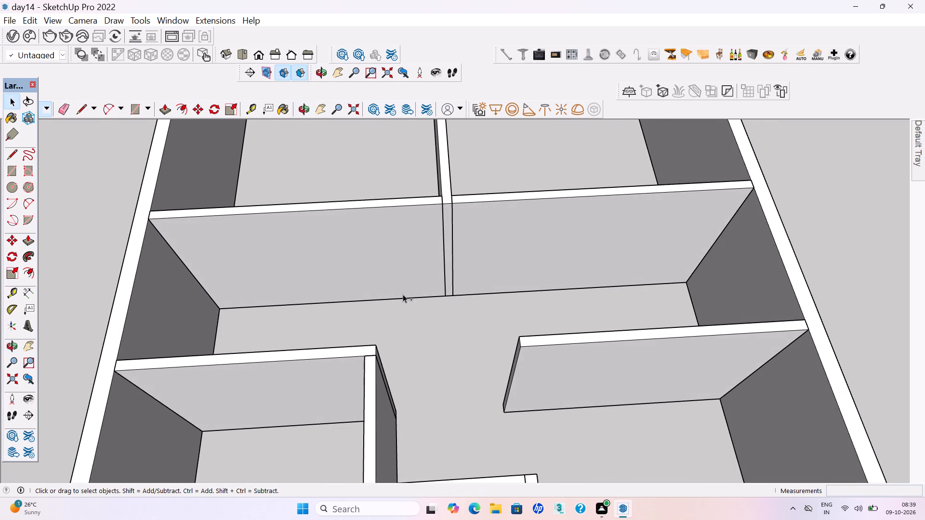
key("ctrl+s")
key("ctrl+s")
Examine the raised walls and room layout from several sides, checking the rear and corner rooms.
scroll(462, 345, "down", 9)
middle_click_drag(449, 354, 447, 312)
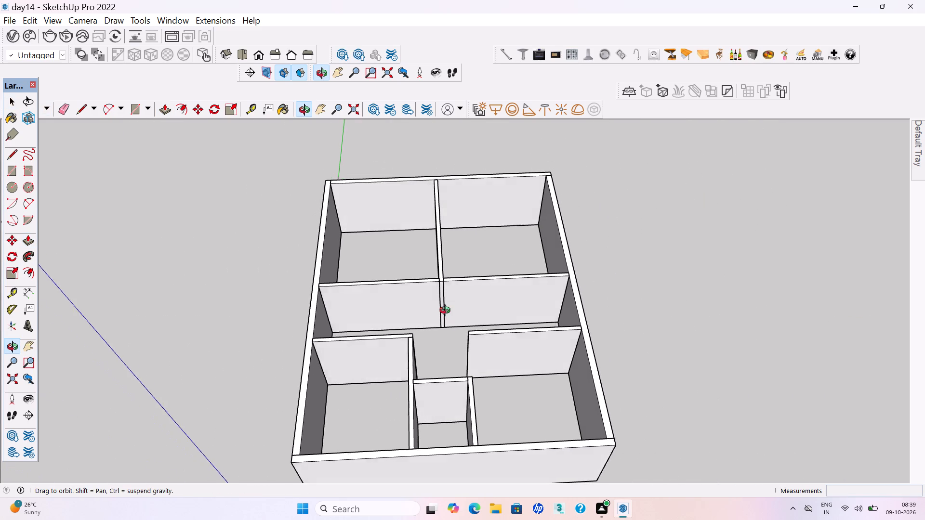
middle_click_drag(447, 312, 447, 308)
left_click(694, 293)
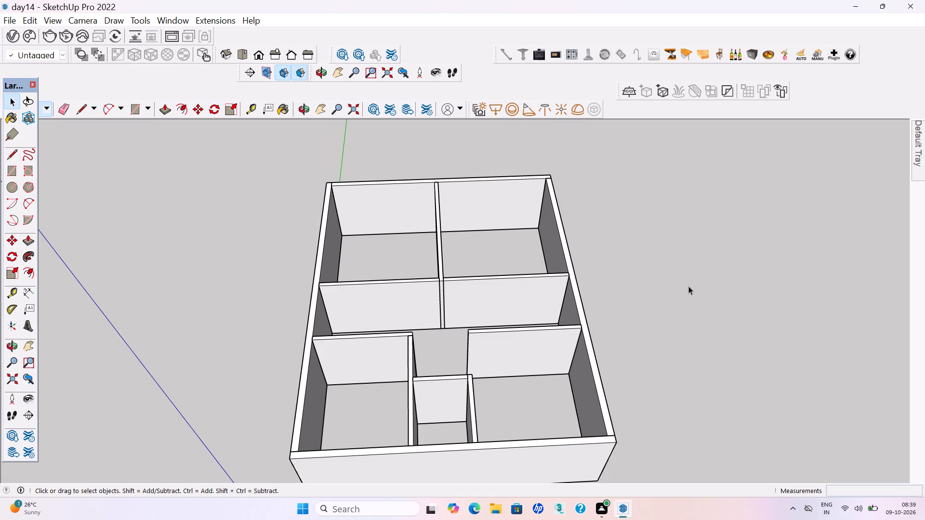
scroll(628, 271, "down", 1)
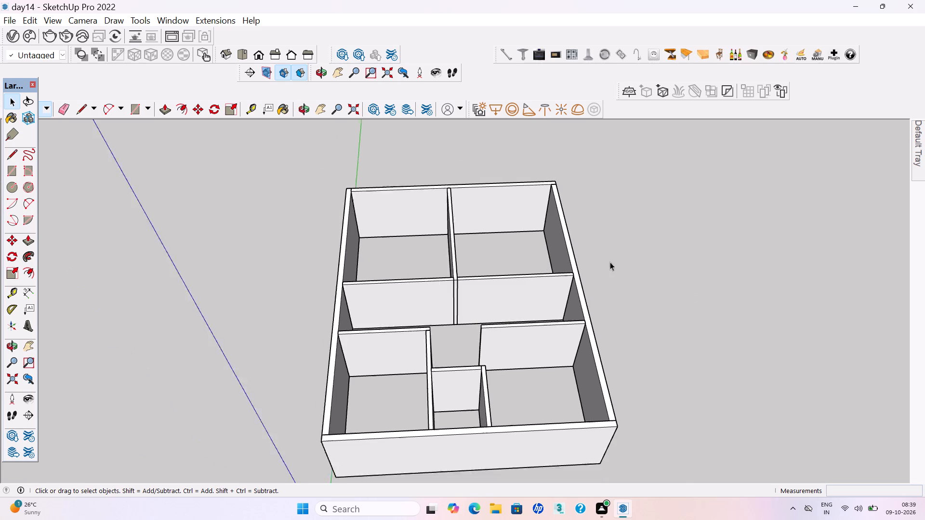
scroll(610, 262, "down", 5)
middle_click_drag(617, 291, 302, 305)
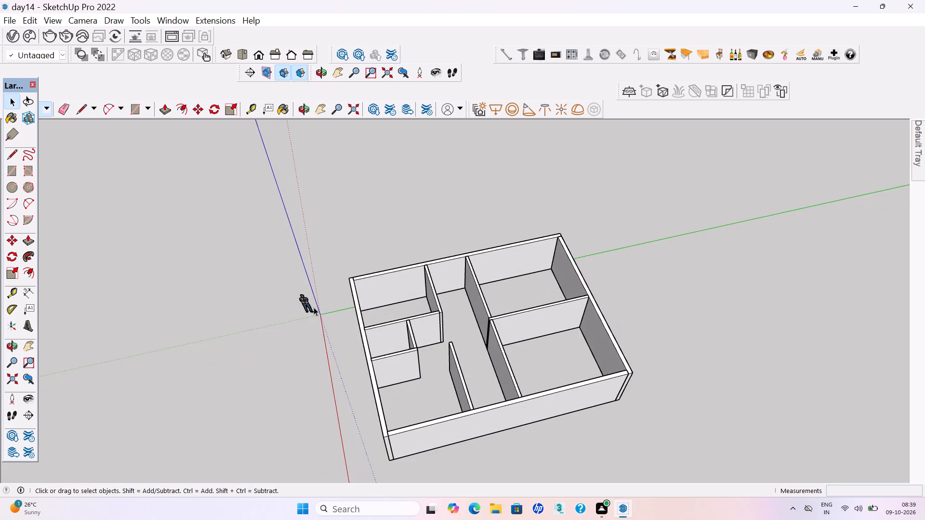
scroll(371, 266, "down", 4)
middle_click_drag(494, 388, 608, 397)
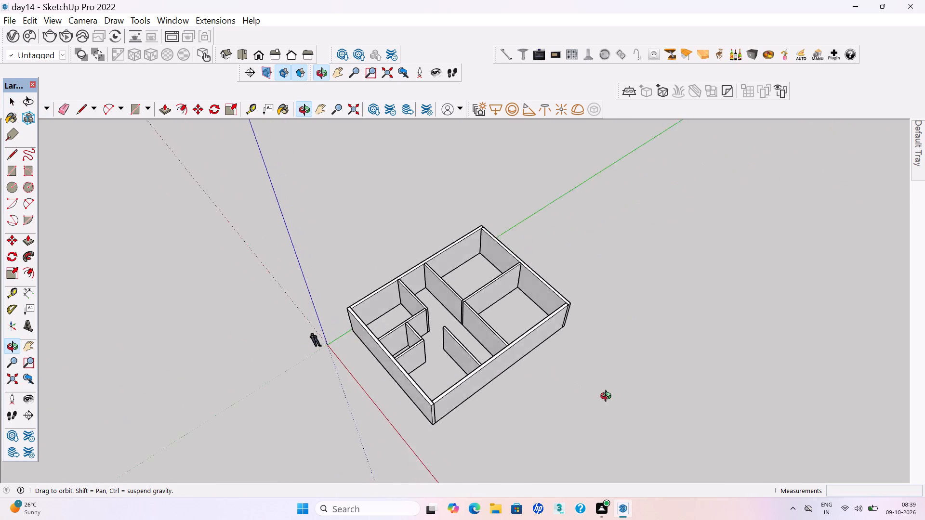
middle_click_drag(608, 397, 614, 401)
middle_click_drag(530, 379, 348, 330)
scroll(453, 376, "up", 4)
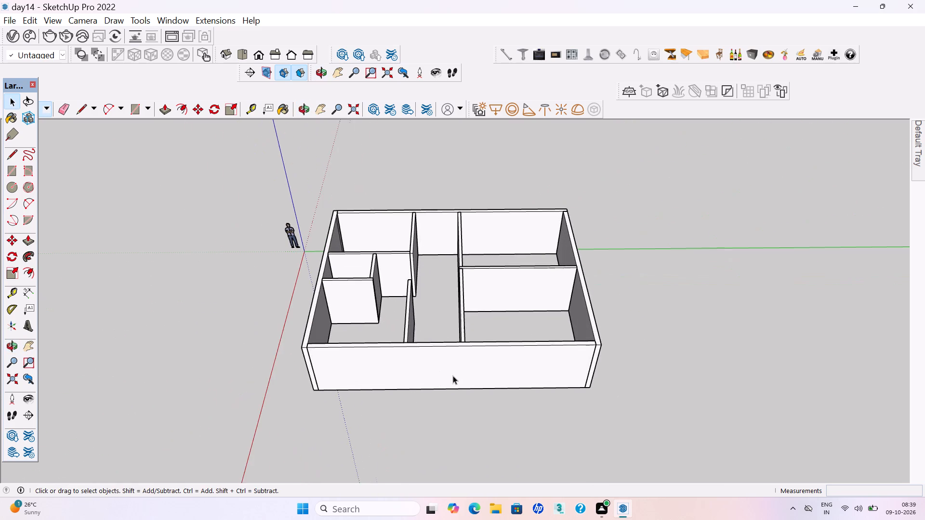
scroll(448, 372, "up", 1)
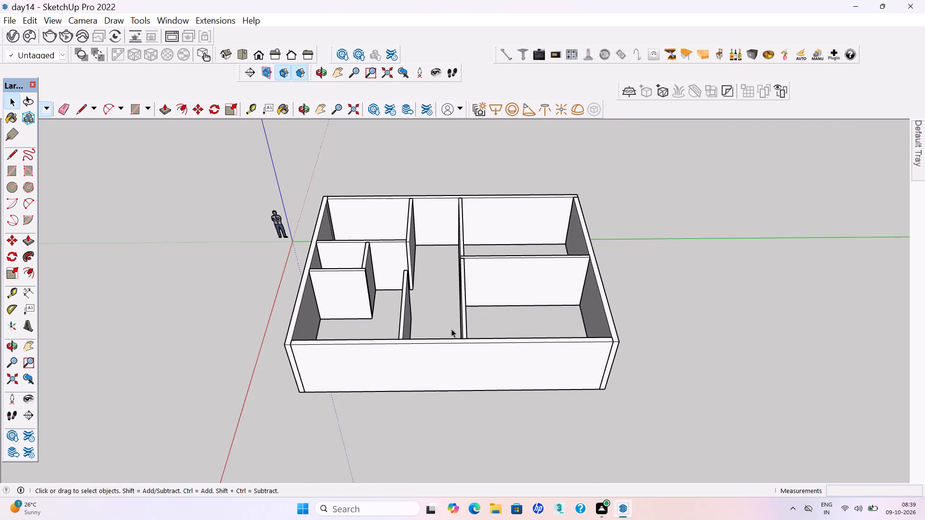
Delete the grouped rear-room front wall on the side away from the green axis.
middle_click_drag(454, 297, 819, 331)
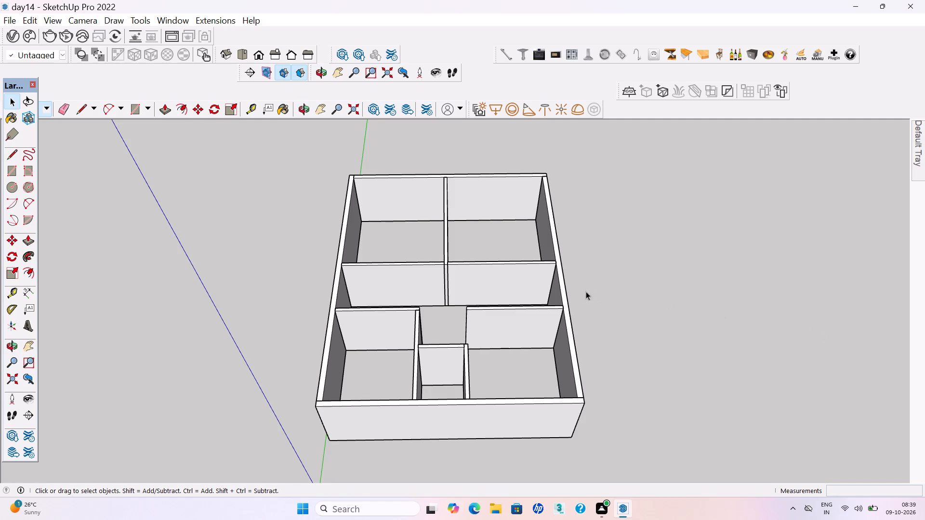
left_click(518, 276)
key("Delete")
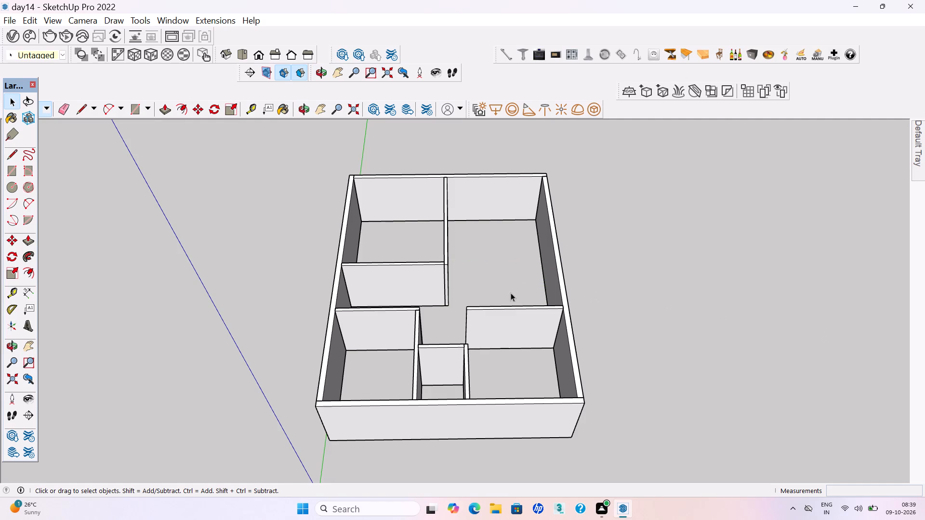
Place two vertical guides about 6' 2" apart on the rear outer wall, near its end away from the green axis.
middle_click_drag(489, 298, 325, 374)
middle_click_drag(648, 329, 567, 293)
scroll(404, 244, "down", 3)
middle_click_drag(654, 294, 421, 267)
middle_click_drag(643, 357, 520, 324)
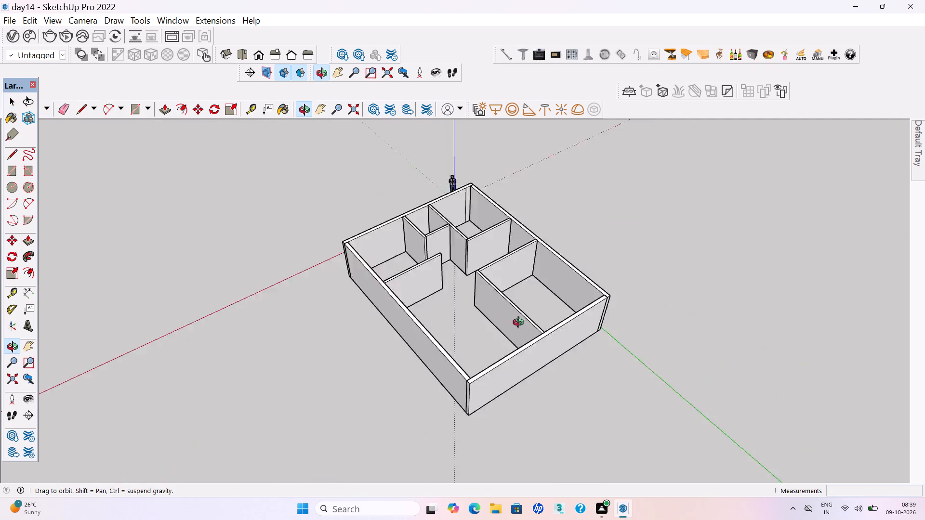
middle_click_drag(520, 324, 465, 297)
middle_click_drag(554, 423, 488, 403)
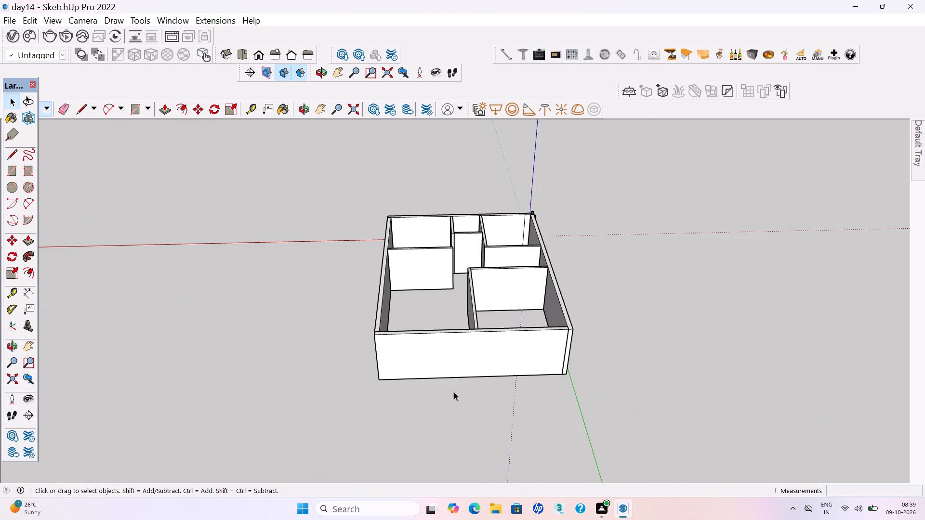
scroll(455, 387, "up", 3)
middle_click_drag(471, 367, 485, 348)
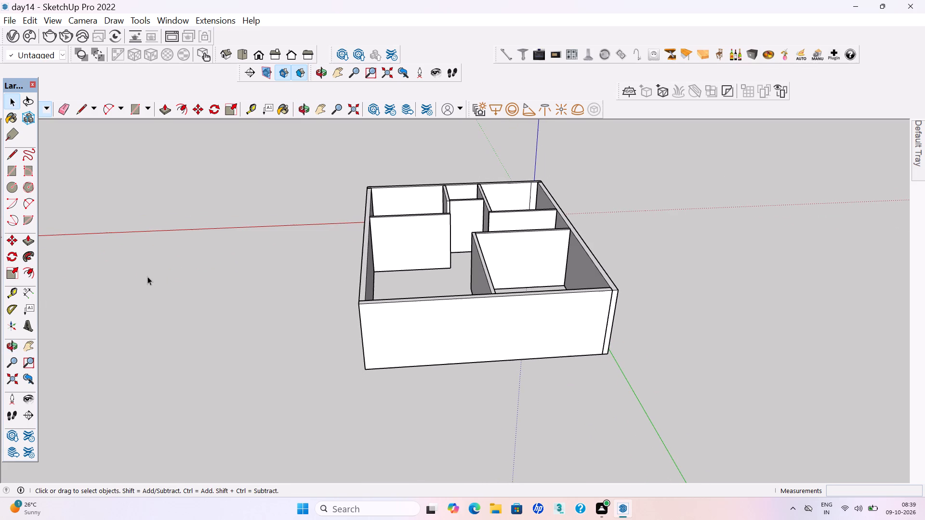
key("t")
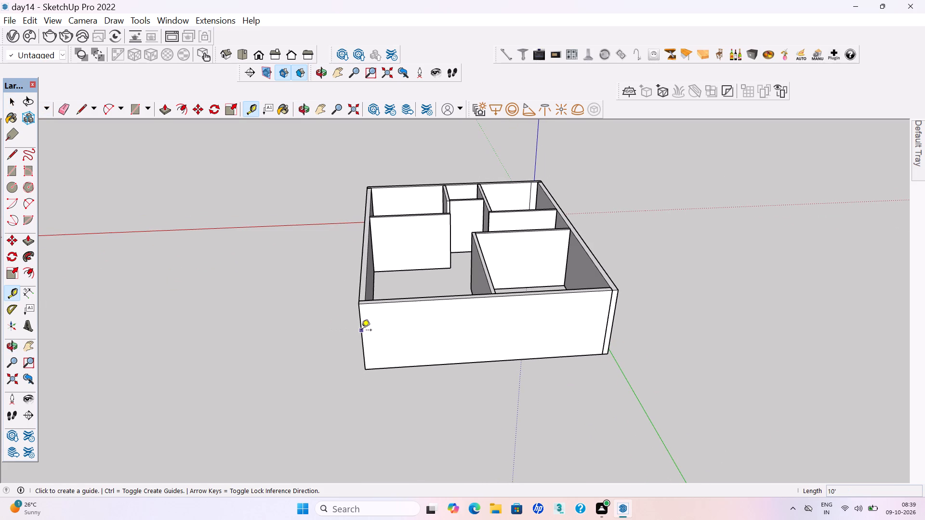
left_click(361, 331)
left_click(388, 327)
left_click(389, 323)
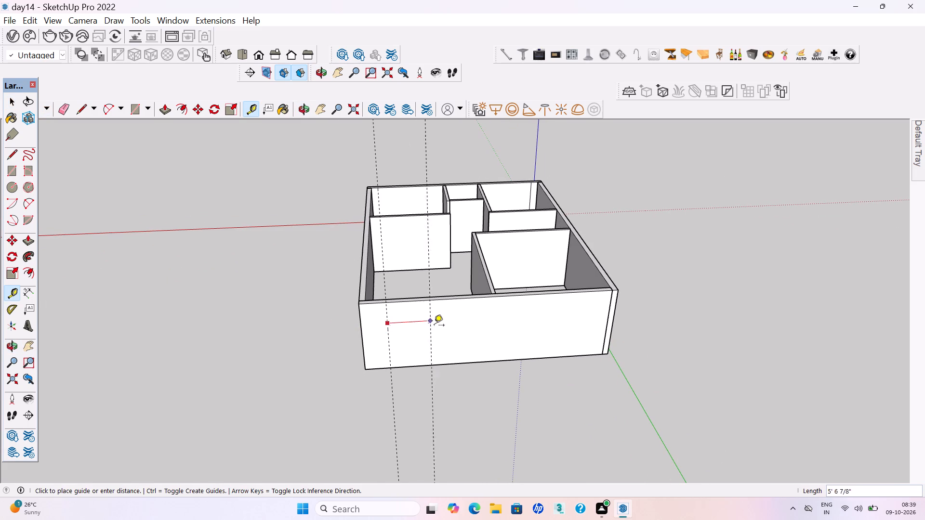
left_click(437, 326)
Place a horizontal guide 7' above the base edge of the rear outer wall.
left_click(409, 366)
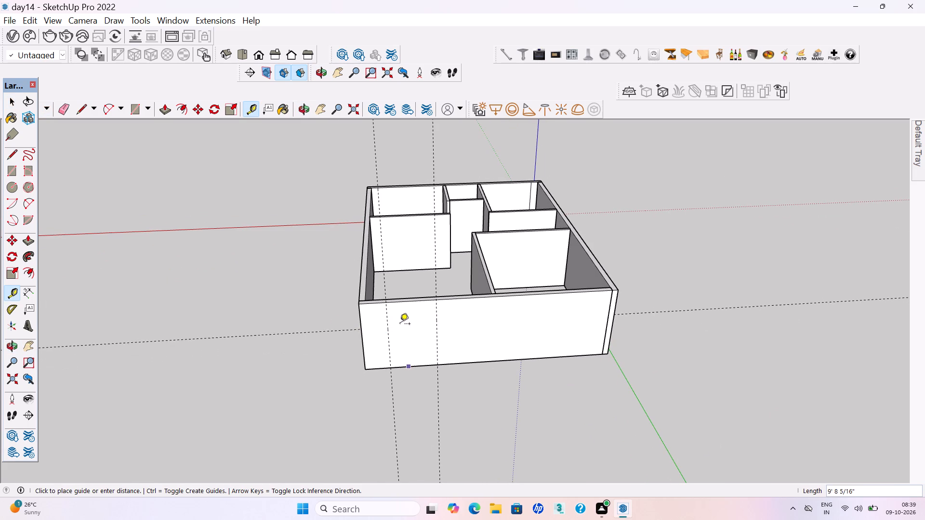
type("7'")
key("Return")
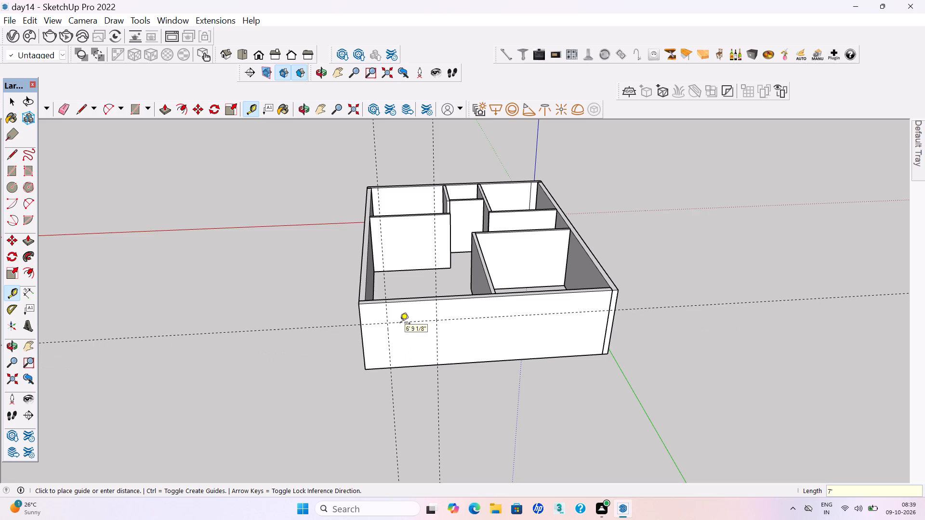
key("space")
Cut a doorway 7' high and about 6' 2" wide through the grouped 9" rear outer wall, following the guides.
double_click(412, 335)
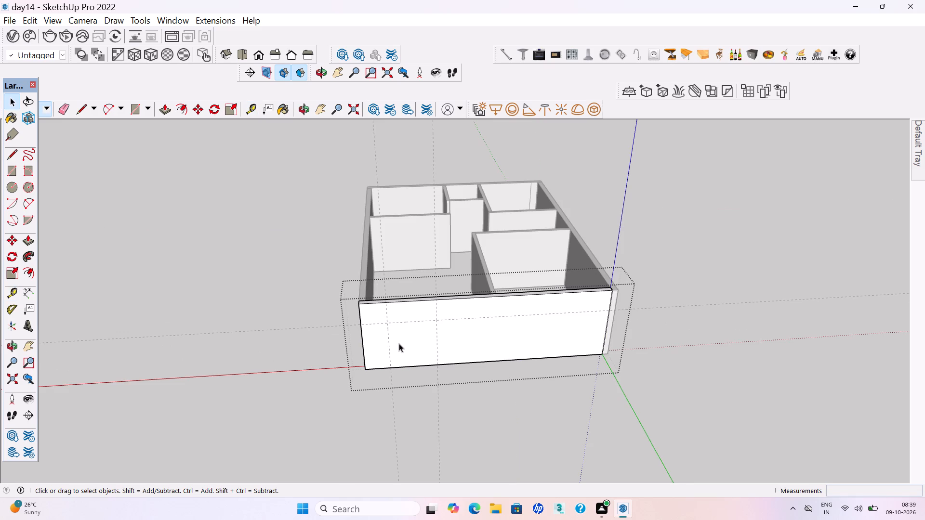
left_click(399, 343)
key("r")
left_click(387, 323)
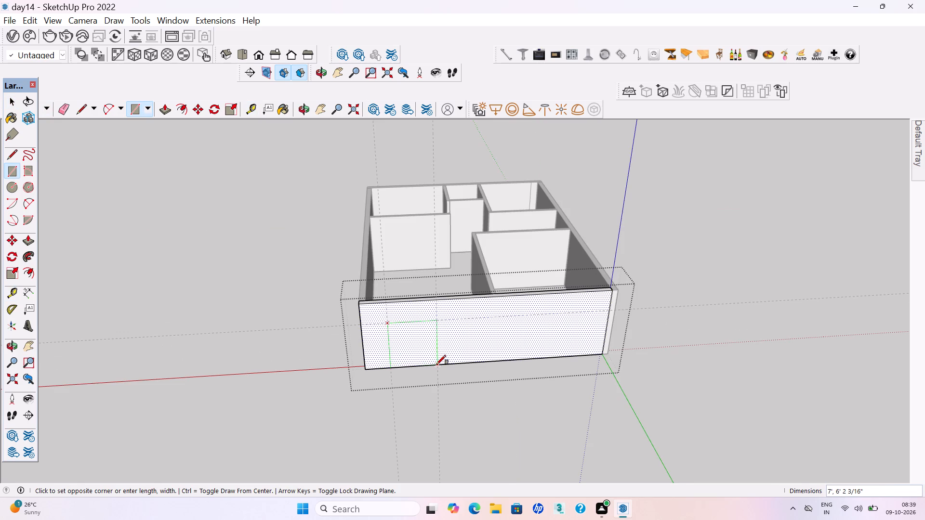
left_click(436, 364)
key("p")
left_click(430, 361)
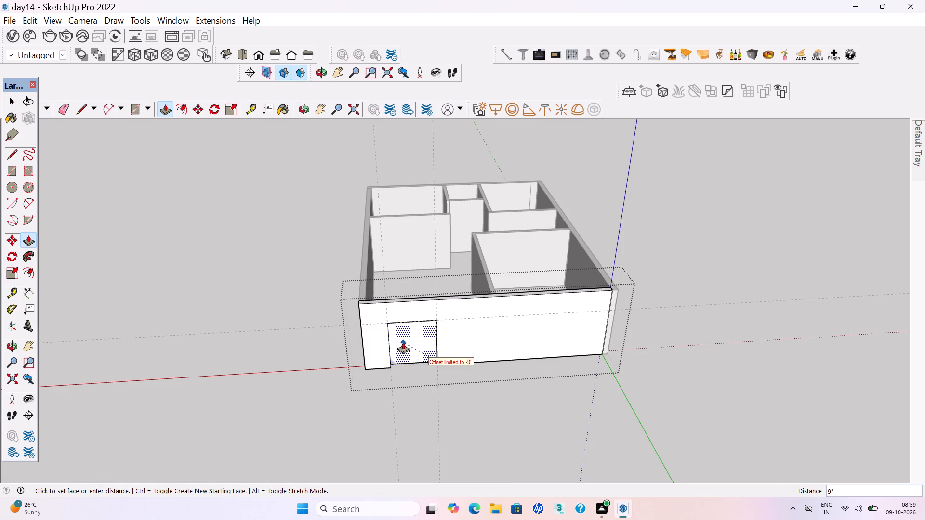
left_click(402, 342)
key("space")
left_click(408, 412)
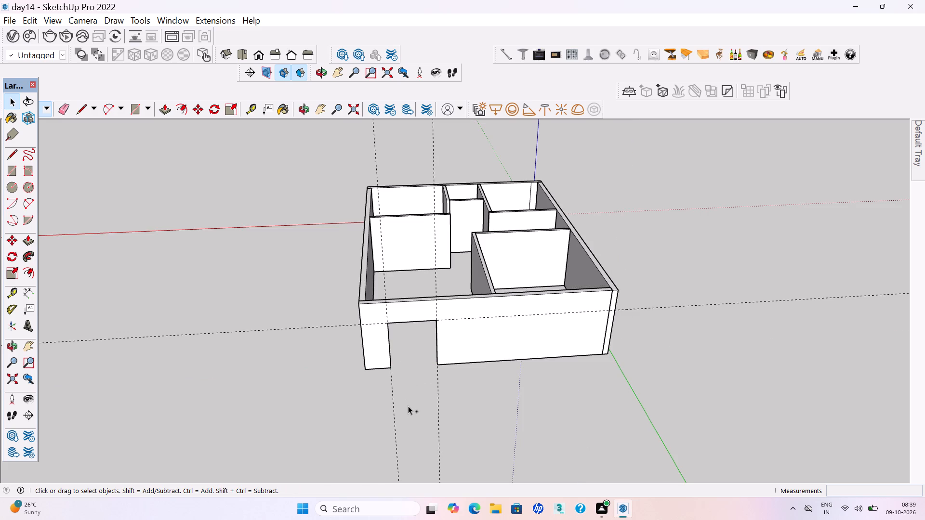
Save the day14 model with the rear wall doorway cut.
key("ctrl+s")
key("ctrl+s")
key("ctrl+s")
Delete the two vertical guides and the horizontal guide around the rear doorway.
scroll(395, 395, "down", 1)
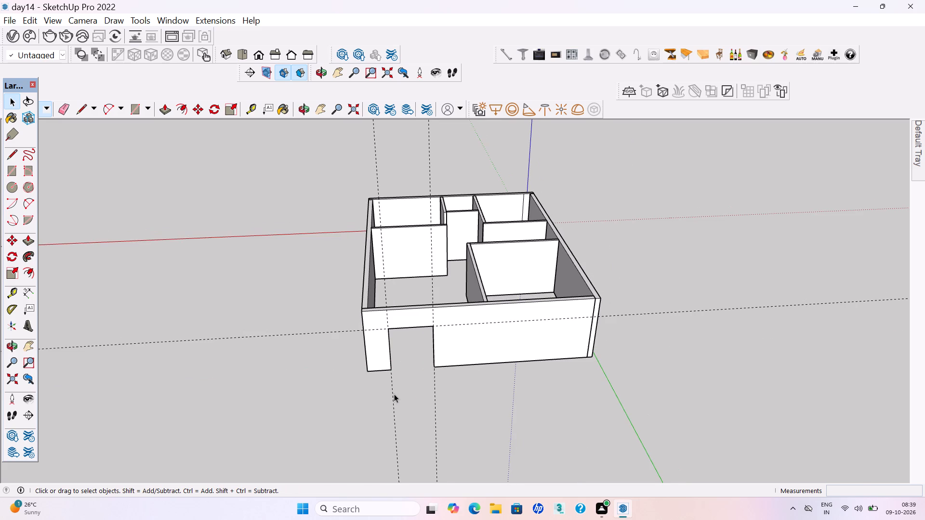
middle_click_drag(387, 373, 385, 437)
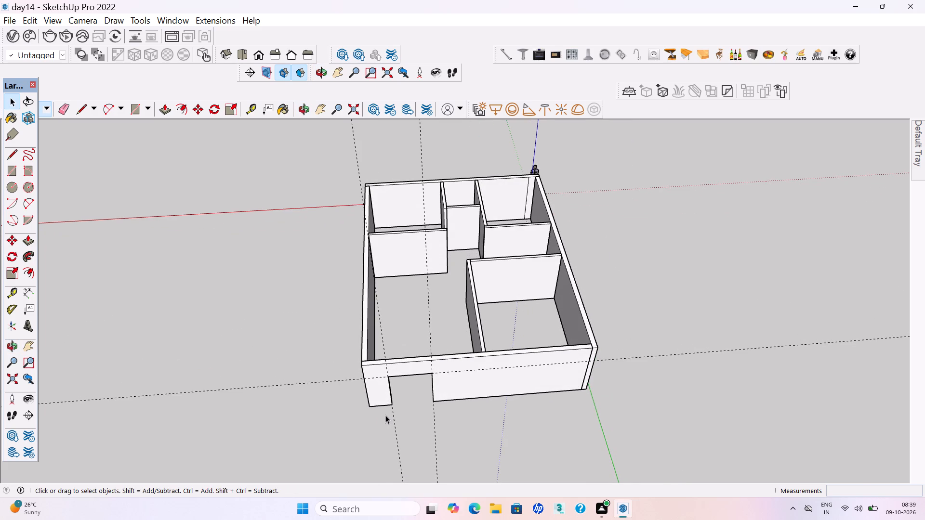
scroll(386, 411, "down", 5)
middle_click_drag(410, 411, 399, 332)
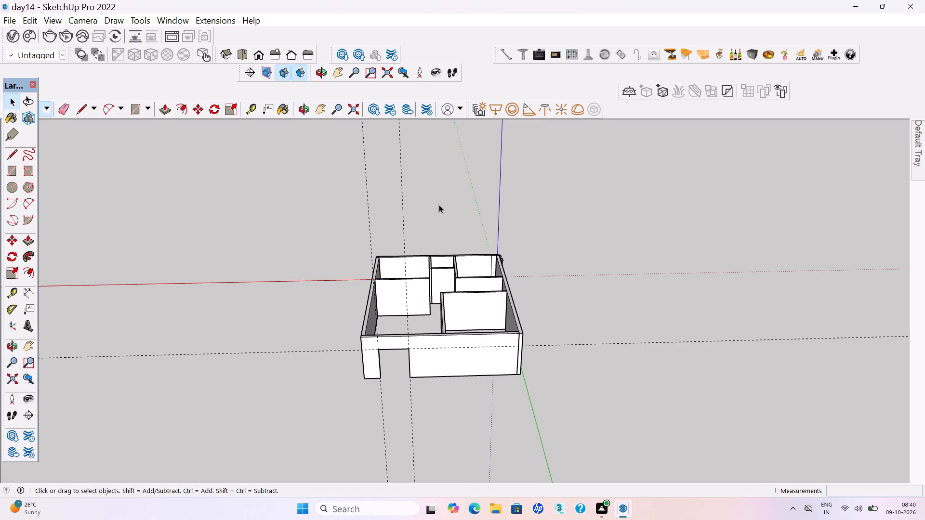
left_click_drag(436, 202, 362, 158)
key("Delete")
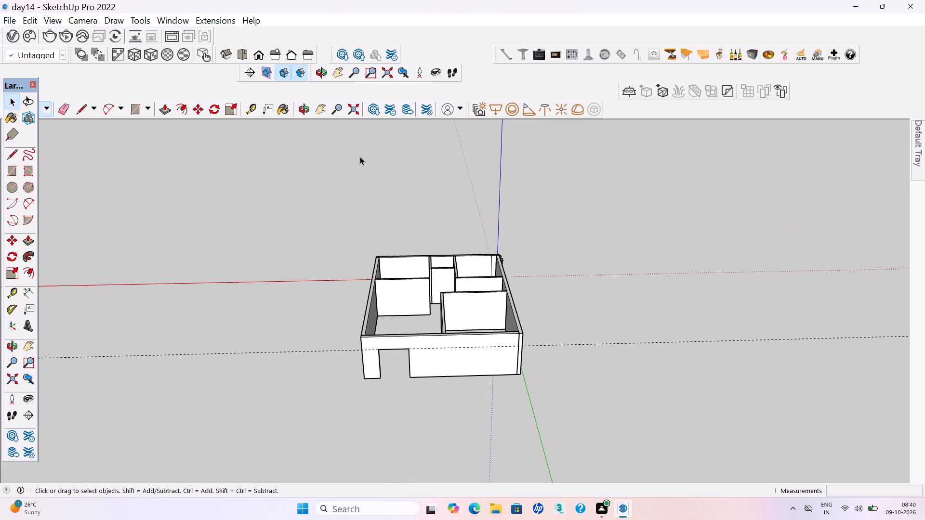
left_click_drag(639, 379, 619, 328)
key("Delete")
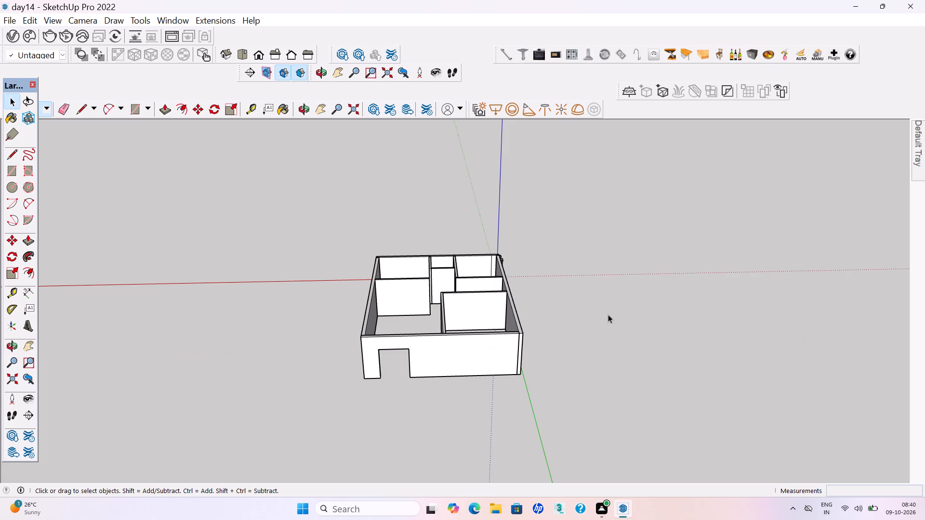
Place two vertical guides 3' apart on the inner partition of the corner room nearest the origin, near the red-axis outer wall.
scroll(602, 322, "down", 2)
middle_click_drag(501, 319, 501, 402)
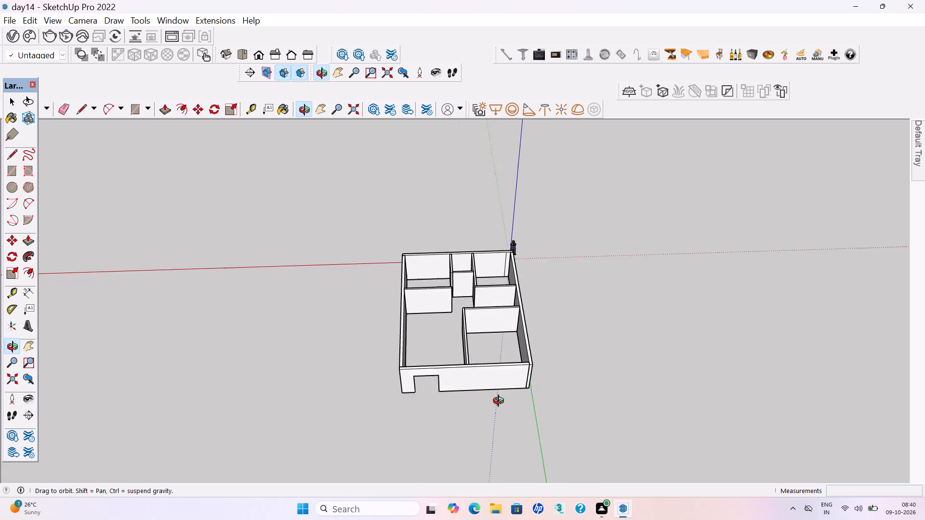
middle_click_drag(501, 402, 502, 427)
scroll(431, 244, "up", 7)
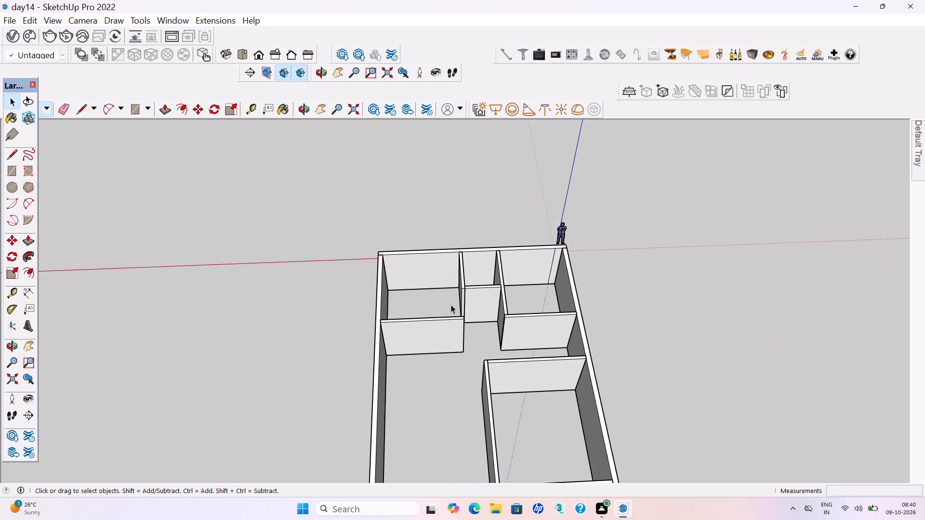
middle_click_drag(451, 327, 434, 392)
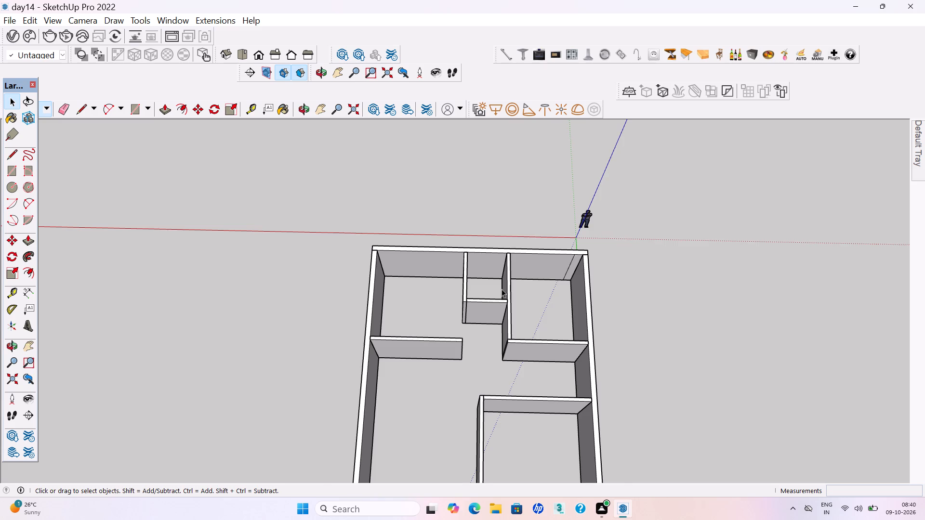
scroll(510, 274, "up", 2)
middle_click_drag(558, 302, 276, 249)
middle_click_drag(519, 329, 483, 321)
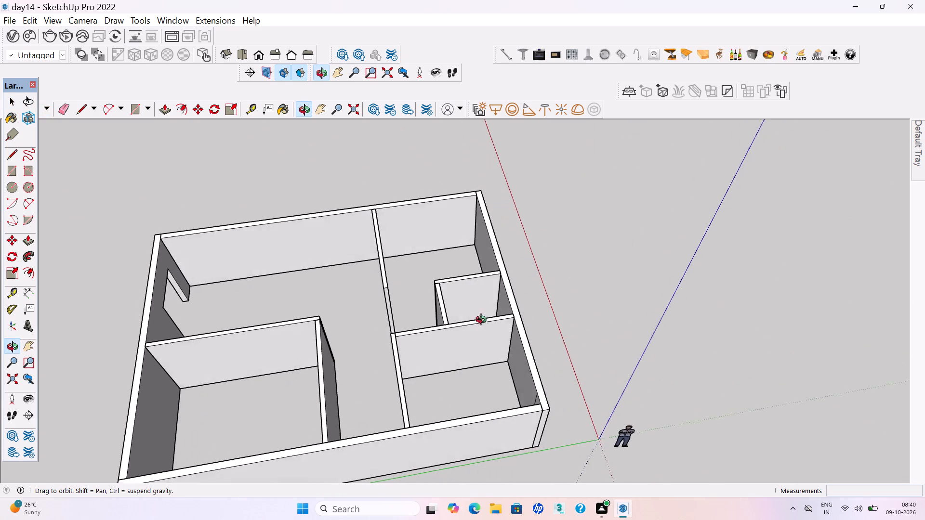
middle_click_drag(483, 321, 443, 306)
scroll(462, 361, "up", 2)
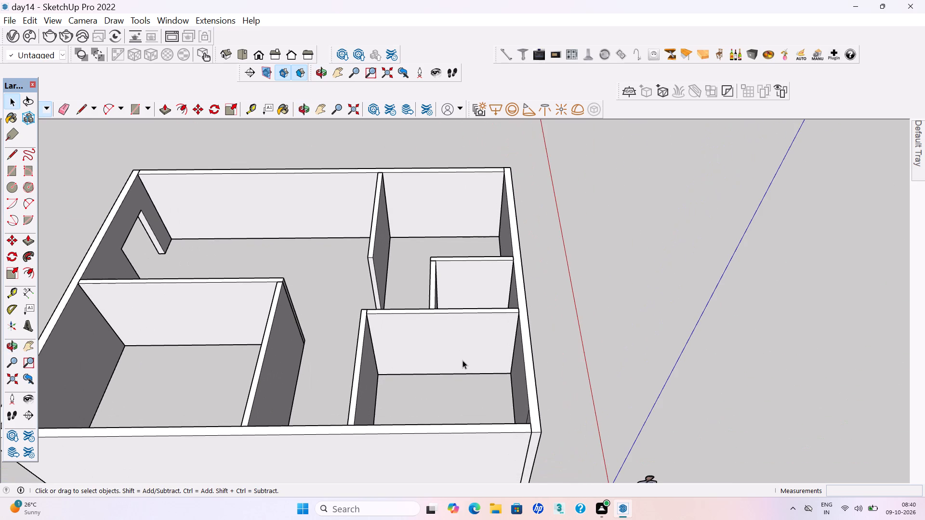
key("t")
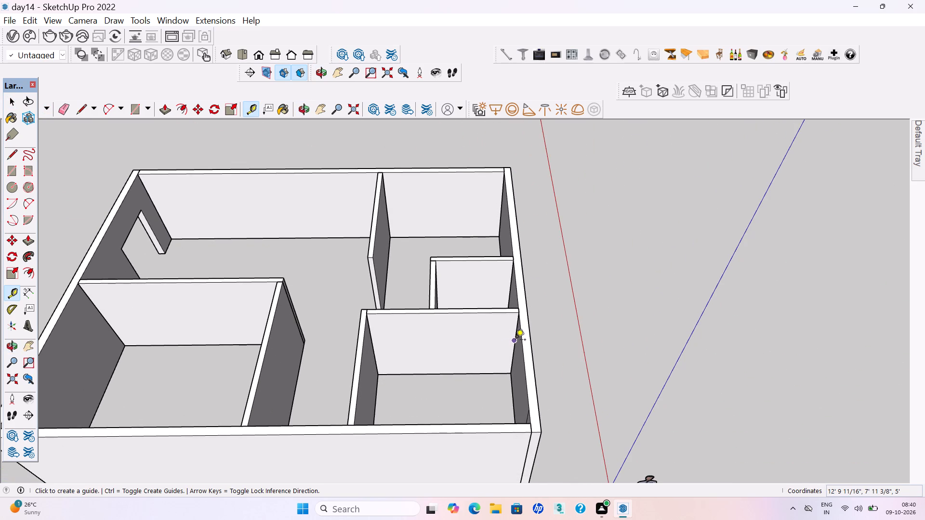
left_click(515, 340)
left_click(500, 335)
left_click(500, 334)
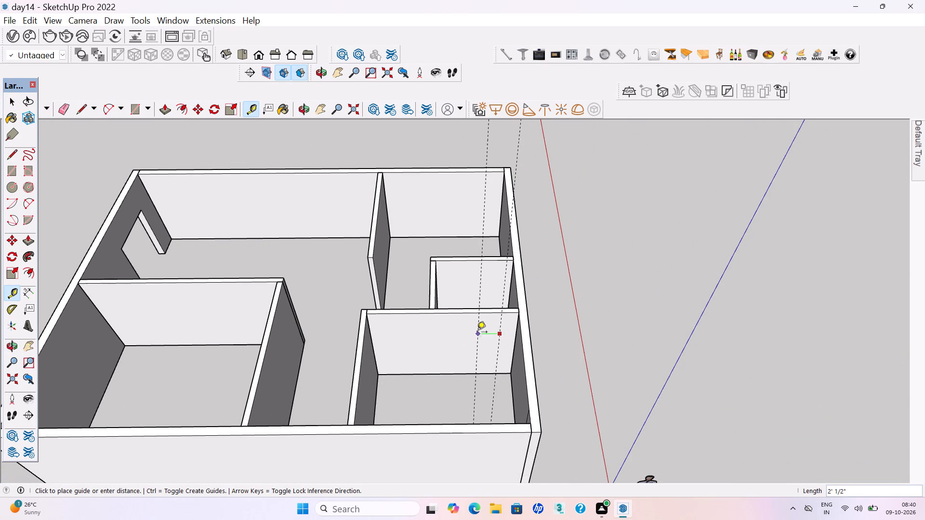
type("3'")
key("Return")
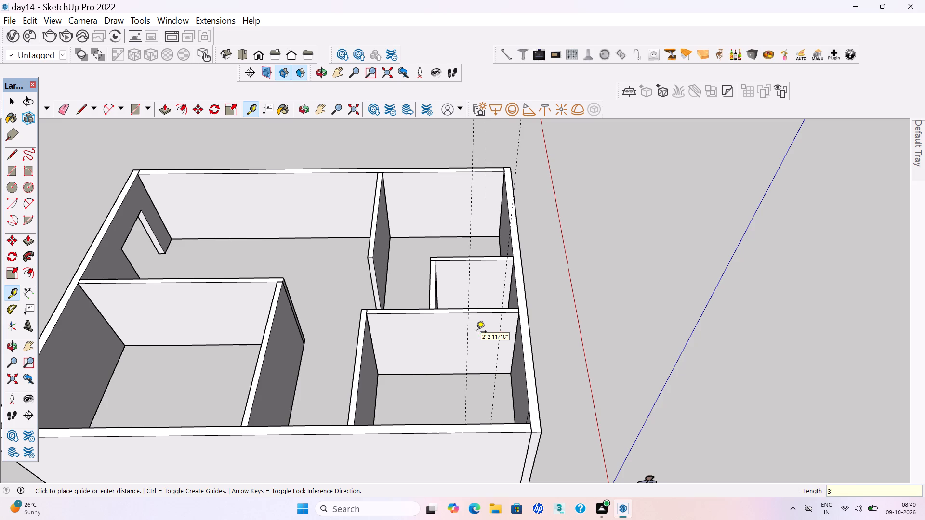
Place a horizontal guide 7' above the floor on the corner room's inner partition, crossing the two vertical guides.
left_click(482, 375)
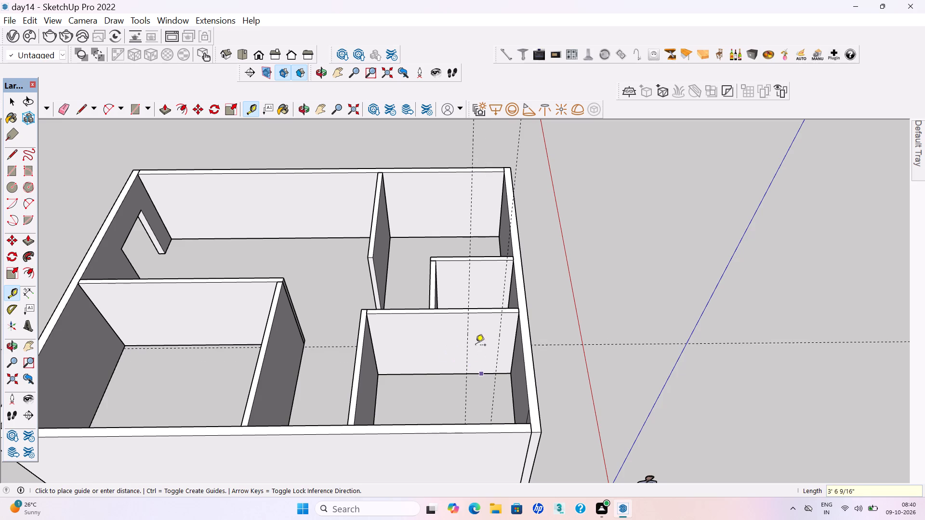
type("7'")
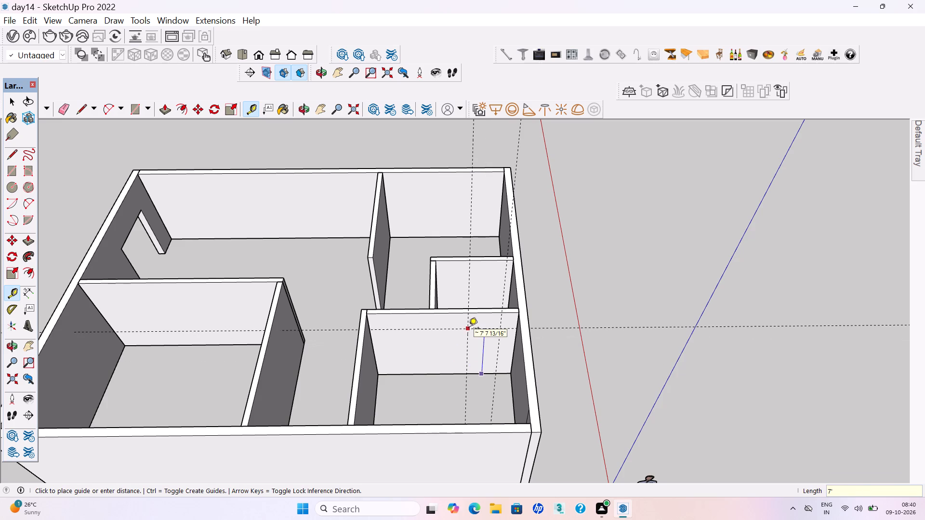
key("Return")
key("space")
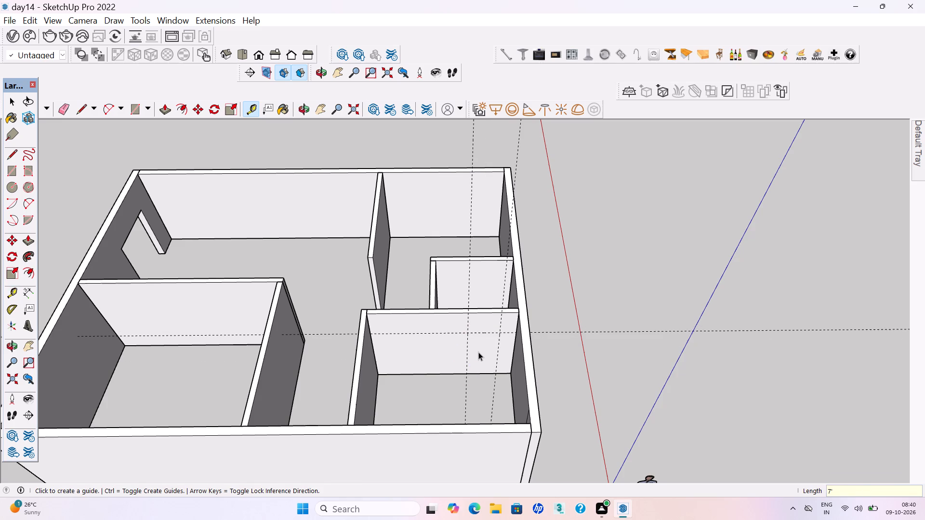
Cut a doorway 7' high and about 3' wide through the grouped partition of the corner room, following the guides.
double_click(478, 352)
left_click(472, 352)
key("r")
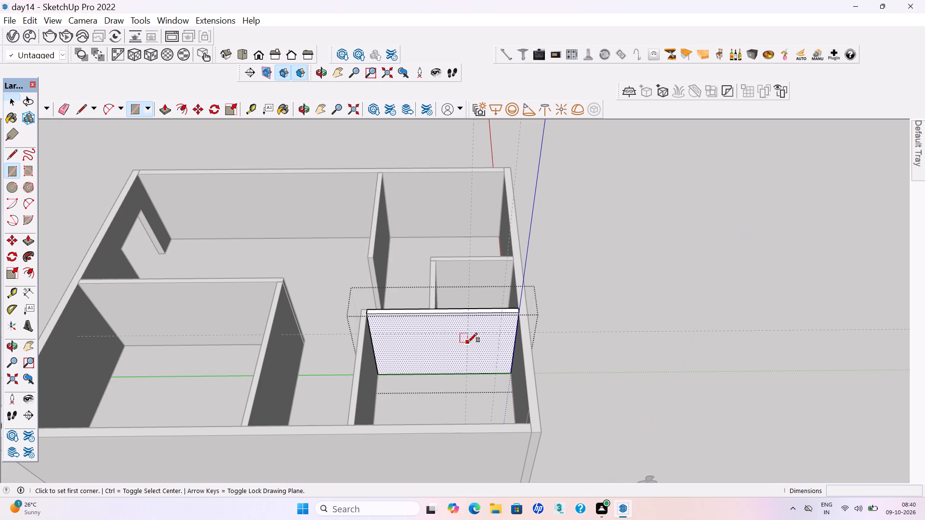
scroll(479, 351, "up", 7)
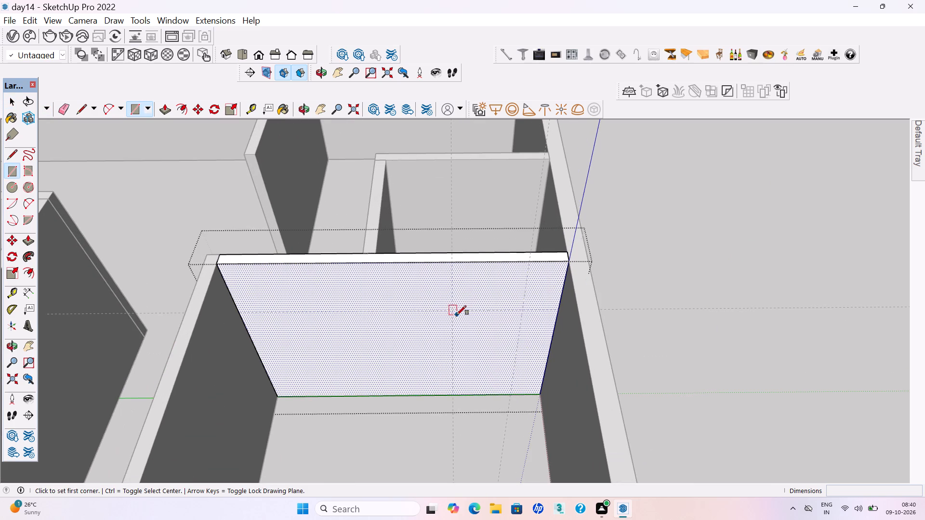
left_click(454, 312)
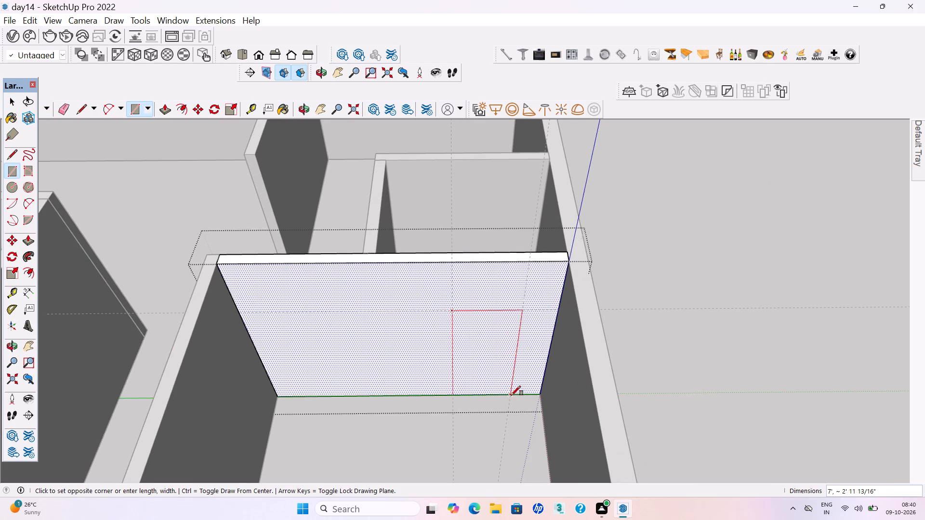
left_click(511, 394)
middle_click_drag(499, 374, 480, 339)
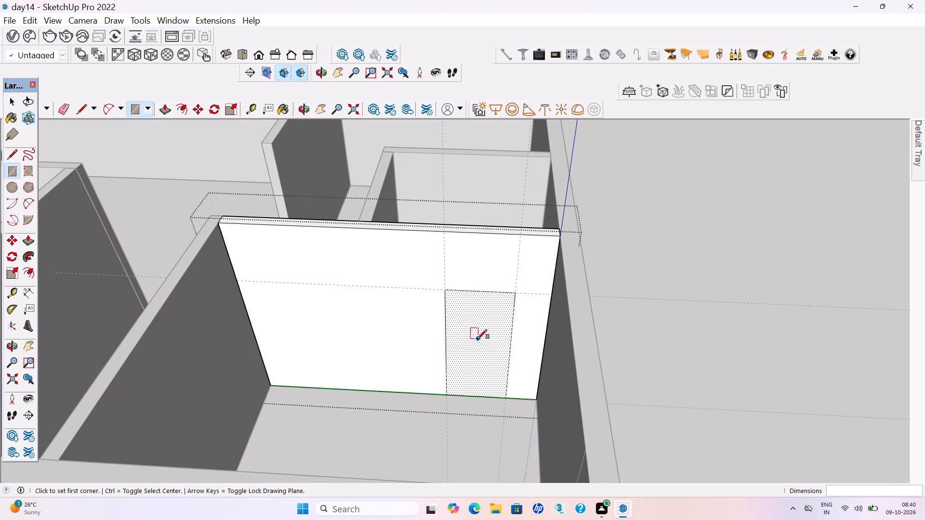
key("p")
left_click(484, 382)
left_click(456, 348)
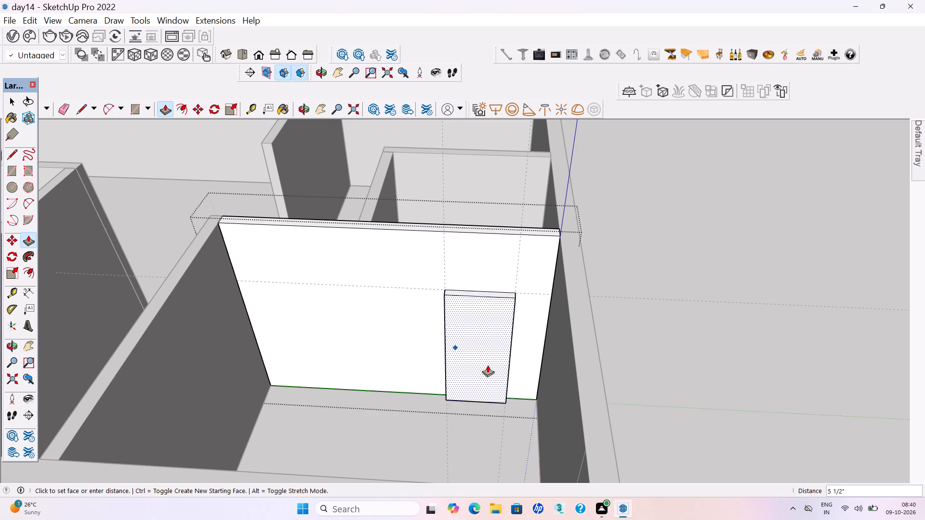
left_click(460, 309)
key("space")
left_click(696, 373)
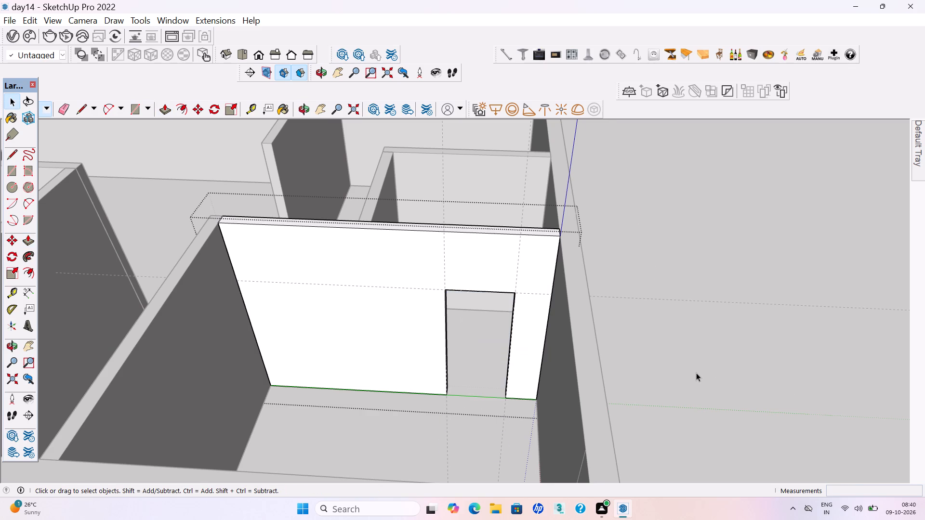
Save the day14 model with the corner room's doorway cut.
key("ctrl+s")
key("ctrl+s")
key("ctrl+s")
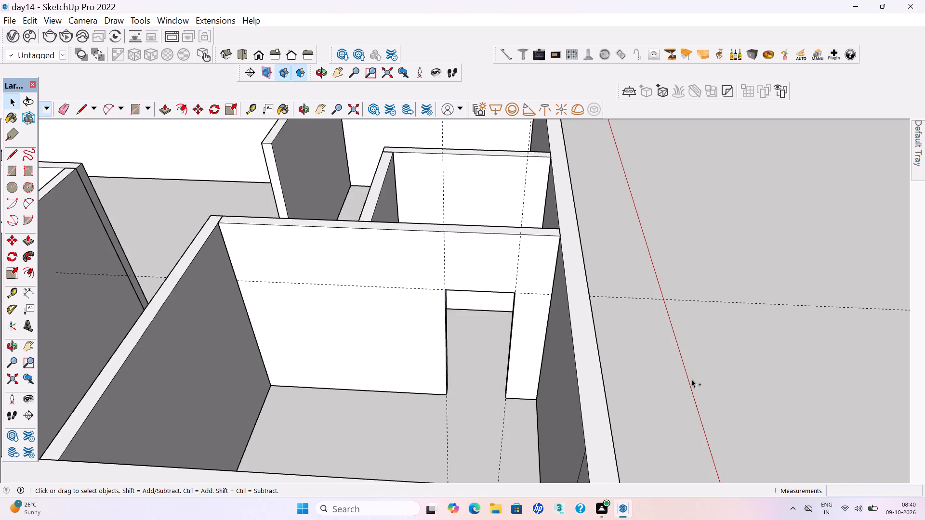
Delete the two vertical guides around the new corner room doorway.
scroll(526, 516, "down", 20)
scroll(526, 516, "down", 1)
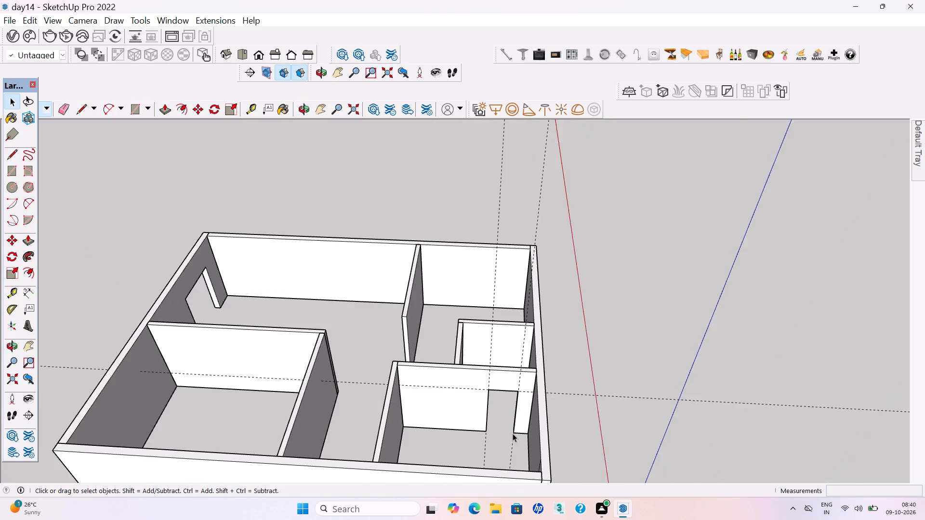
scroll(513, 433, "down", 3)
middle_click_drag(536, 437, 548, 373)
left_click_drag(568, 263, 507, 212)
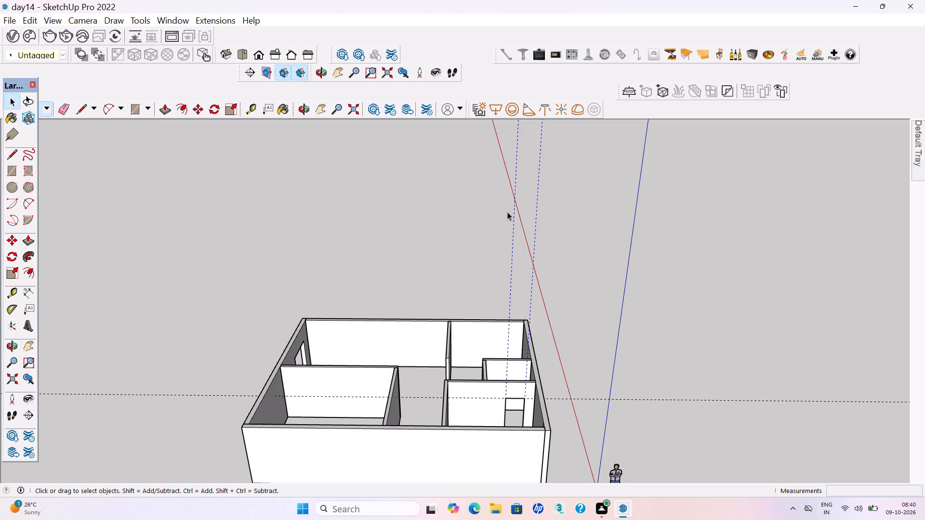
key("Delete")
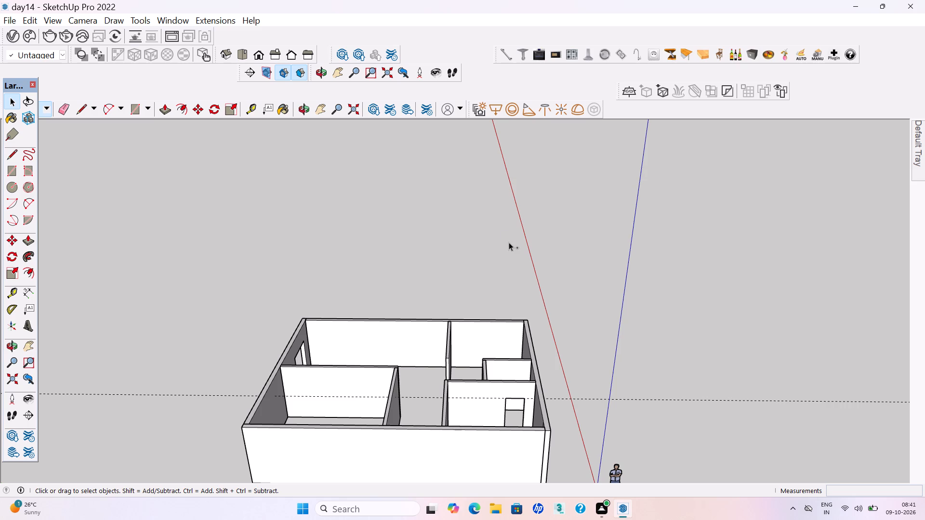
Save the day14 model with the vertical guides removed.
key("ctrl+s")
key("ctrl+s")
key("ctrl+s")
Delete the remaining horizontal guide that runs through the corner room's doorway.
scroll(585, 248, "down", 3)
middle_click_drag(515, 290, 499, 423)
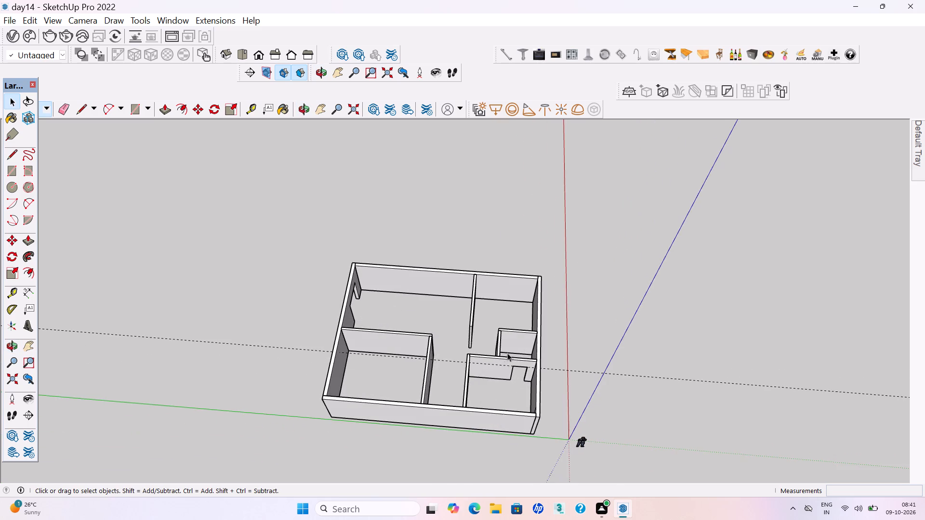
scroll(514, 349, "up", 5)
scroll(495, 392, "down", 3)
middle_click_drag(525, 375, 543, 371)
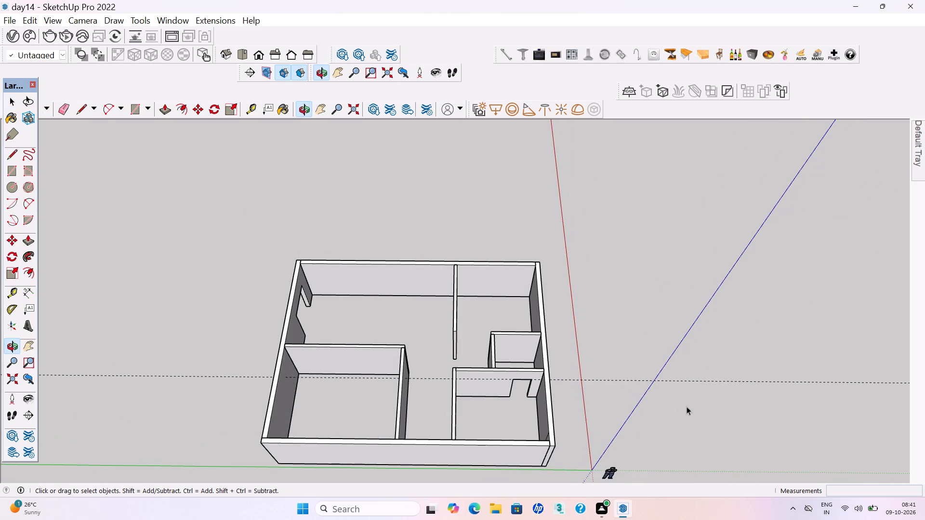
left_click_drag(764, 408, 736, 360)
key("Delete")
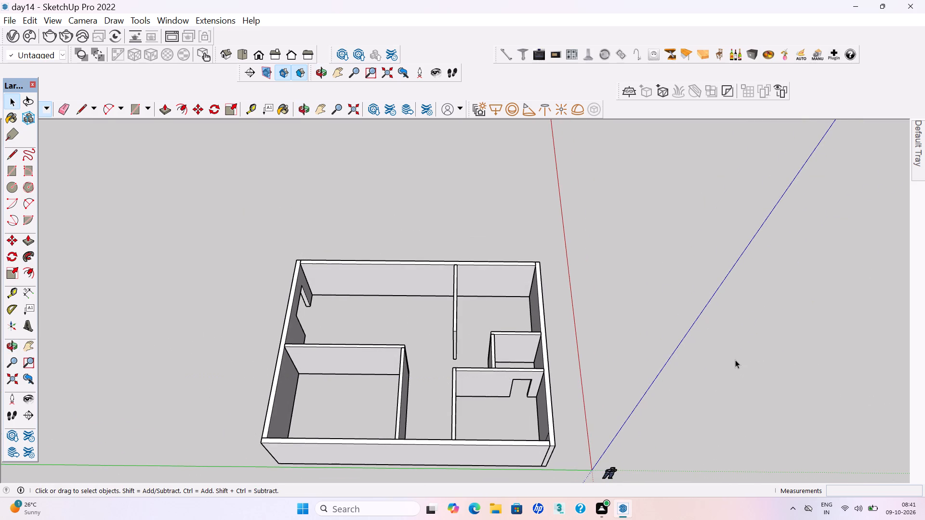
Place two vertical guides on the corner room's passage-side partition, one about 11" from its inner end and the other 3' beyond it.
scroll(487, 373, "down", 3)
middle_click_drag(443, 400, 759, 411)
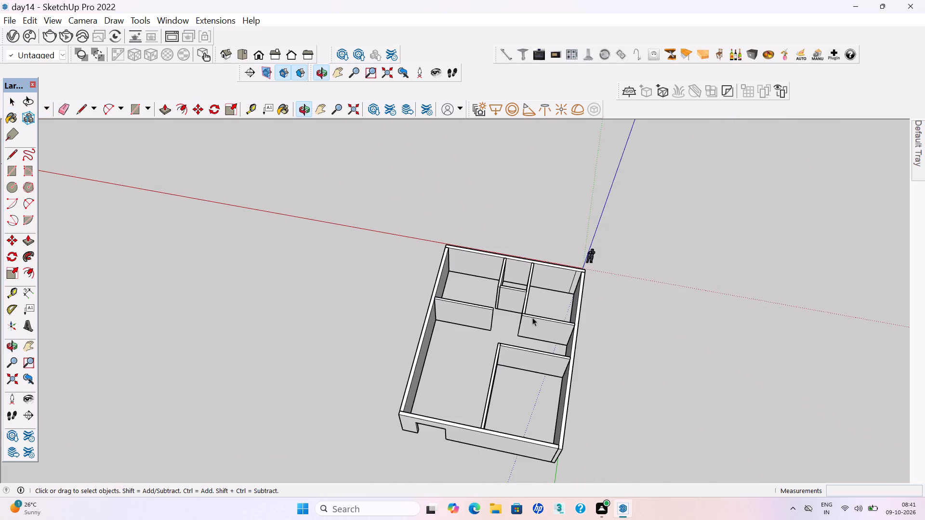
scroll(496, 311, "up", 6)
middle_click_drag(535, 311, 550, 267)
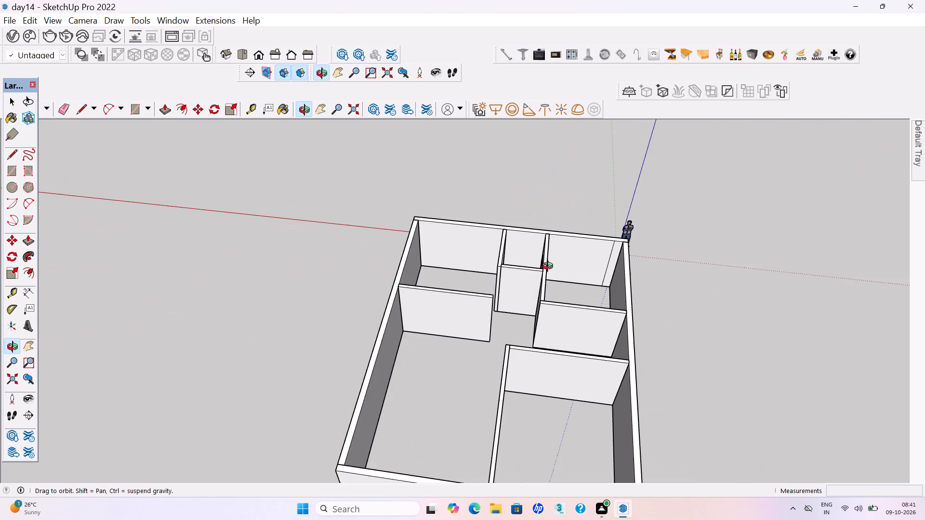
middle_click_drag(550, 267, 908, 279)
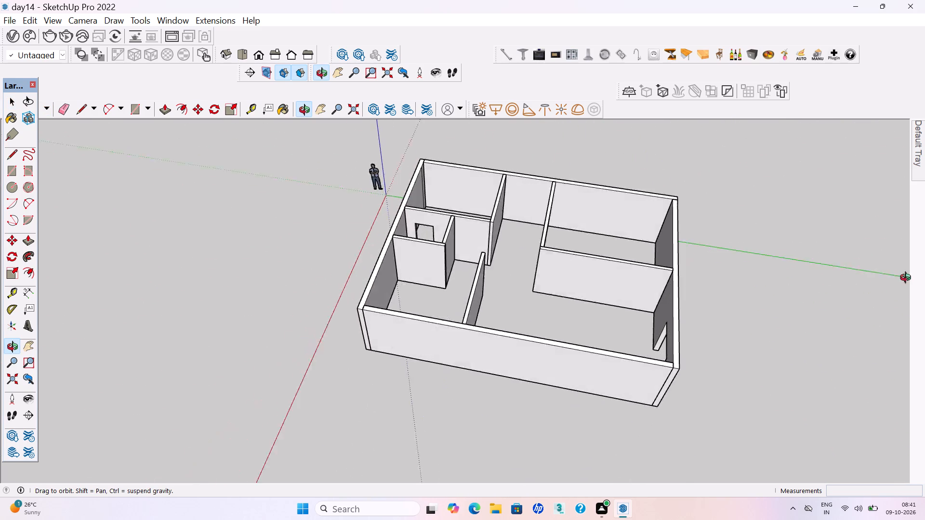
middle_click_drag(908, 279, 514, 268)
middle_click(514, 268)
scroll(553, 343, "up", 3)
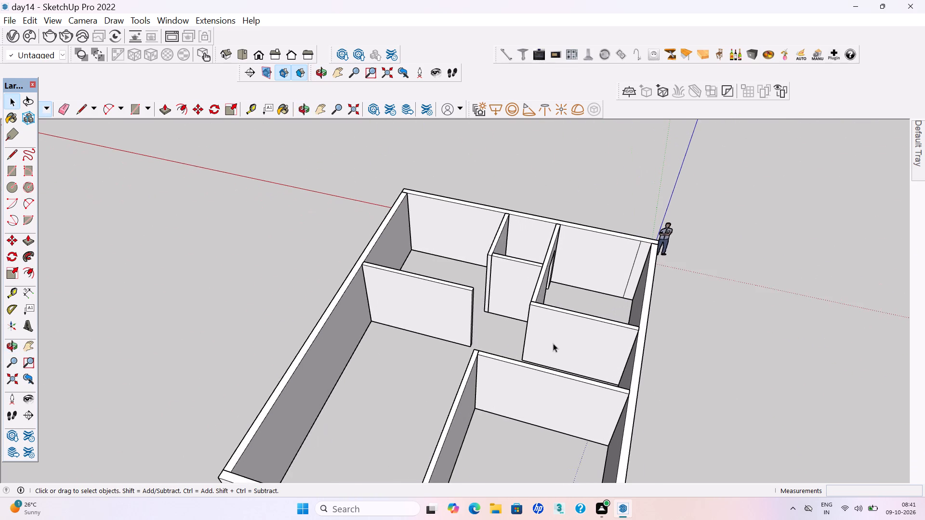
middle_click_drag(522, 321, 561, 317)
middle_click(561, 317)
scroll(570, 342, "up", 3)
middle_click_drag(567, 343, 564, 392)
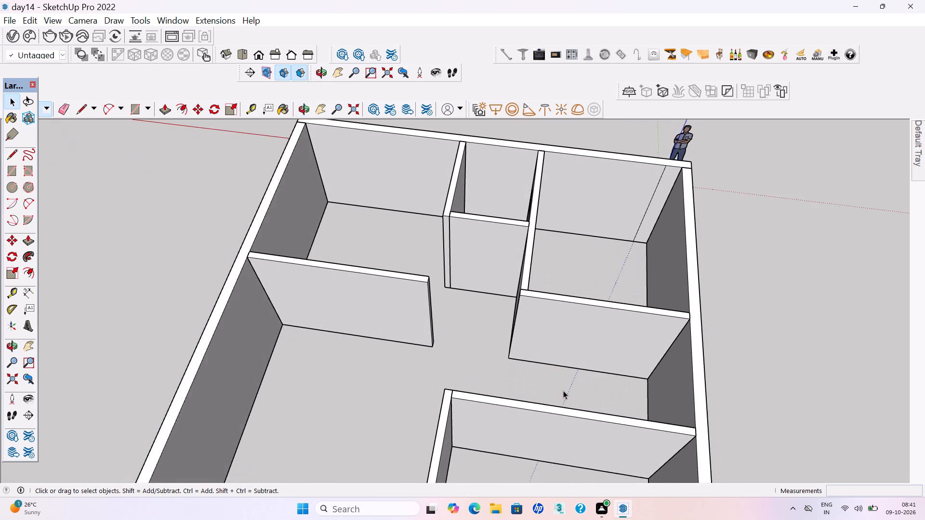
scroll(563, 390, "up", 2)
key("t")
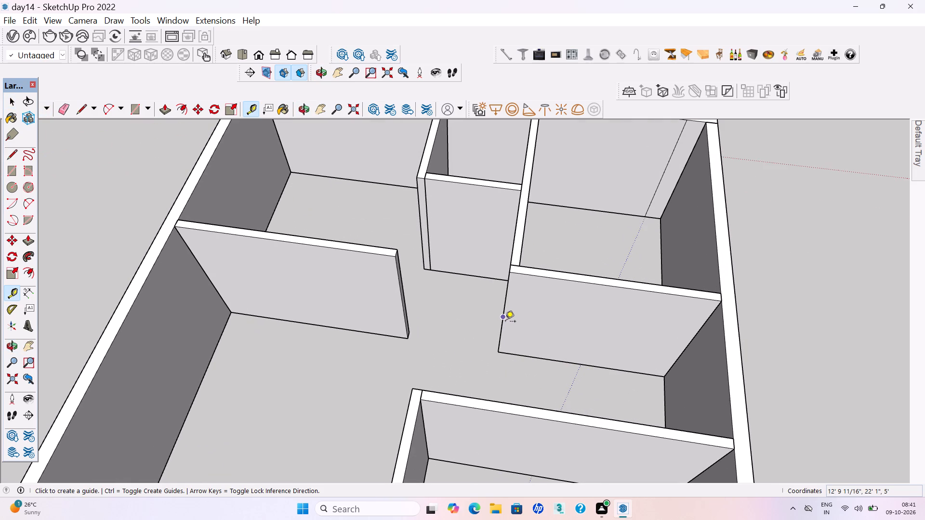
left_click(505, 322)
left_click(519, 310)
left_click(519, 307)
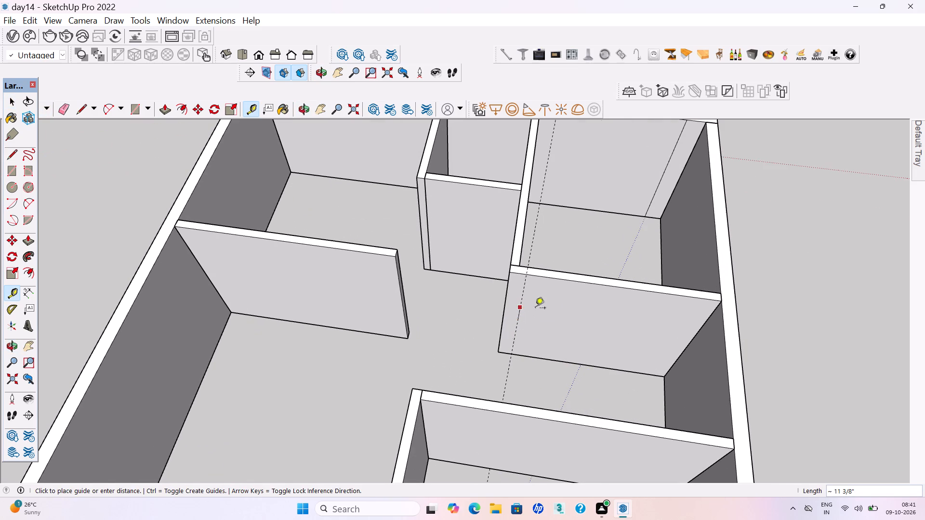
type("3'")
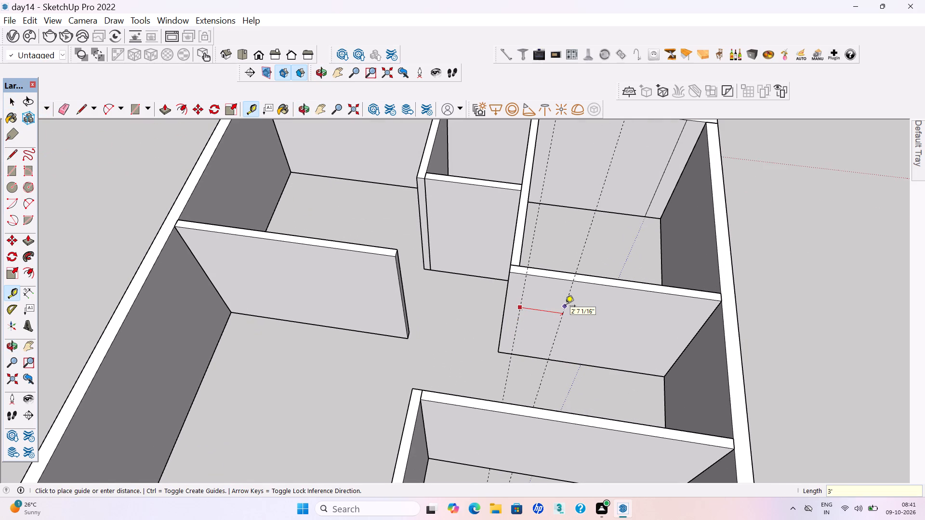
key("Return")
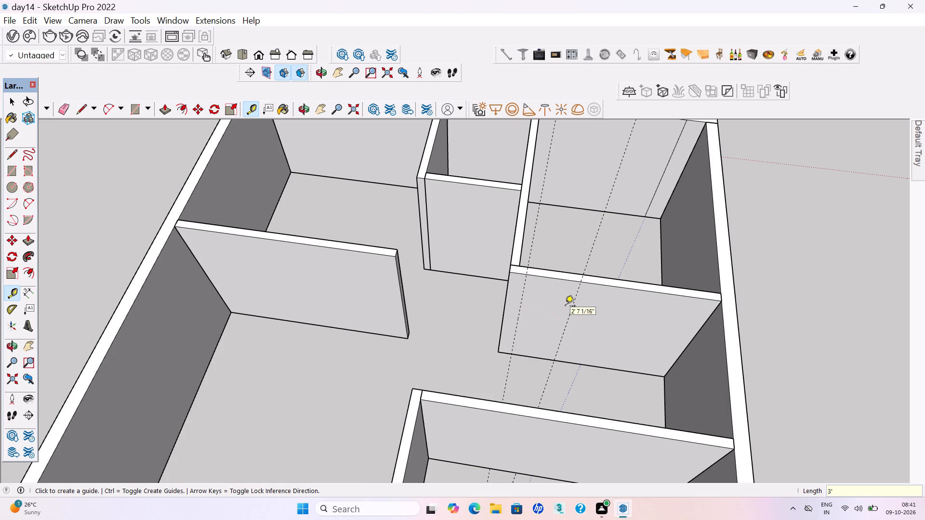
Place a horizontal guide 7' above the floor on the corner room's passage-side partition.
middle_click_drag(568, 349, 574, 330)
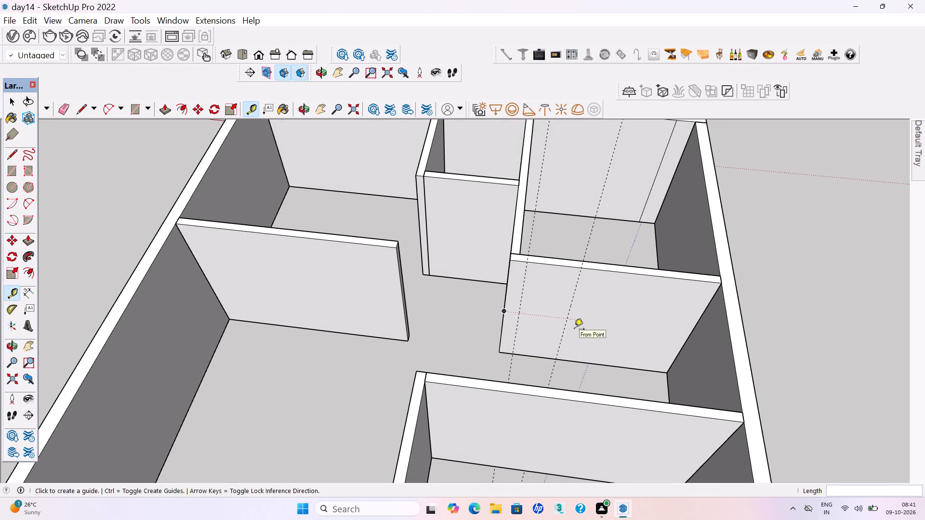
left_click(528, 355)
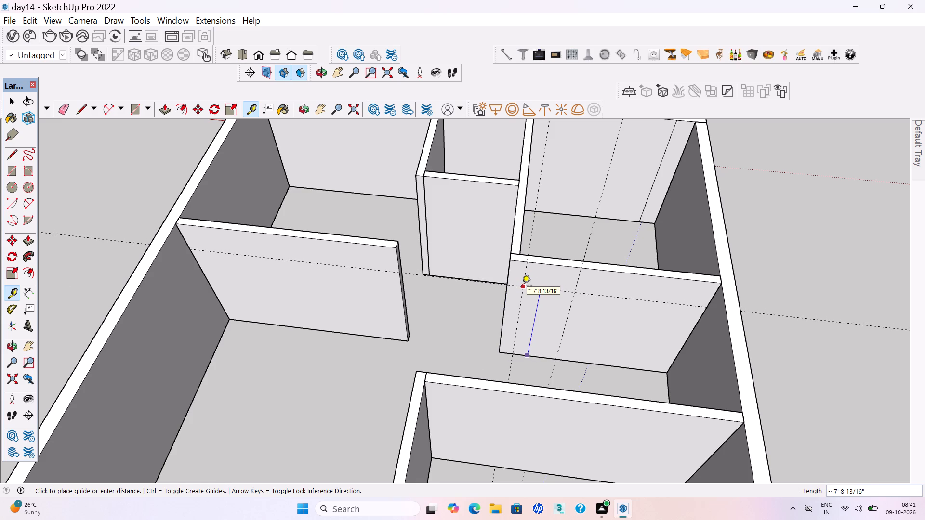
type("7'")
key("Return")
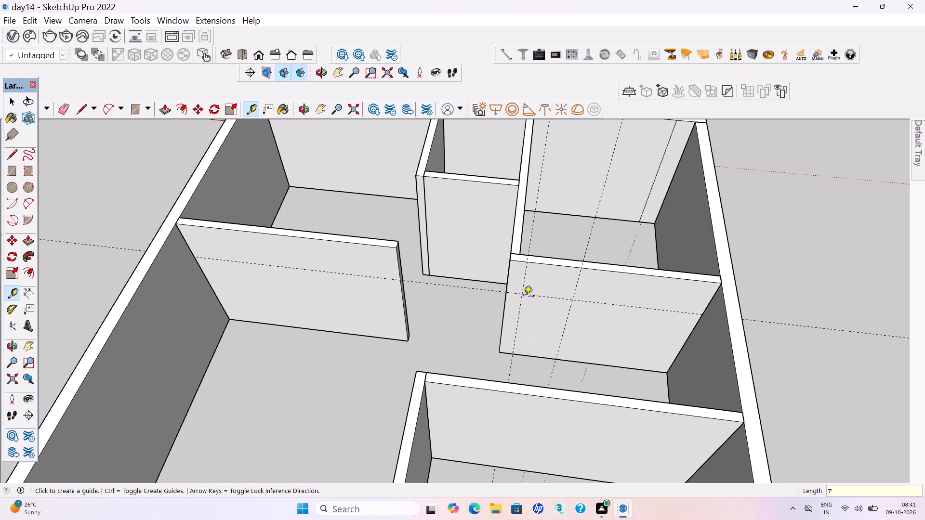
Cut a doorway 7' high and 3' wide through the grouped 6" passage-side partition of the corner room, following the guides.
middle_click_drag(565, 327, 571, 315)
key("space")
scroll(557, 329, "up", 4)
double_click(538, 330)
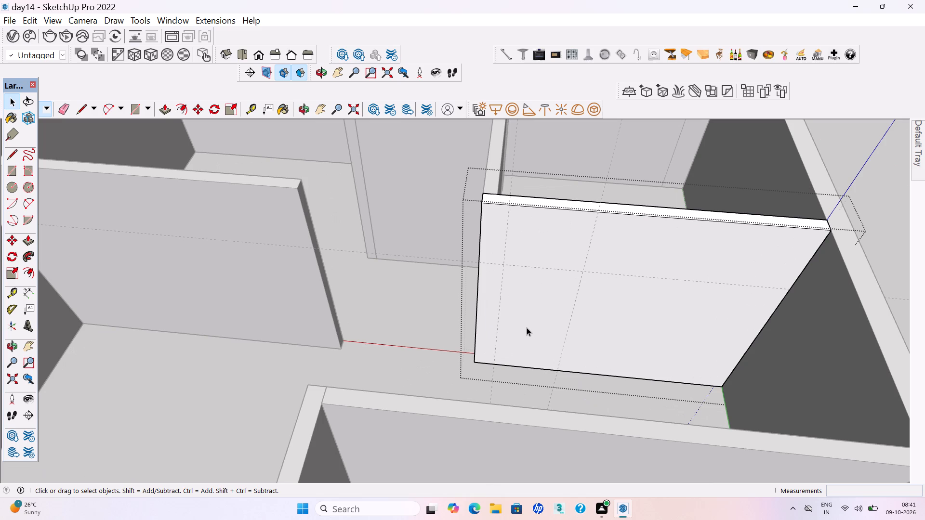
left_click(526, 327)
key("r")
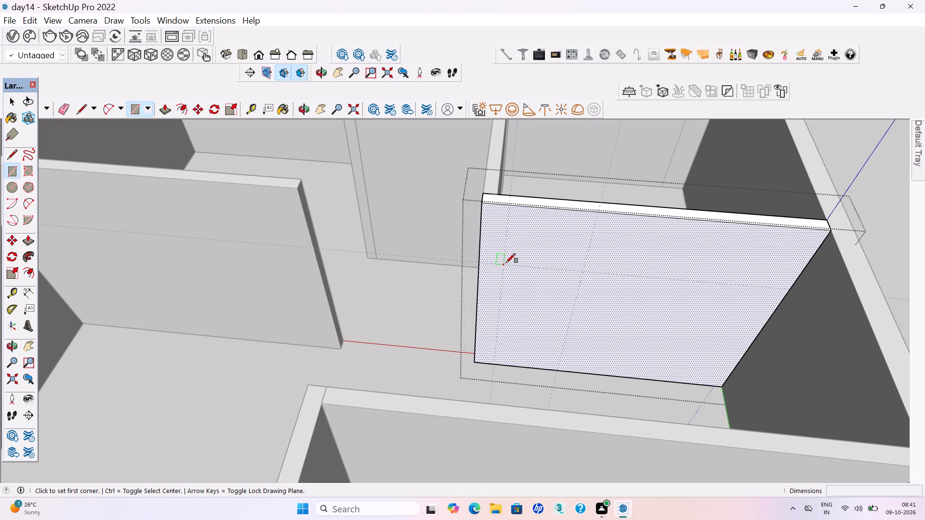
left_click(506, 263)
left_click(555, 369)
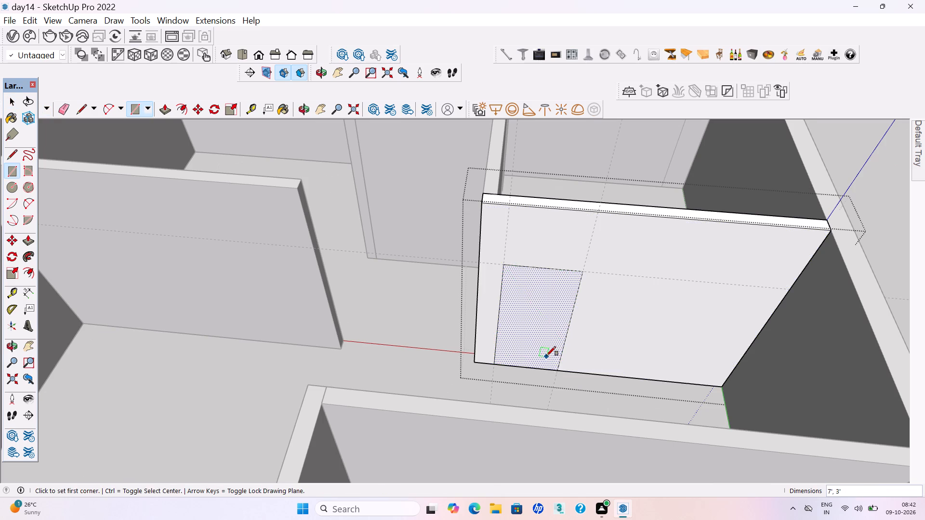
middle_click_drag(546, 352, 530, 322)
key("p")
left_click_drag(535, 326, 530, 317)
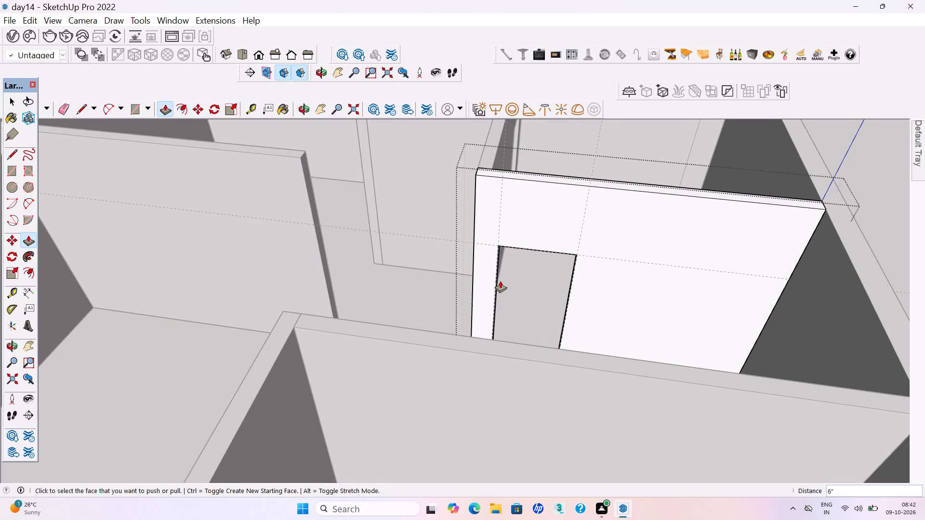
left_click(511, 284)
scroll(511, 274, "down", 4)
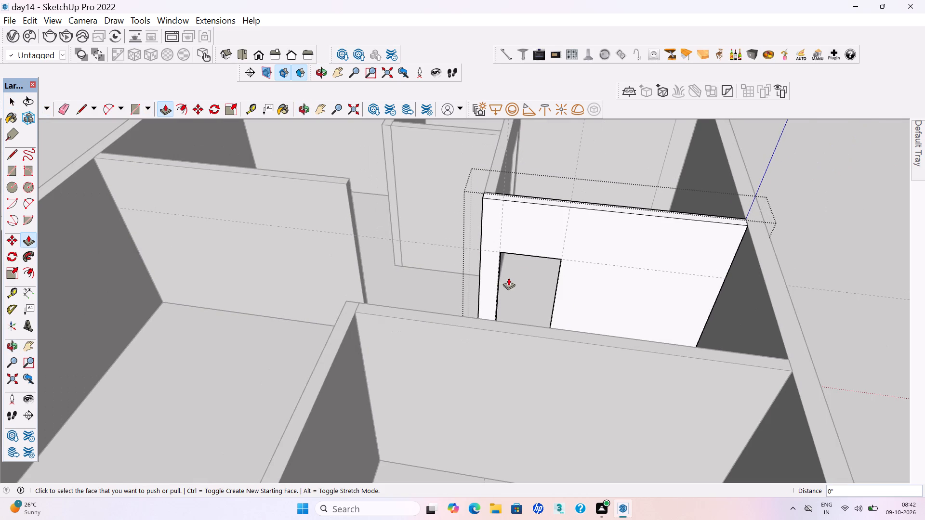
key("space")
left_click(832, 333)
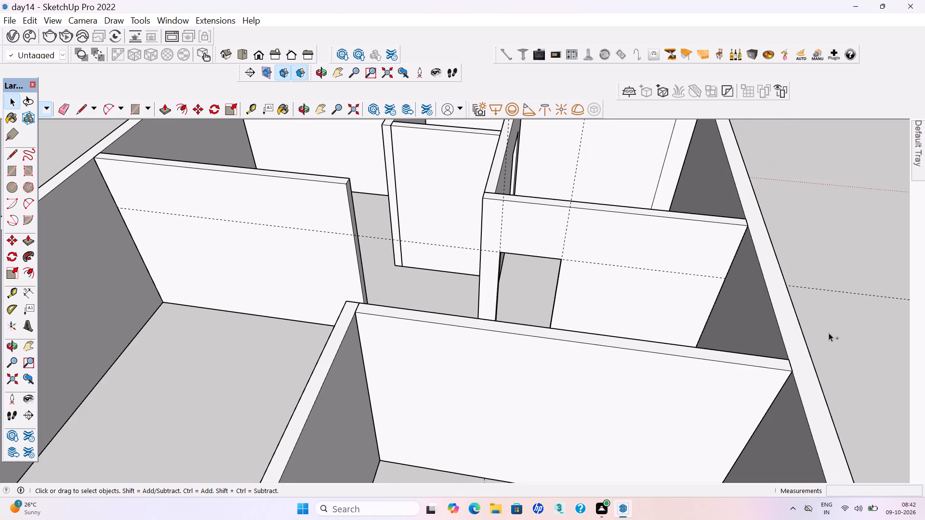
Save the model.
key("ctrl+s")
key("ctrl+s")
Place two vertical guides on the front room's back partition, one just in from its inner end and the other 3' beyond it.
scroll(649, 356, "down", 8)
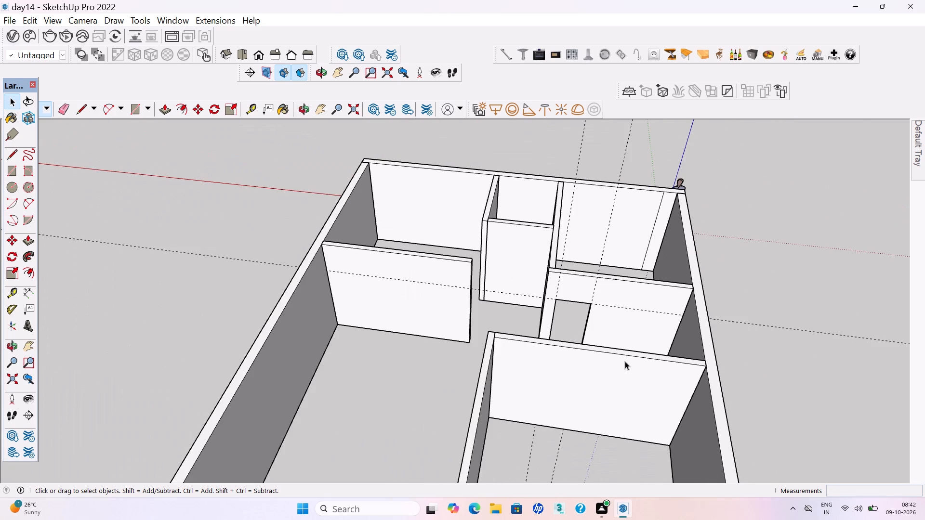
middle_click_drag(625, 361, 662, 320)
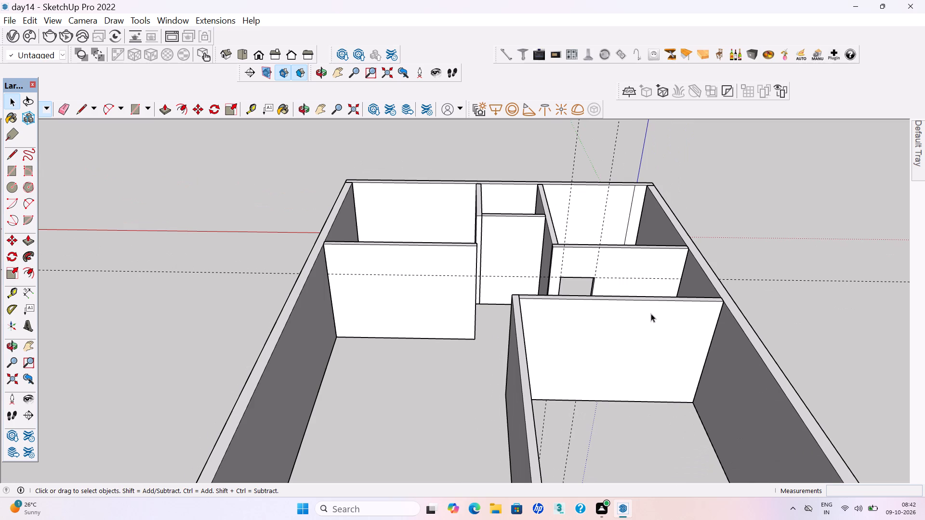
scroll(622, 371, "down", 2)
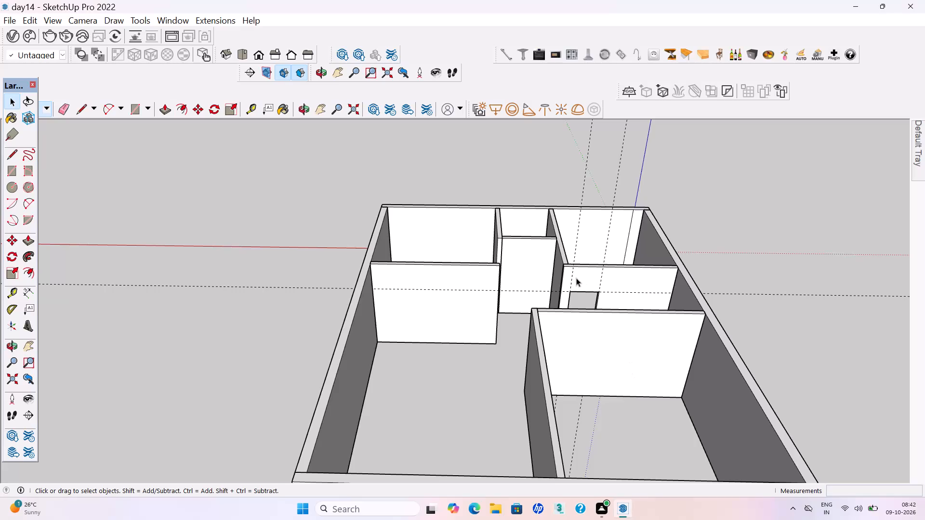
scroll(572, 392, "down", 1)
middle_click_drag(570, 380, 565, 338)
scroll(493, 338, "down", 5)
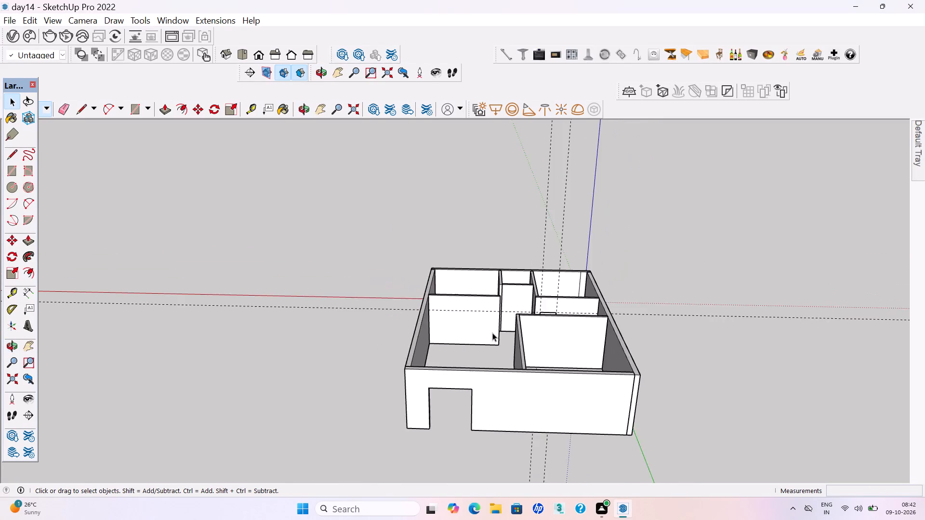
scroll(492, 333, "down", 3)
middle_click_drag(493, 333, 924, 463)
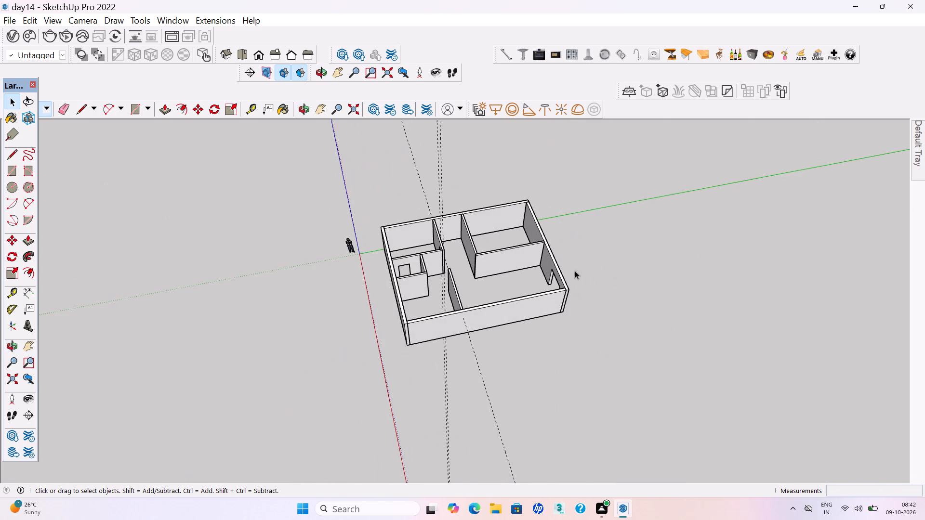
scroll(396, 205, "up", 5)
scroll(522, 261, "up", 4)
scroll(445, 264, "up", 3)
middle_click_drag(398, 271, 419, 260)
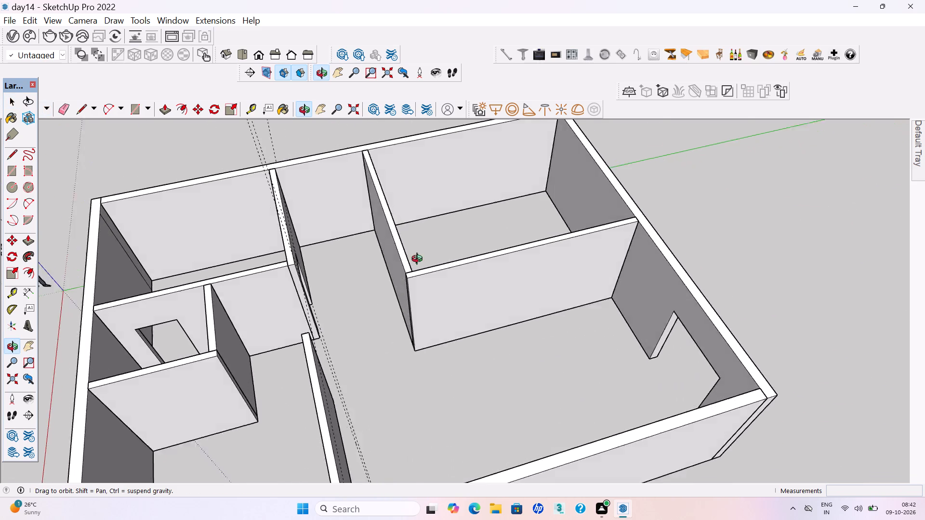
middle_click_drag(419, 260, 696, 273)
scroll(452, 334, "up", 3)
middle_click_drag(452, 322, 458, 288)
scroll(454, 307, "up", 2)
scroll(424, 285, "down", 2)
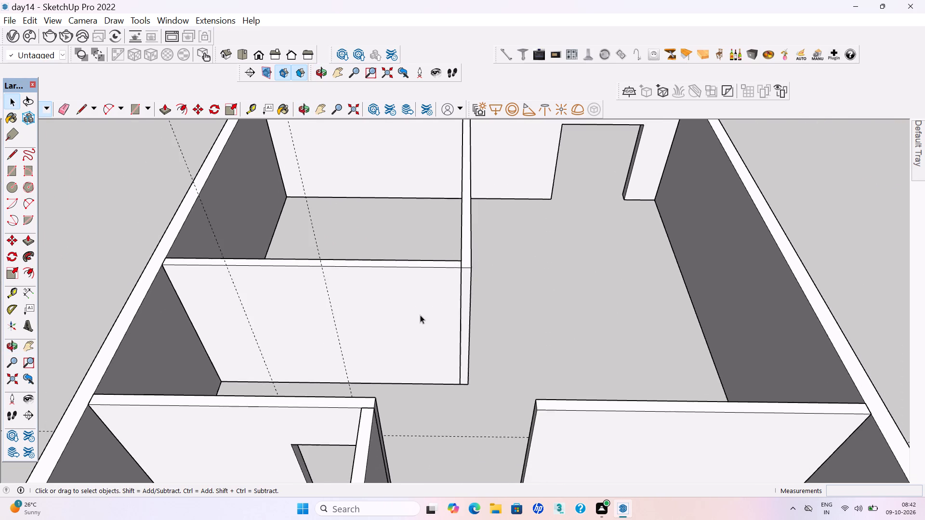
middle_click_drag(420, 315, 427, 301)
middle_click(427, 301)
key("t")
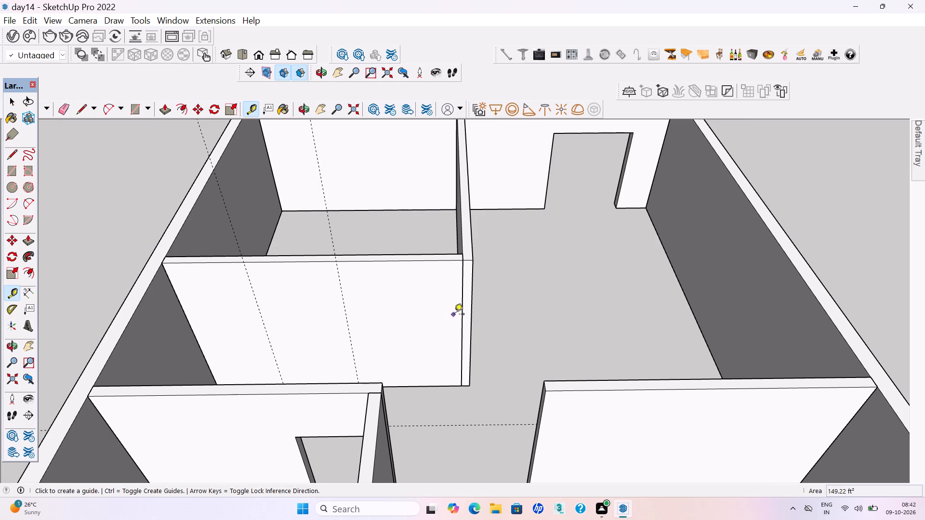
left_click(460, 313)
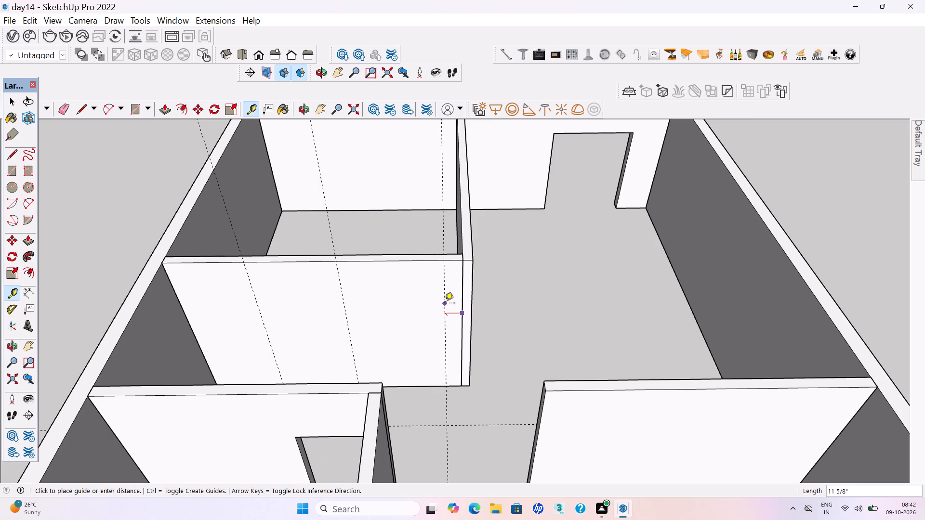
left_click(447, 305)
left_click(448, 303)
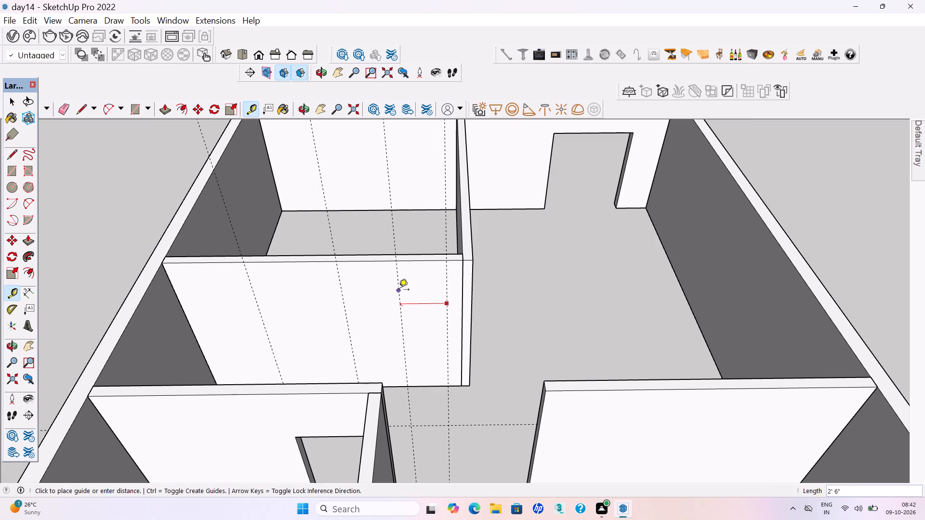
type("3'")
key("Return")
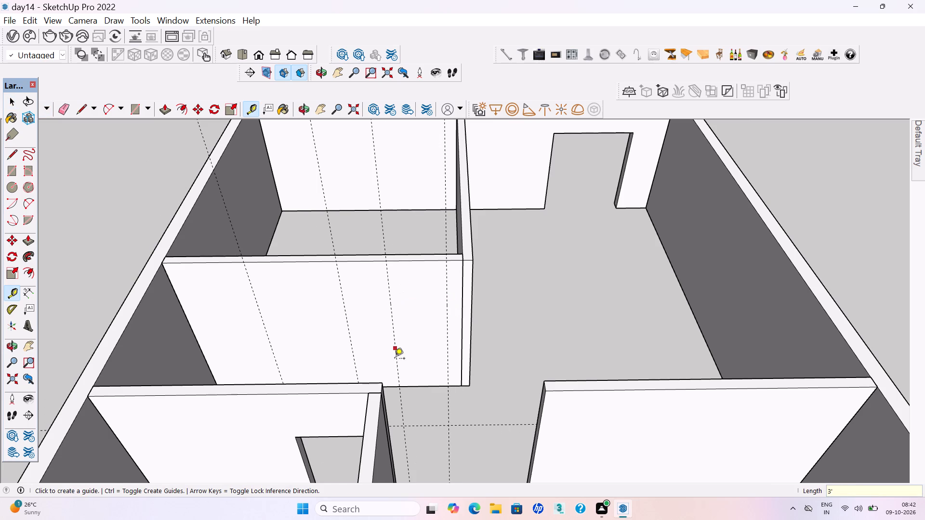
Place a horizontal guide 7' above the floor on the front room's back partition.
left_click(428, 388)
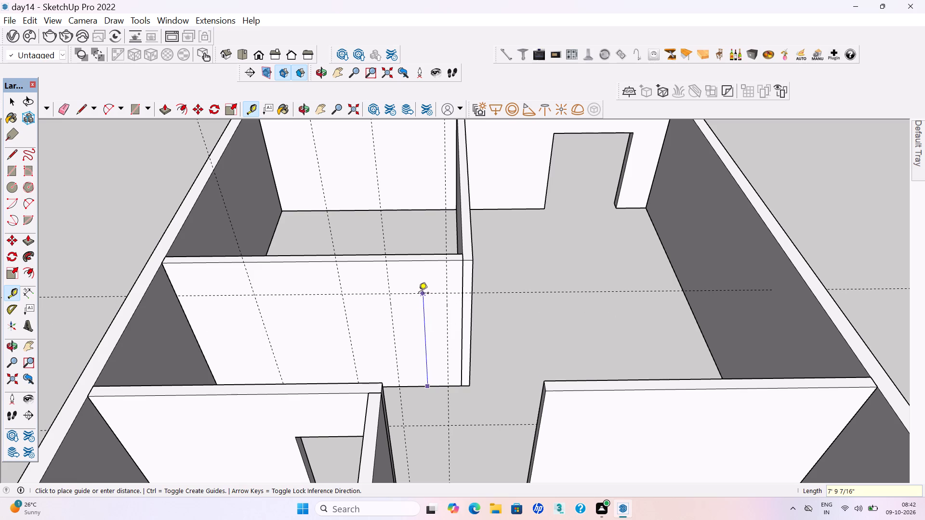
type("7'")
key("Return")
Cut a doorway 7' high and 3' wide through the grouped back partition of the front room, following the guides.
key("space")
double_click(422, 333)
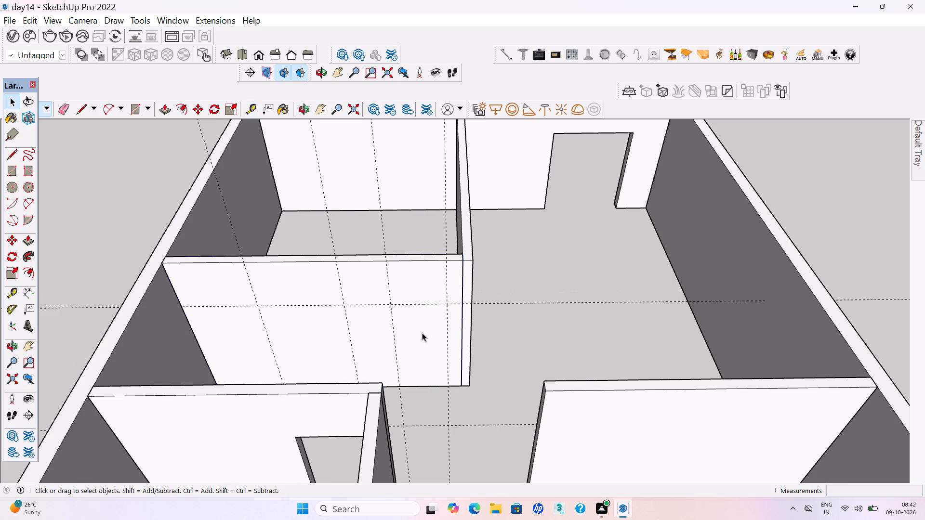
left_click(413, 333)
key("r")
left_click(391, 302)
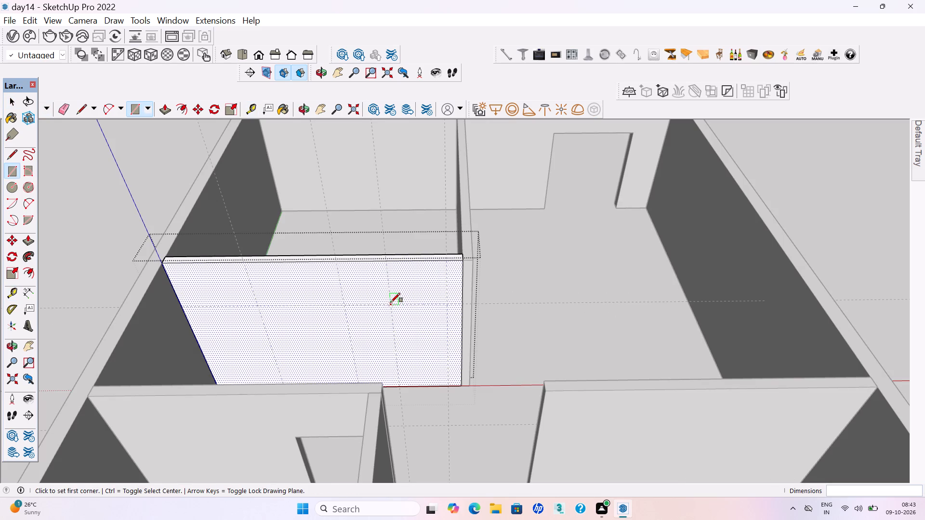
left_click(449, 387)
key("p")
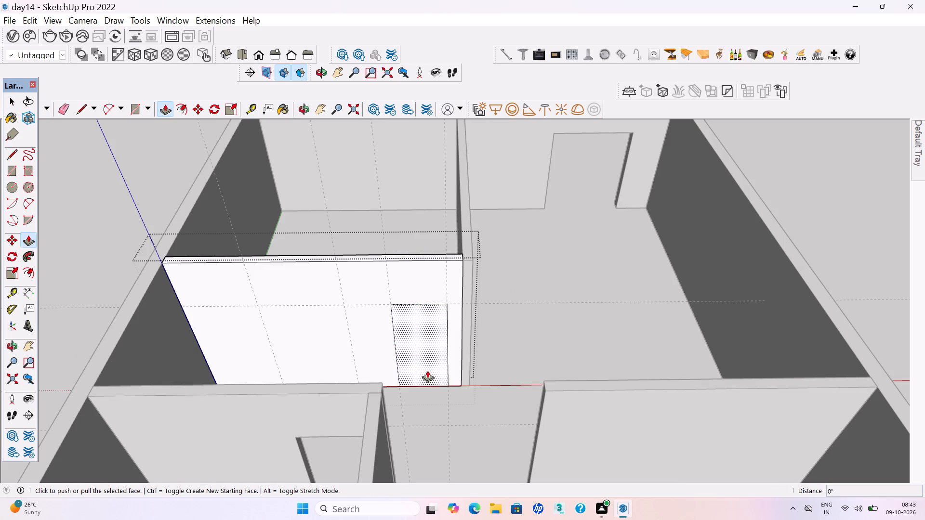
left_click(430, 373)
left_click(414, 346)
scroll(426, 351, "down", 8)
key("space")
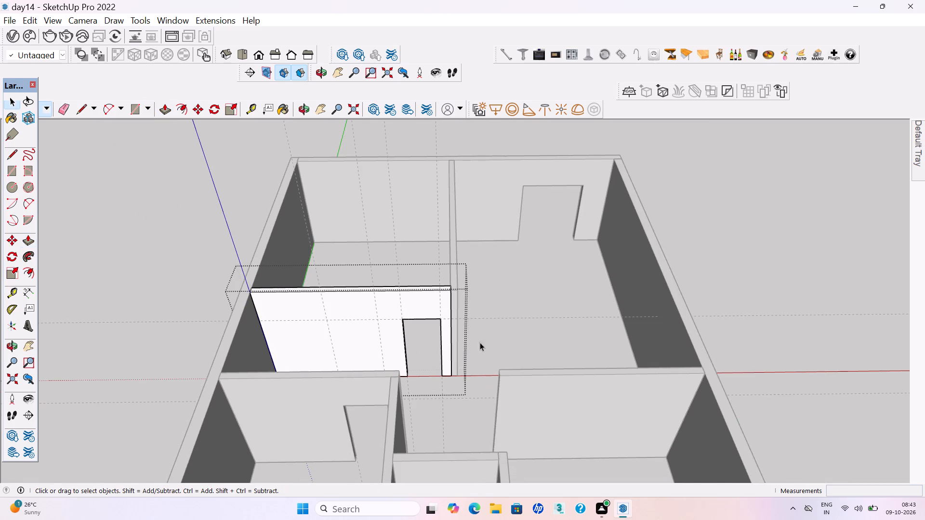
left_click(711, 255)
Save the model.
key("ctrl+s")
key("ctrl+s")
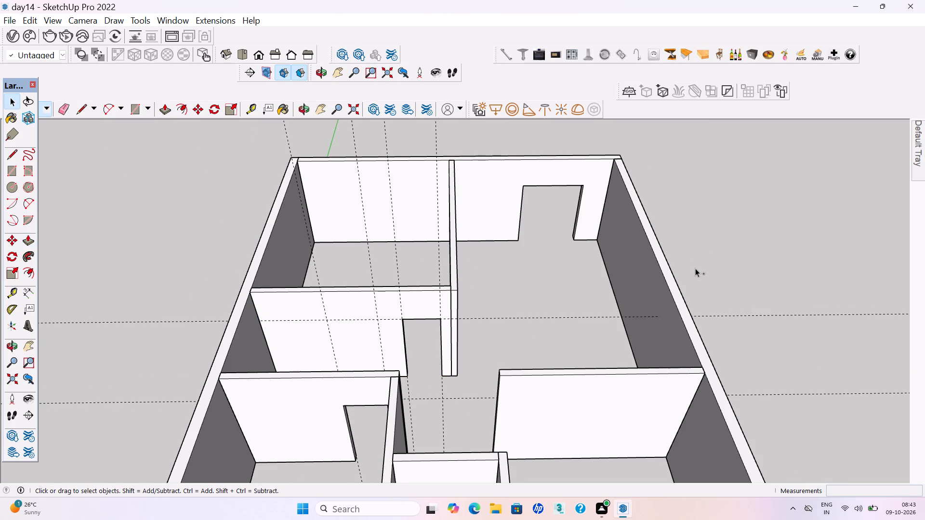
key("ctrl+s")
Delete all guides from the model at once.
scroll(558, 403, "down", 11)
middle_click_drag(687, 404, 66, 353)
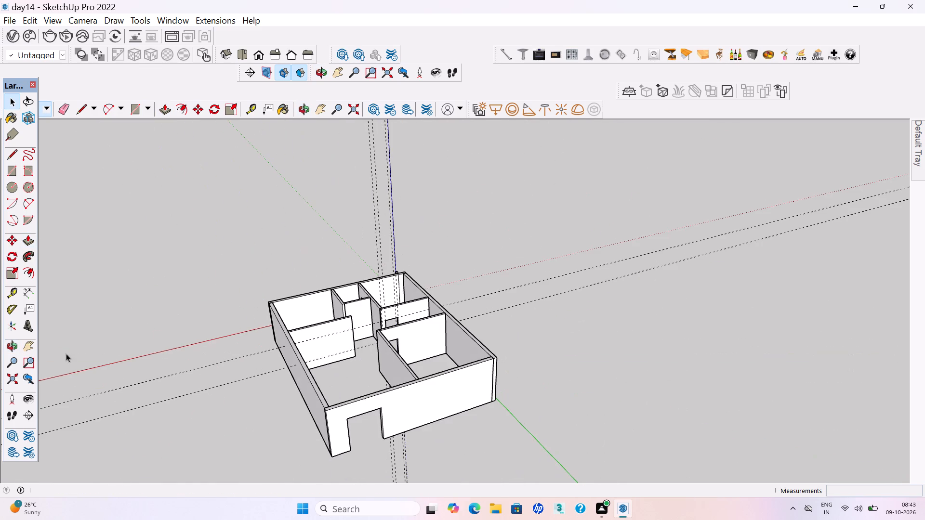
left_click_drag(20, 27, 17, 34)
left_click(30, 18)
left_click(75, 139)
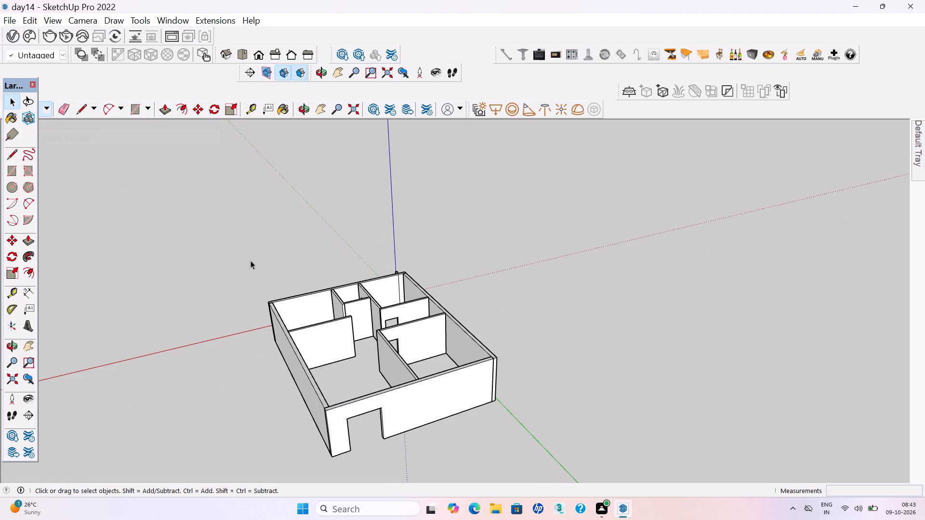
Draw a floor rectangle about 42' 5" by 32' 9" across the underside of the walls, between diagonally opposite outer corners.
scroll(264, 260, "down", 5)
scroll(370, 327, "up", 1)
middle_click_drag(356, 338, 301, 402)
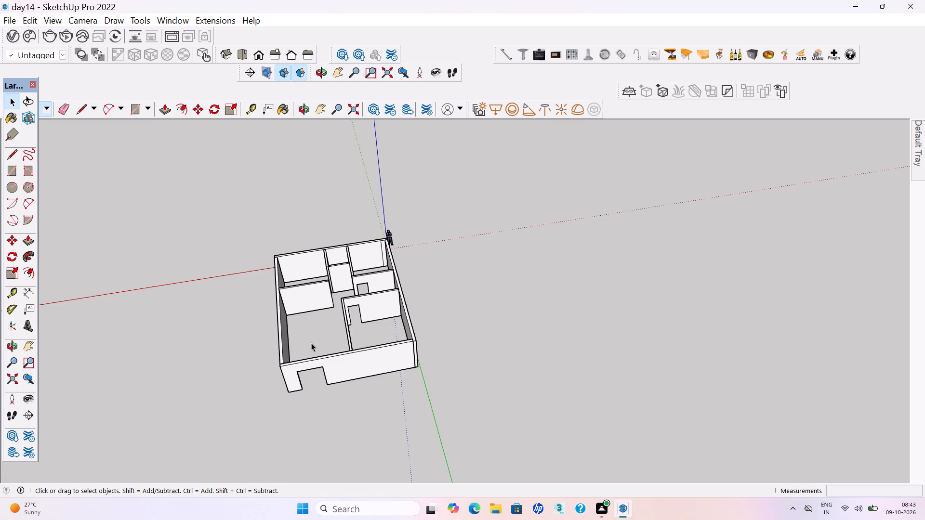
scroll(227, 1, "down", 3)
middle_click_drag(305, 351, 300, 318)
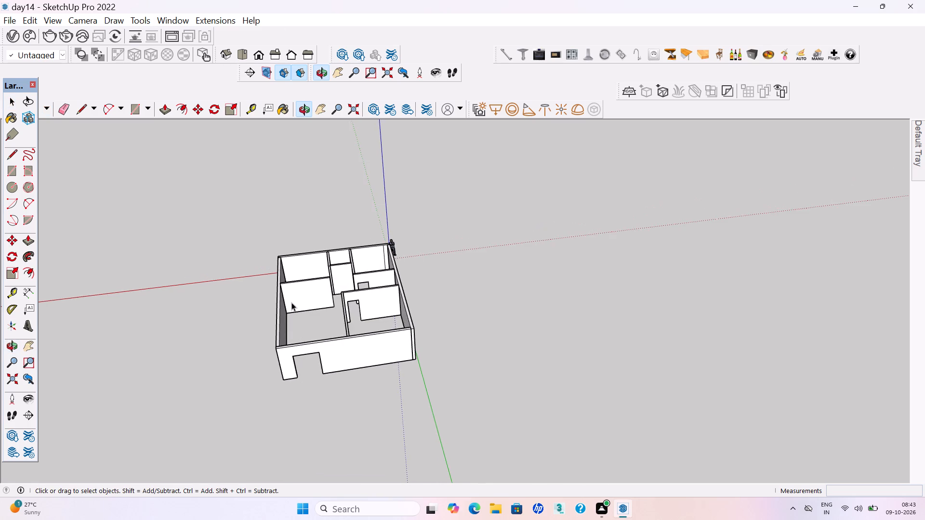
scroll(316, 327, "up", 3)
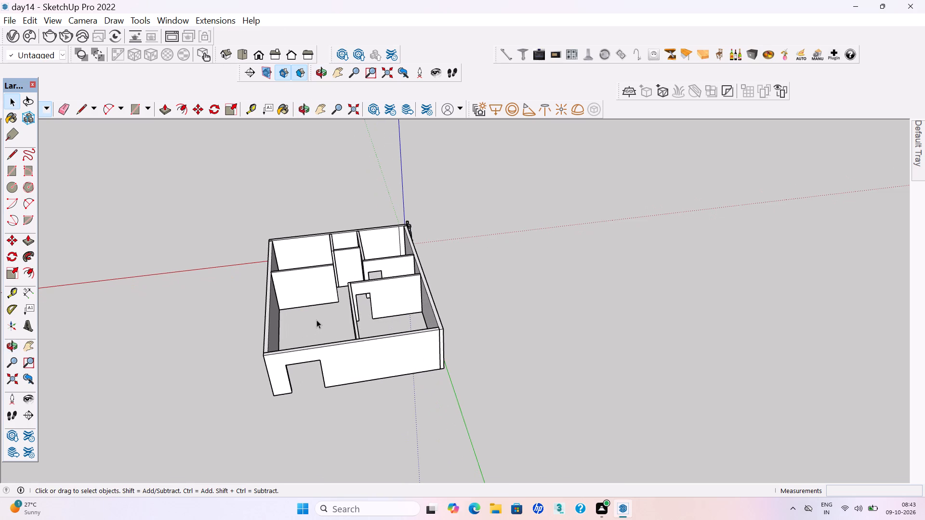
scroll(448, 406, "down", 1)
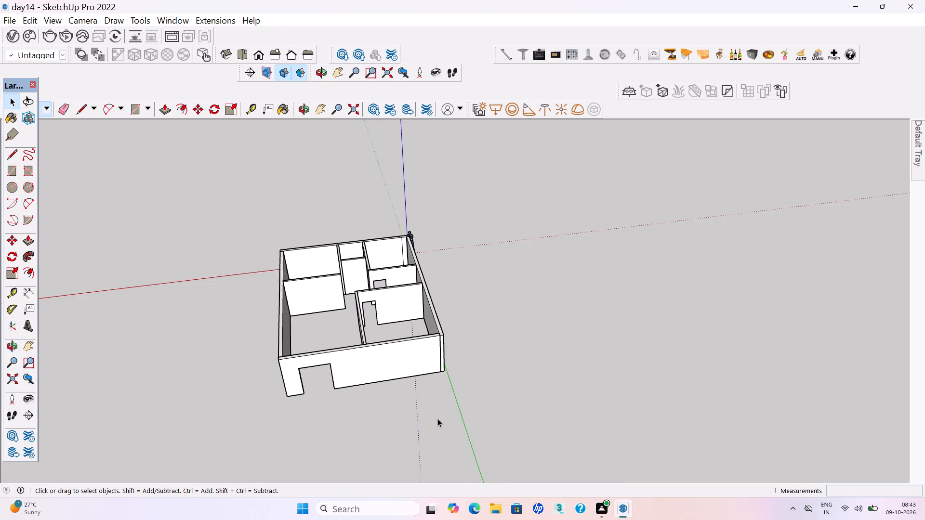
middle_click_drag(432, 420, 403, 250)
scroll(388, 284, "up", 9)
middle_click_drag(347, 320, 357, 254)
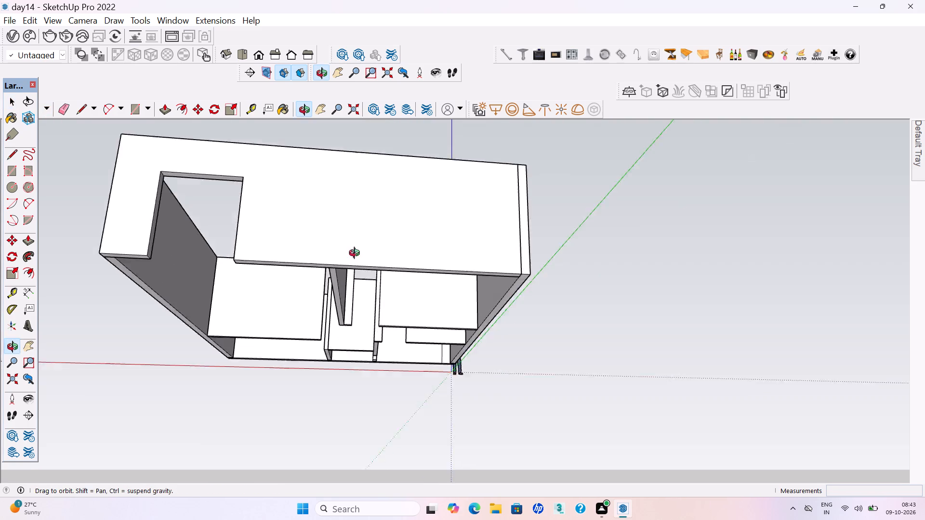
middle_click_drag(357, 254, 353, 210)
key("h")
left_click_drag(379, 344, 389, 403)
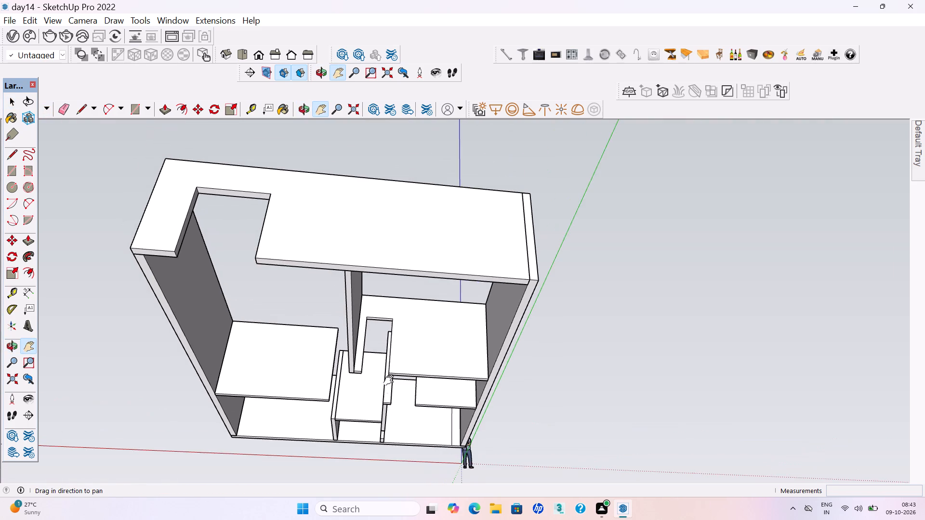
middle_click_drag(389, 355, 385, 336)
key("r")
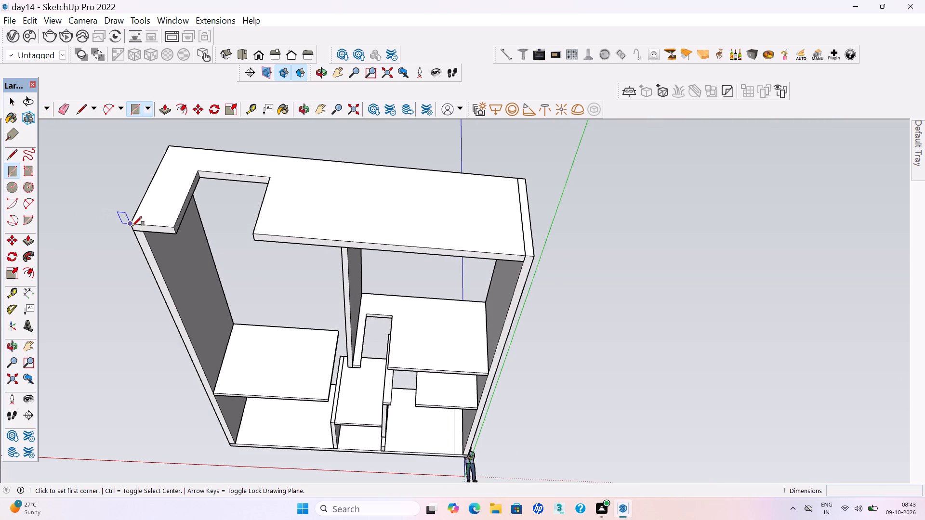
left_click(132, 225)
scroll(173, 260, "down", 2)
scroll(363, 421, "up", 5)
scroll(457, 446, "up", 10)
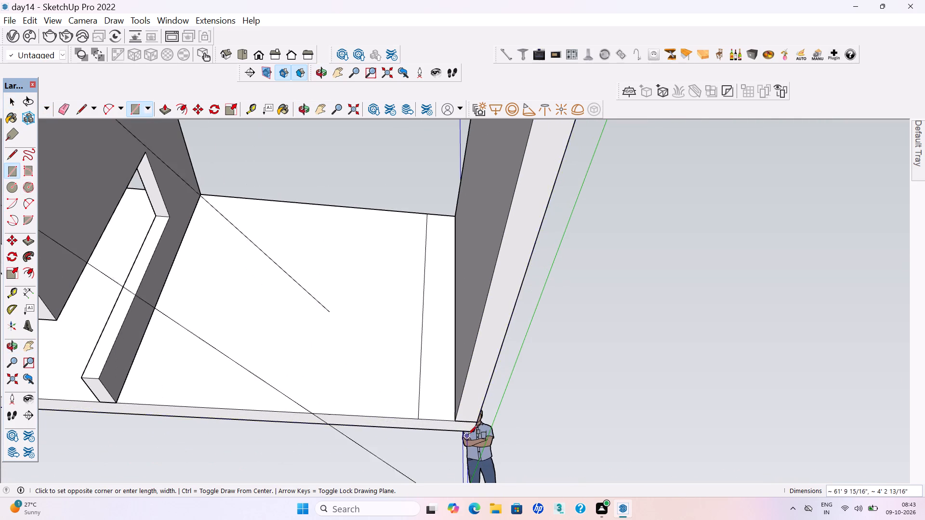
left_click(476, 433)
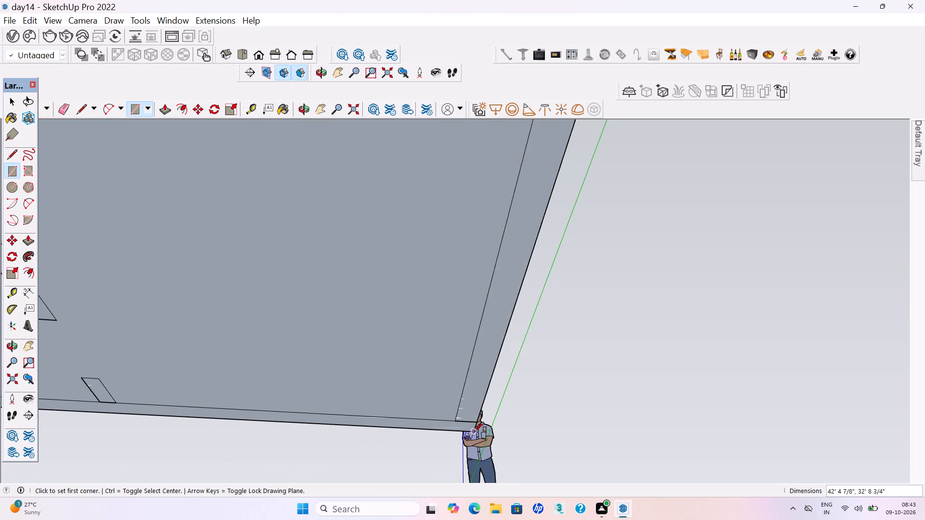
Push/Pull the floor rectangle 6" downward into a slab beneath the walls.
scroll(460, 439, "down", 13)
key("p")
left_click(320, 323)
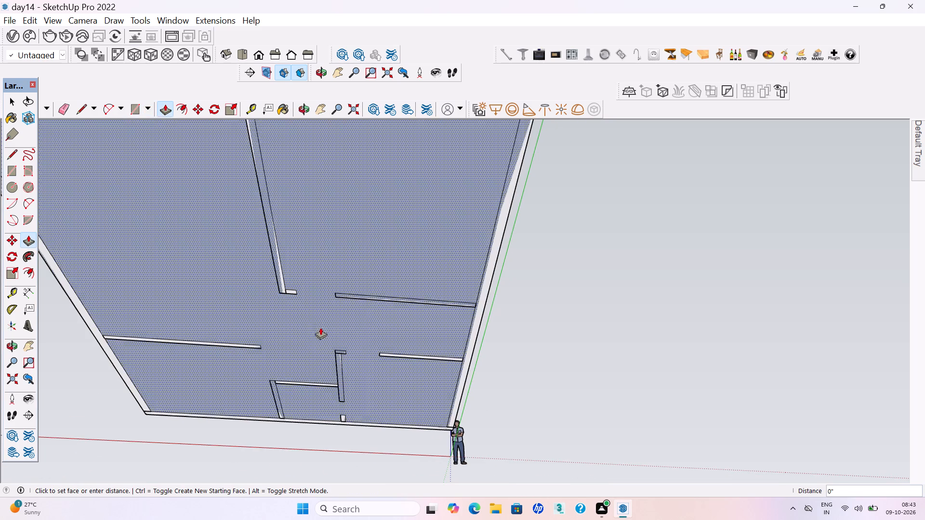
type("6\"")
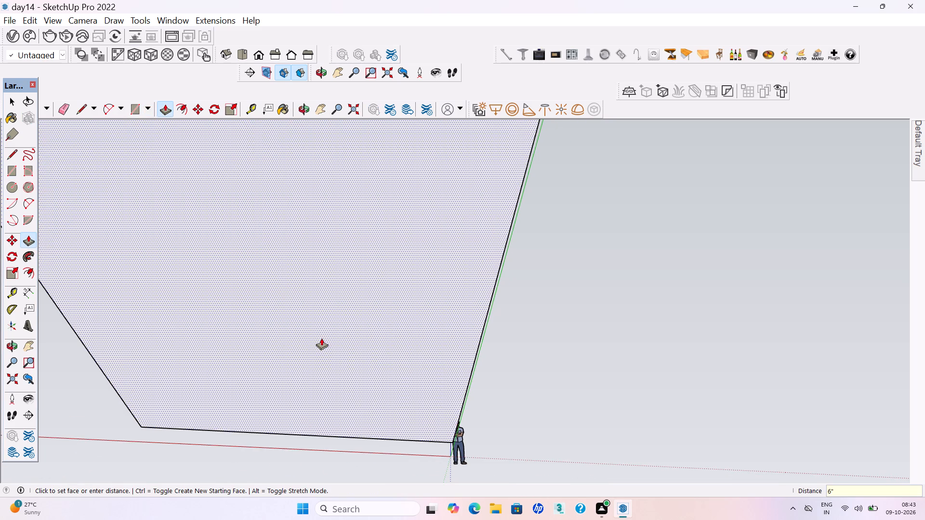
key("Return")
key("space")
Select the entire floor slab and make it a group.
scroll(378, 287, "down", 6)
middle_click_drag(297, 203, 318, 278)
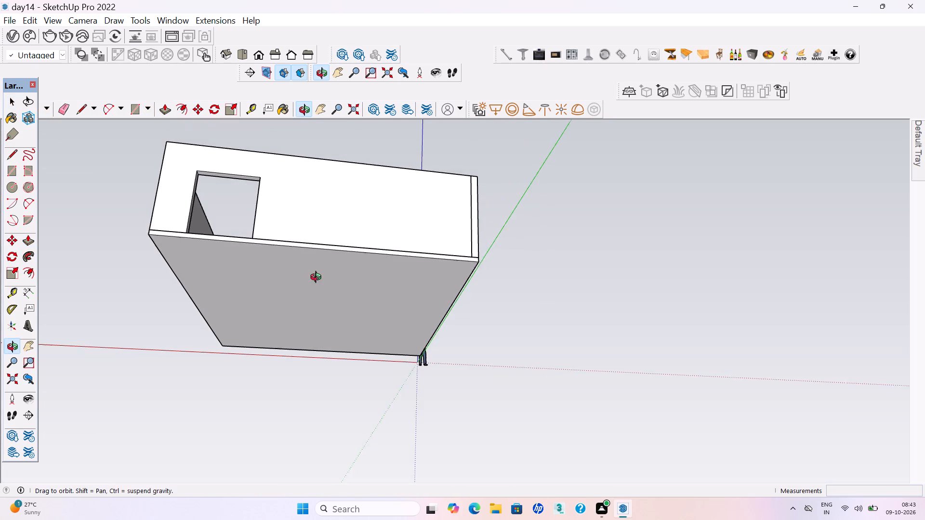
middle_click_drag(318, 278, 317, 278)
scroll(289, 255, "up", 10)
triple_click(297, 264)
right_click(296, 265)
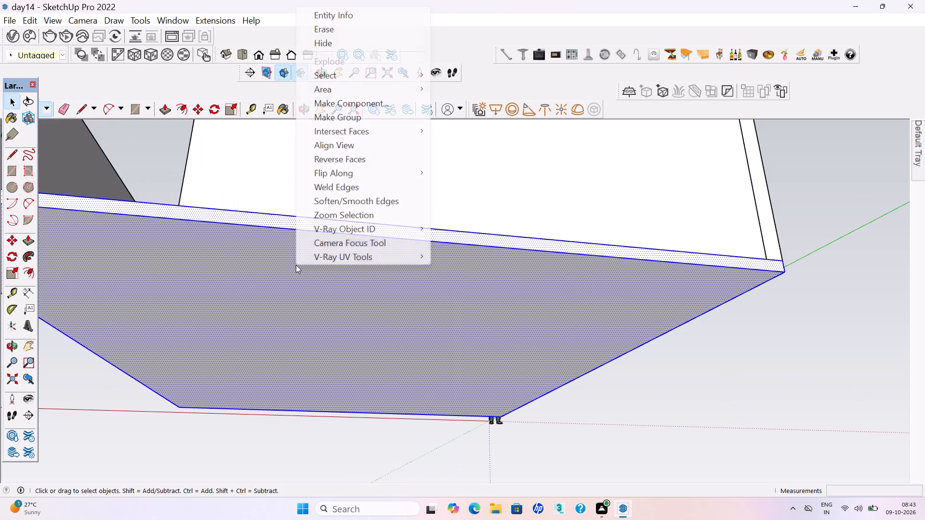
left_click(327, 118)
scroll(368, 302, "down", 11)
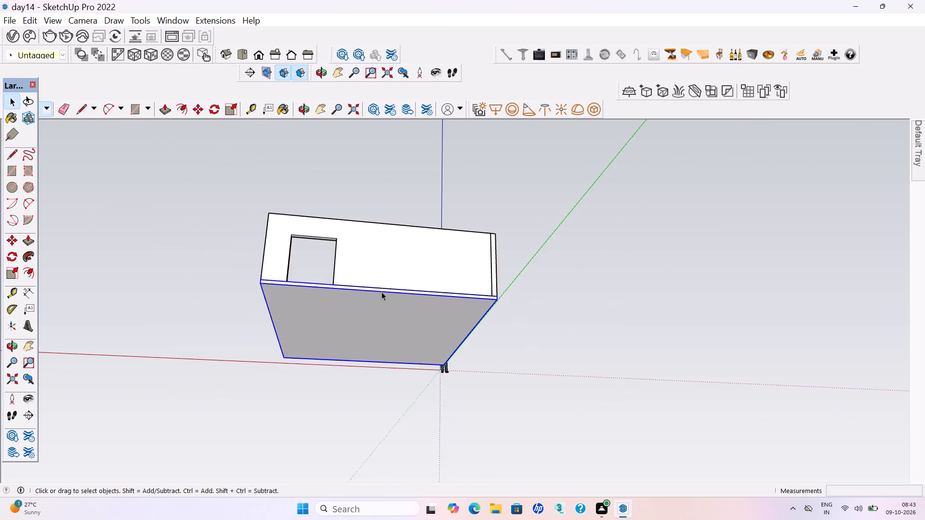
Clear the slab selection and save the model.
scroll(382, 292, "down", 6)
middle_click_drag(384, 231, 382, 427)
left_click(551, 378)
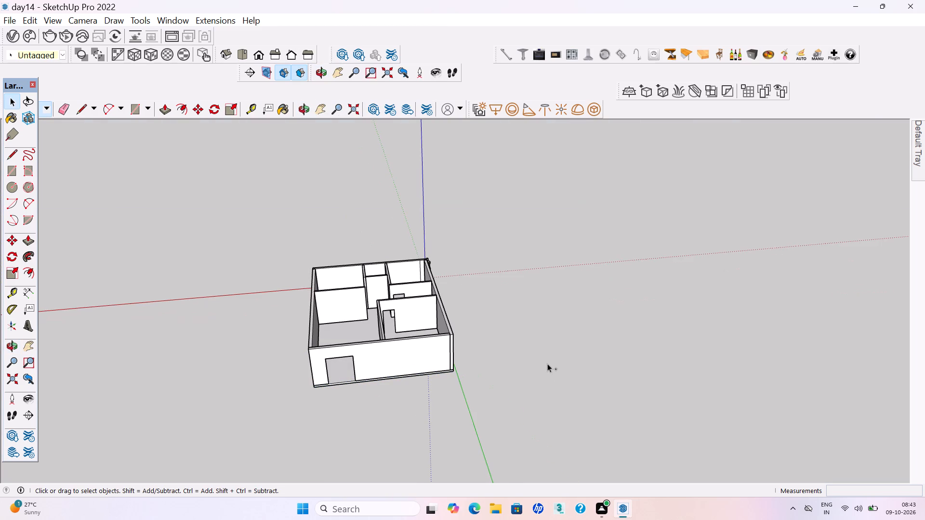
key("ctrl+s")
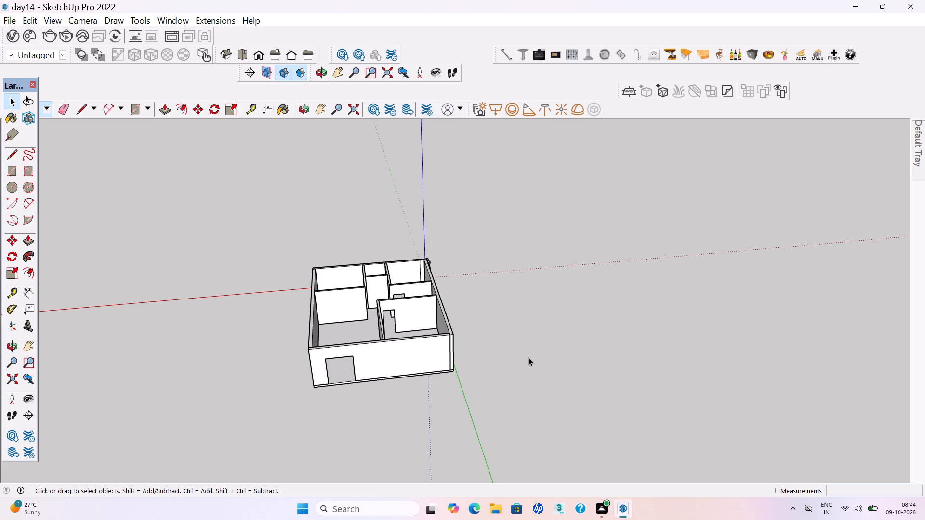
Examine the room layout from several angles, closing in on the corner room beside the small enclosed room.
scroll(602, 419, "down", 1)
middle_click_drag(503, 424, 497, 409)
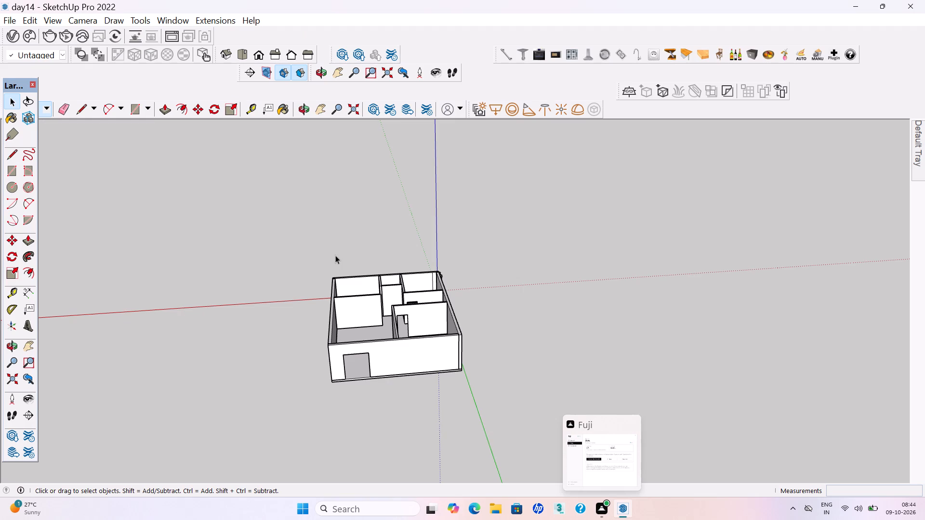
middle_click_drag(335, 255, 330, 378)
scroll(381, 227, "up", 6)
scroll(393, 301, "up", 4)
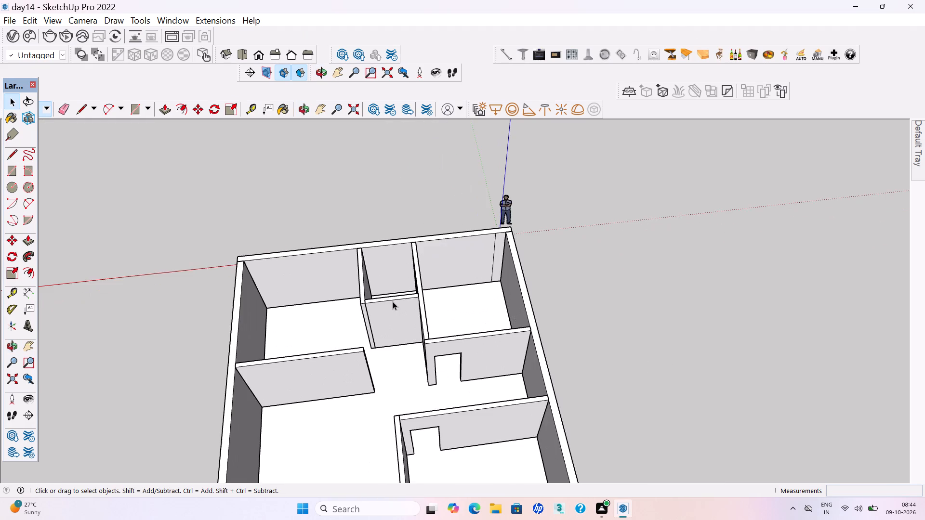
middle_click_drag(382, 322, 374, 371)
middle_click(374, 371)
middle_click_drag(374, 371, 576, 217)
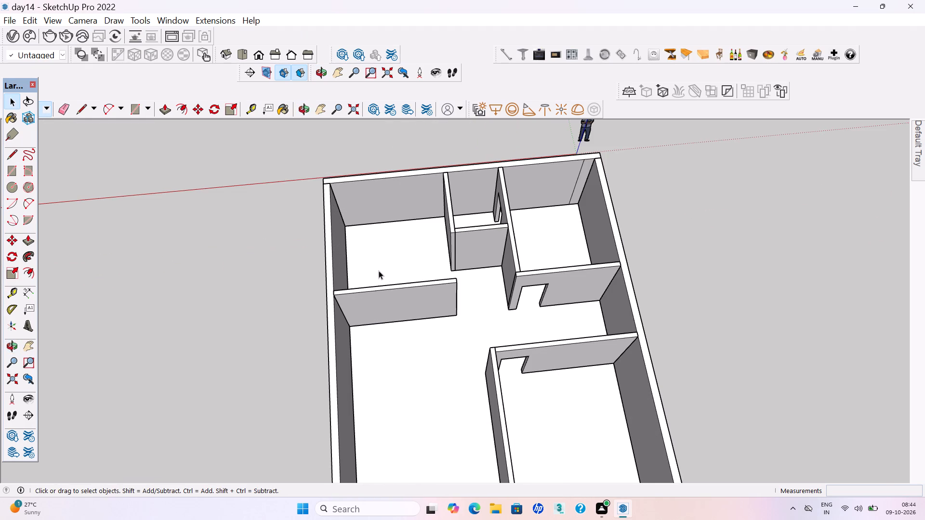
scroll(379, 271, "down", 4)
middle_click_drag(377, 310, 0, 298)
scroll(514, 229, "up", 3)
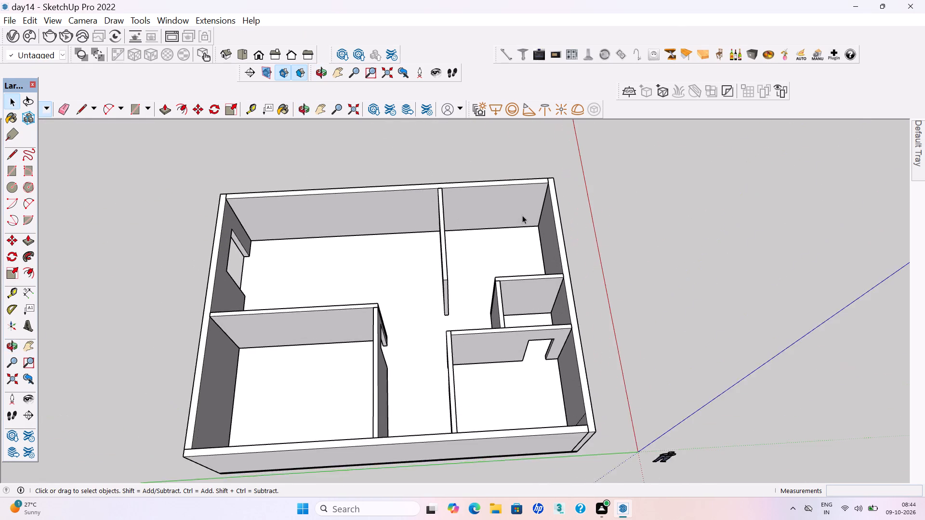
scroll(522, 215, "up", 3)
middle_click_drag(508, 260, 507, 231)
scroll(504, 228, "up", 3)
middle_click_drag(484, 245, 375, 274)
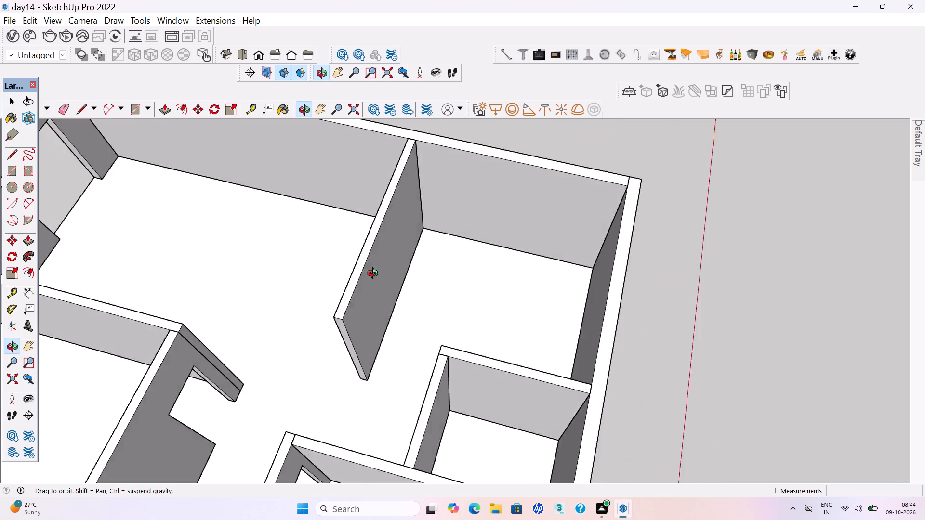
middle_click_drag(375, 274, 121, 274)
scroll(479, 286, "up", 1)
middle_click_drag(495, 293, 462, 301)
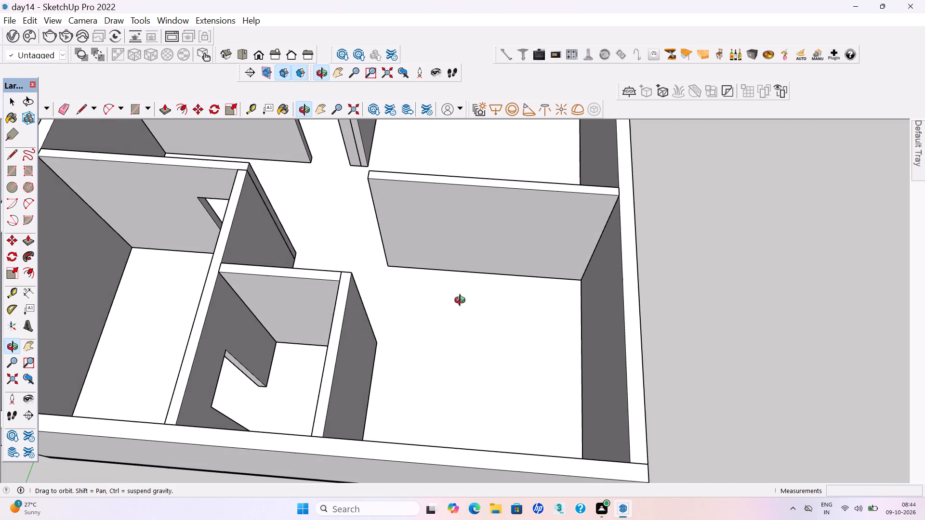
middle_click_drag(462, 301, 462, 302)
middle_click(462, 302)
middle_click(462, 302)
middle_click(462, 302)
middle_click(462, 302)
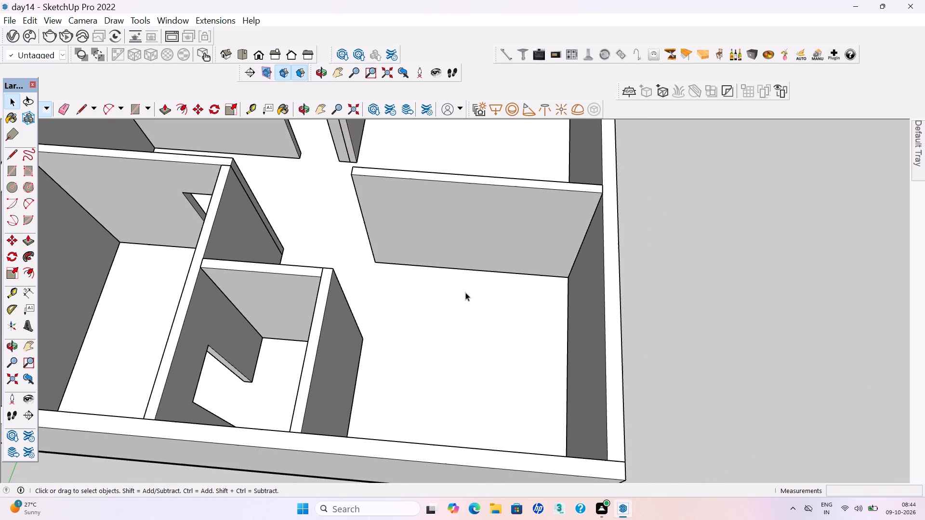
key("h")
left_click_drag(387, 290, 446, 303)
middle_click_drag(621, 363, 622, 326)
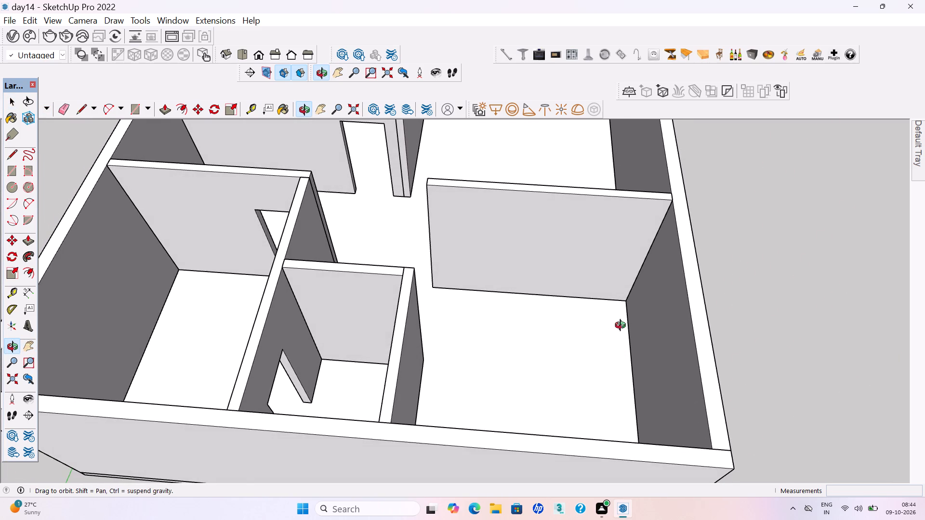
middle_click_drag(622, 326, 622, 326)
left_click_drag(490, 391, 542, 391)
middle_click_drag(390, 348, 725, 378)
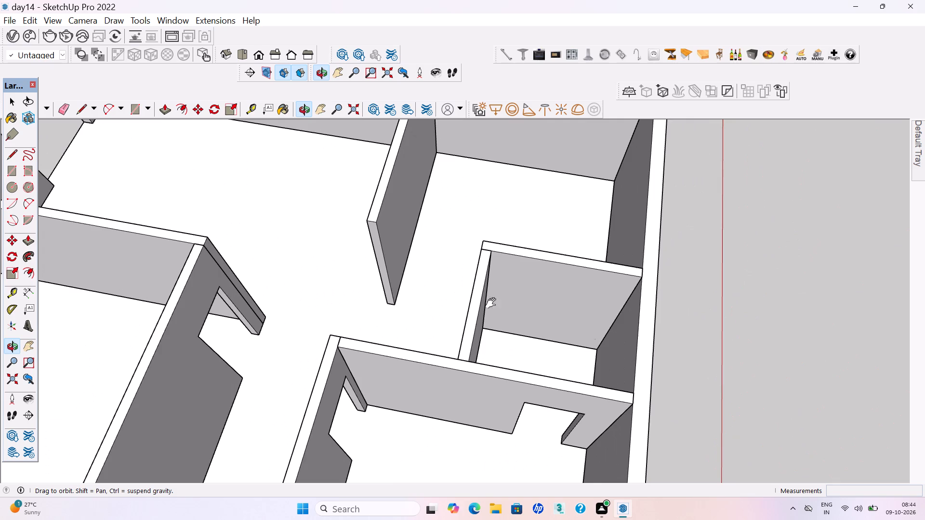
left_click_drag(454, 323, 447, 383)
middle_click_drag(477, 370, 507, 365)
left_click_drag(442, 334, 438, 363)
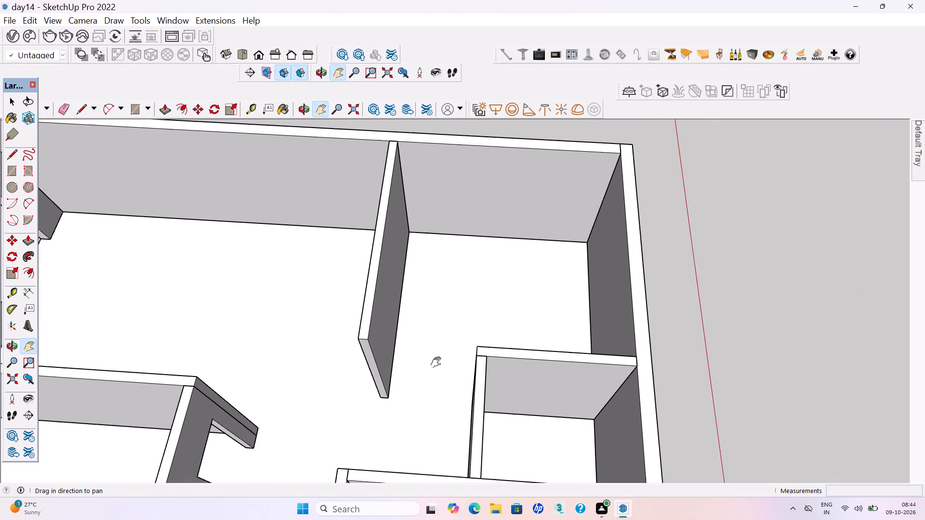
left_click_drag(438, 363, 437, 375)
middle_click_drag(483, 366, 493, 357)
middle_click(493, 357)
middle_click_drag(561, 356, 310, 380)
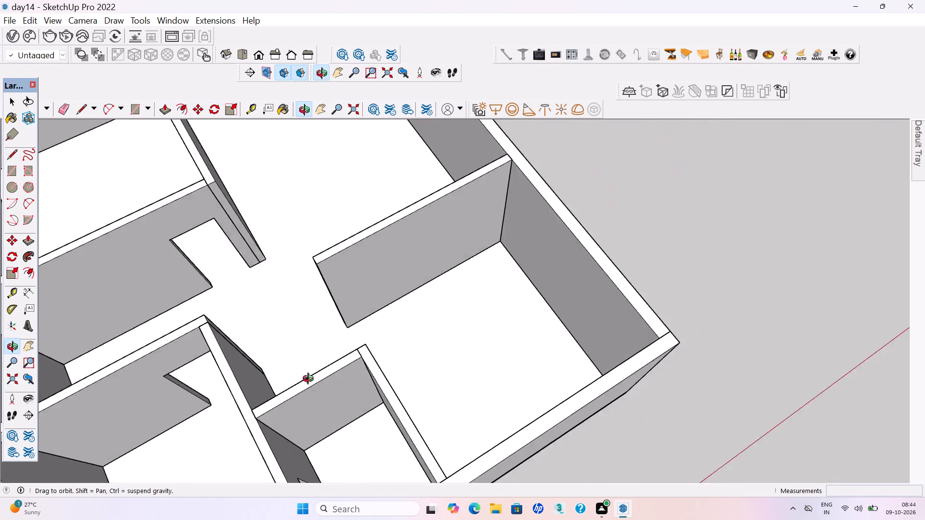
middle_click_drag(310, 380, 176, 375)
Place floor guides in the corner room about 11' from the outer side wall and 2' from the partition wall.
key("t")
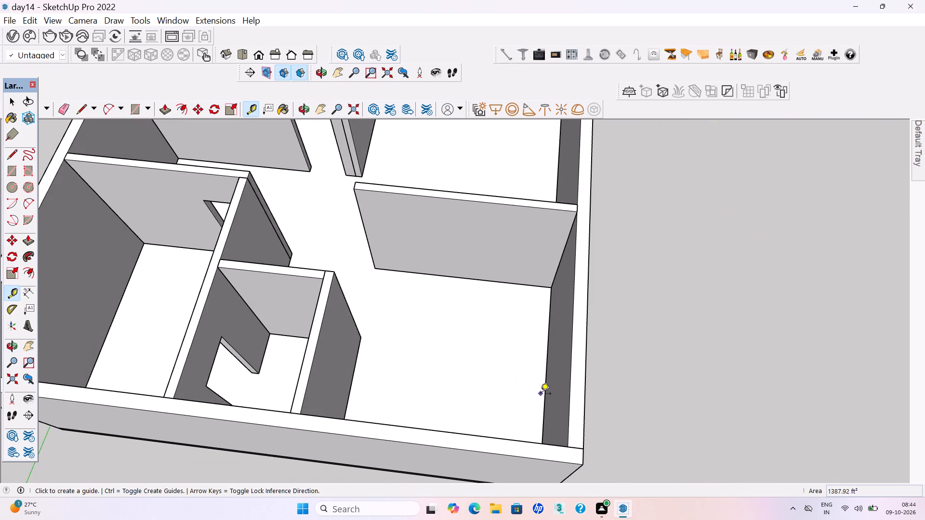
left_click(542, 395)
left_click(401, 293)
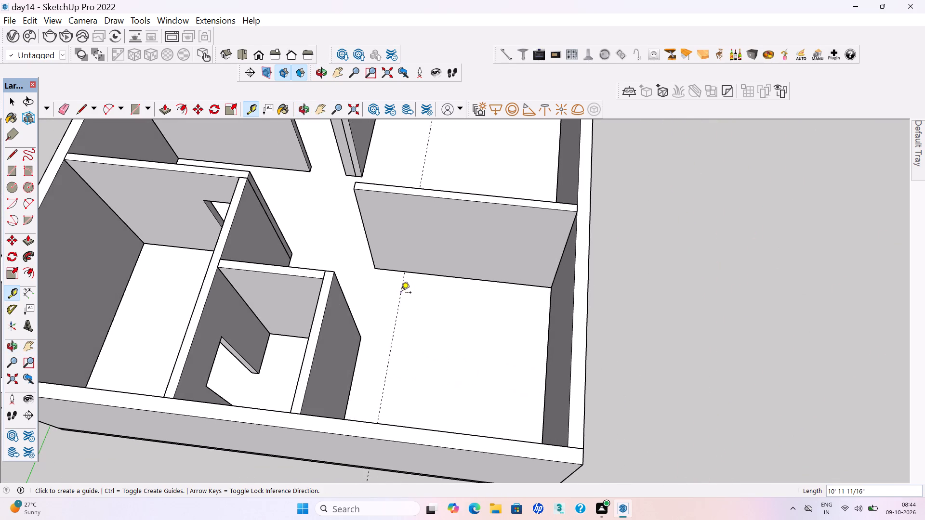
middle_click_drag(412, 320, 425, 291)
scroll(448, 291, "up", 3)
left_click(461, 286)
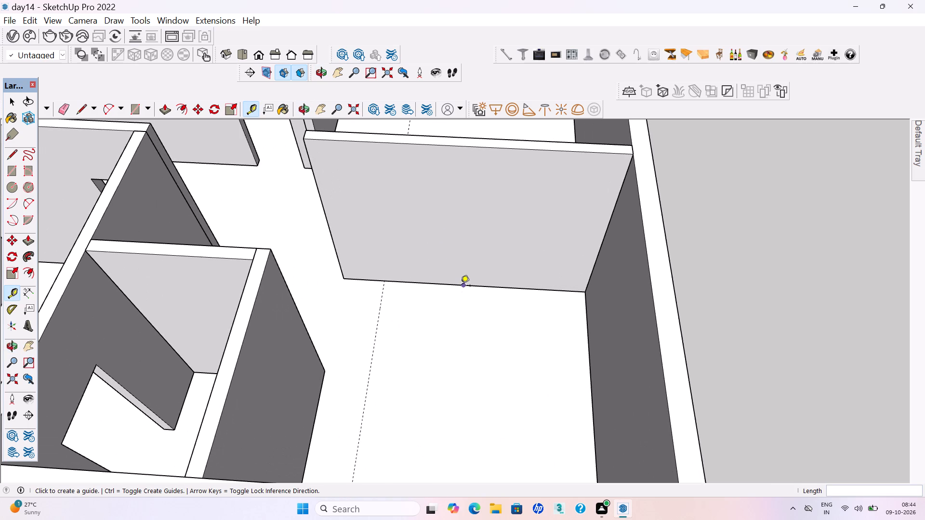
type("2'")
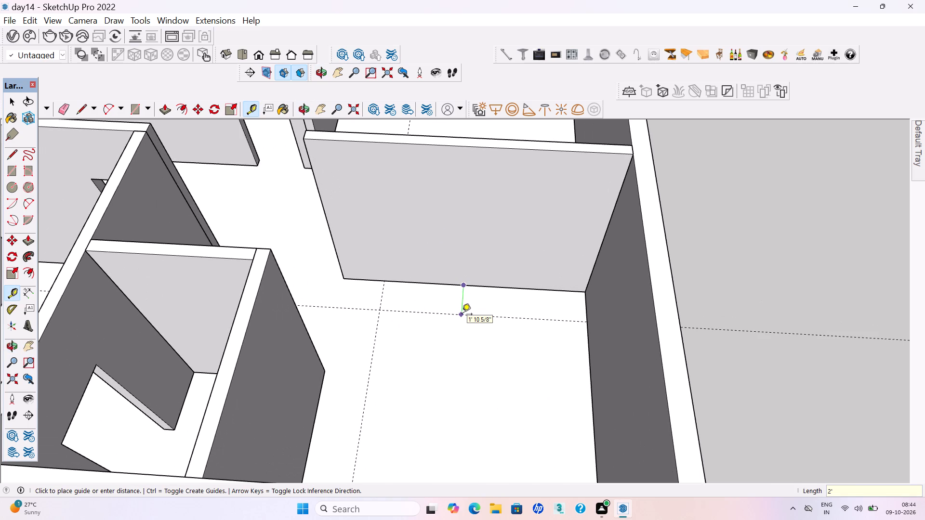
key("Return")
Draw a floor rectangle about 11' by 2' along the partition wall, bounded by the two guides and the outer side wall.
middle_click(443, 360)
scroll(459, 301, "up", 5)
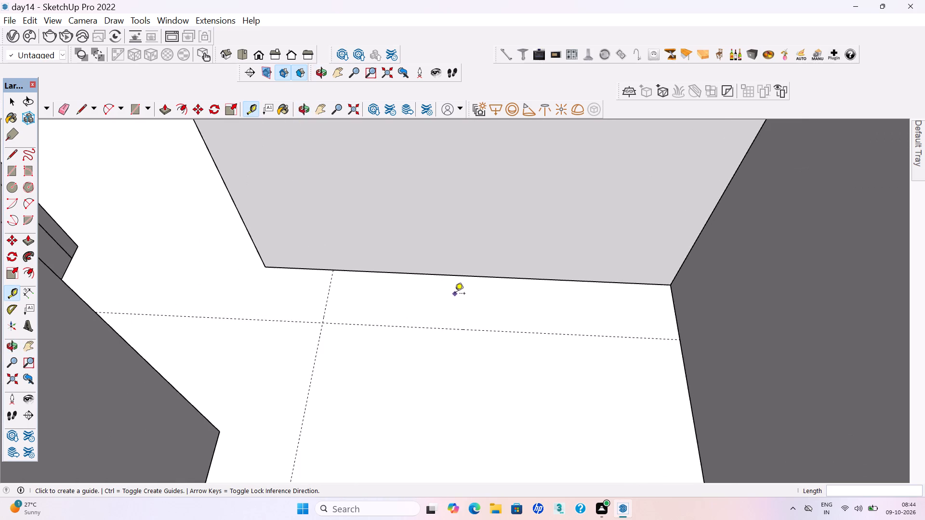
scroll(455, 294, "up", 1)
key("r")
left_click(318, 269)
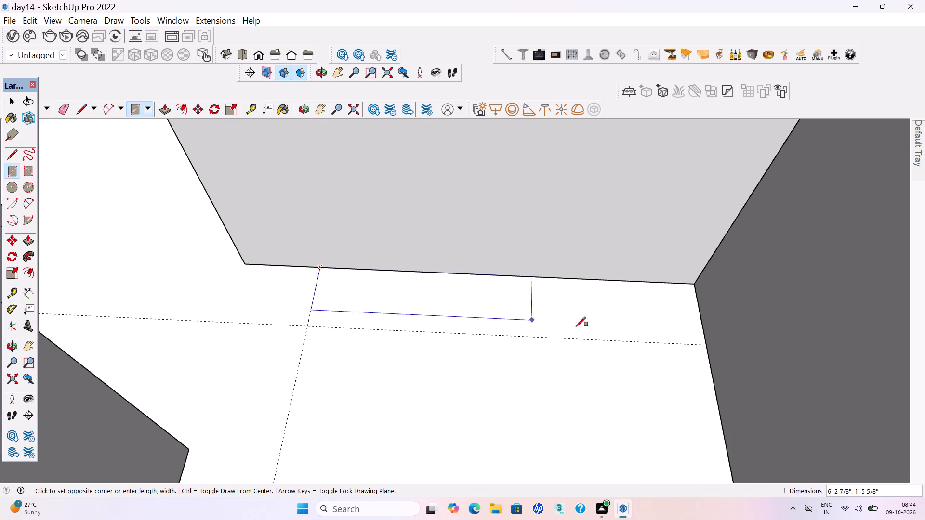
left_click(709, 343)
Make the new floor rectangle and its edges a group.
key("space")
double_click(607, 323)
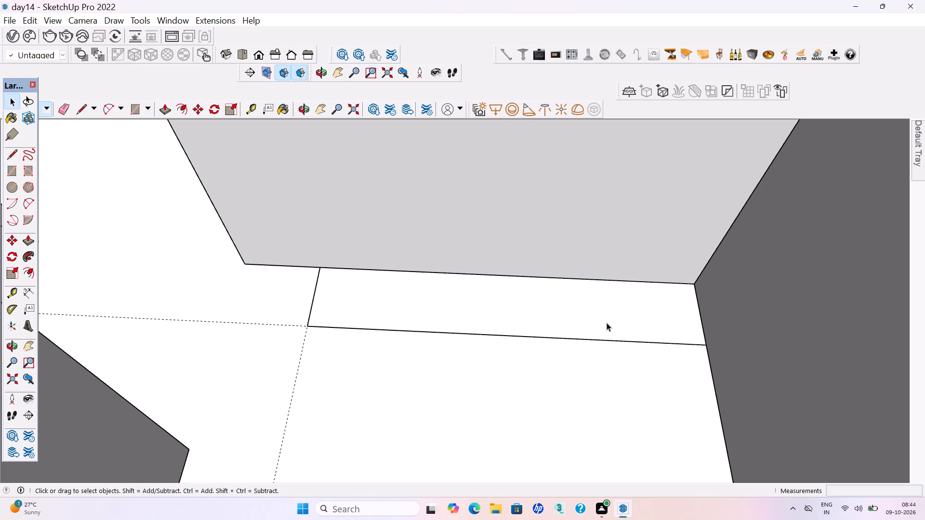
right_click(607, 323)
left_click(632, 187)
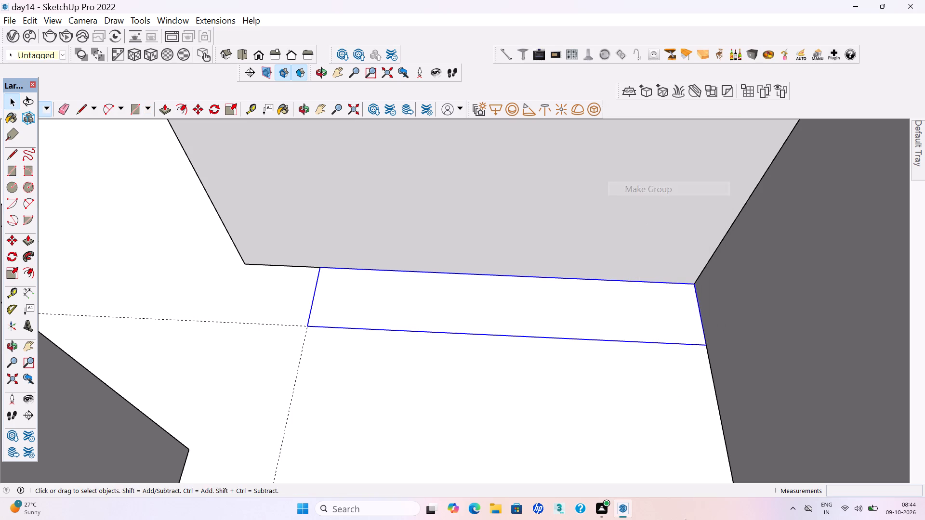
Inside the rectangle's group, Push/Pull the face up 4" into a low base and leave the group.
double_click(462, 316)
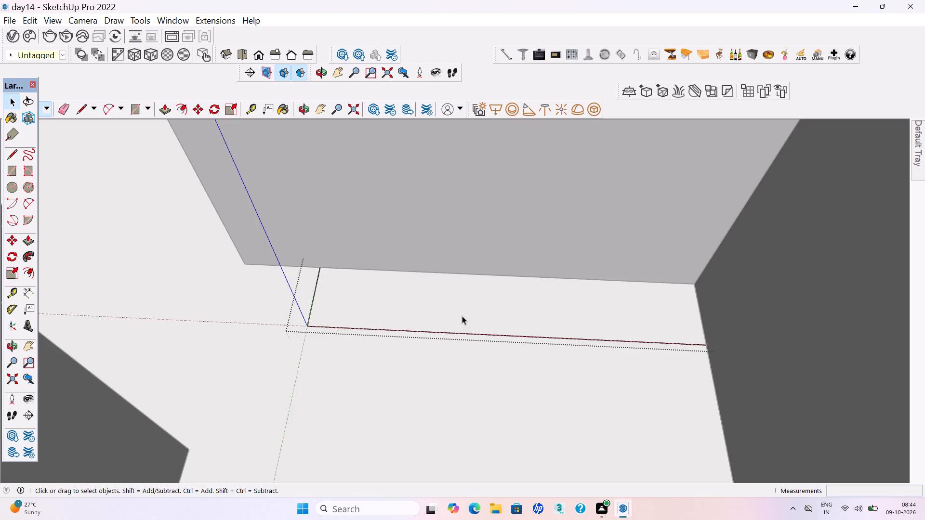
left_click(462, 316)
key("bracketleft")
left_click(462, 316)
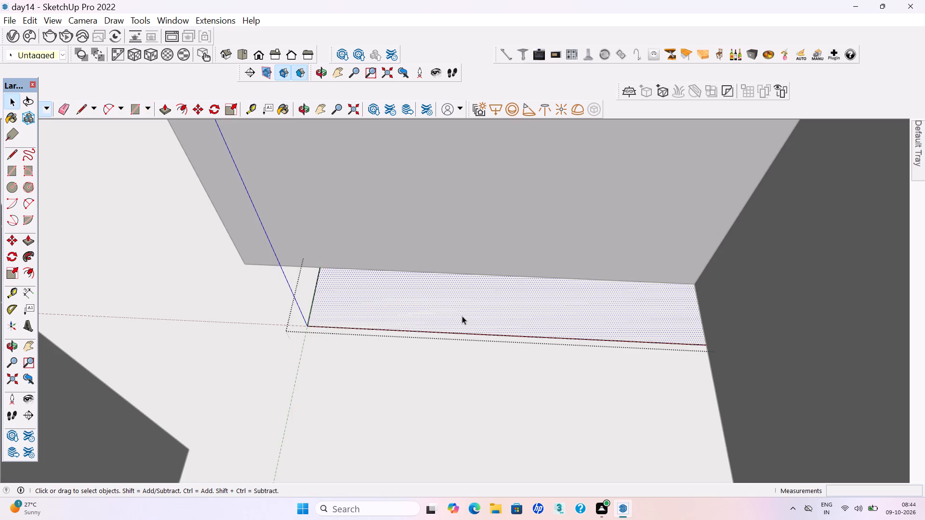
key("p")
left_click(465, 316)
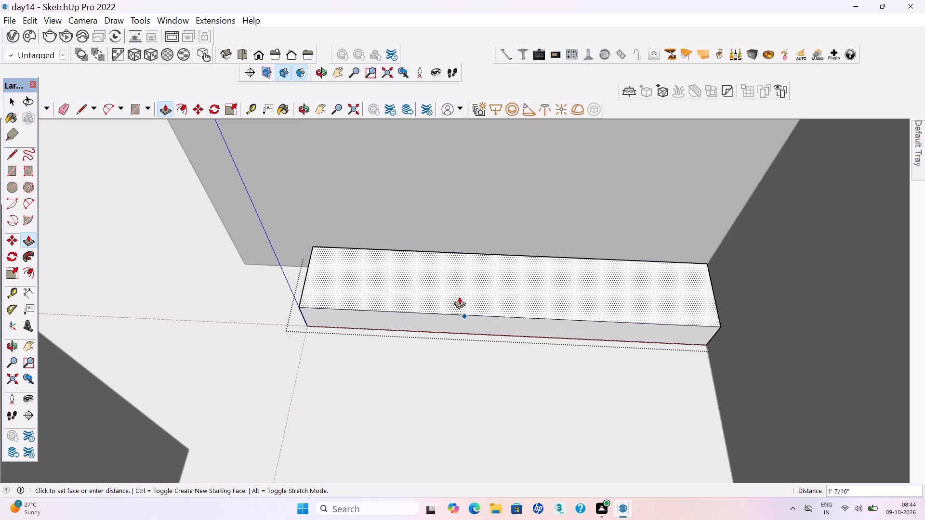
type("4\"")
key("Return")
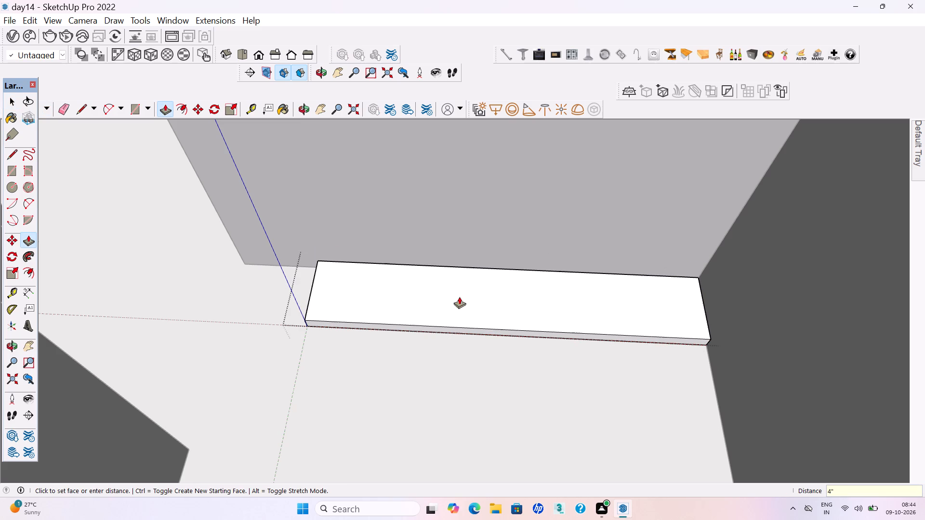
key("space")
left_click(462, 379)
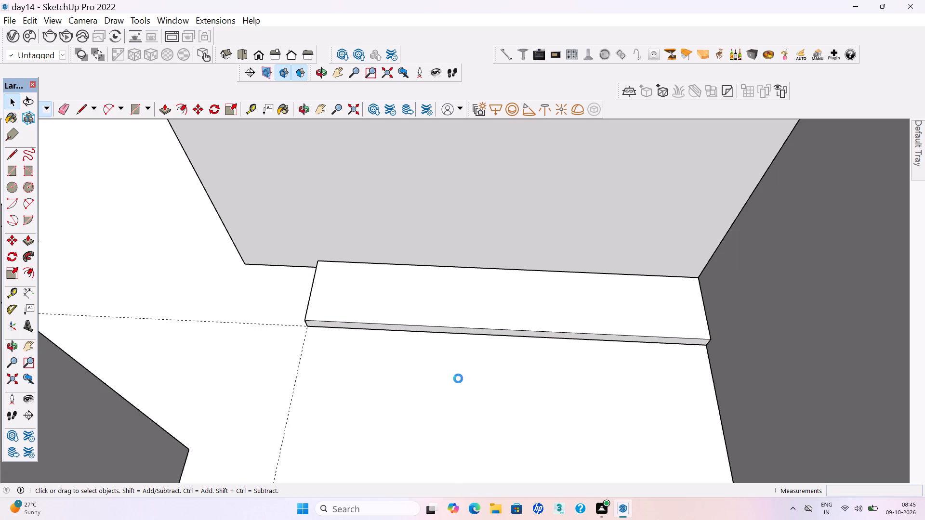
Save the model.
key("ctrl+s")
key("ctrl+s")
key("ctrl+s")
Draw a rectangle about 11' by 2' covering the top of the low base, between its opposite corners.
scroll(372, 426, "down", 1)
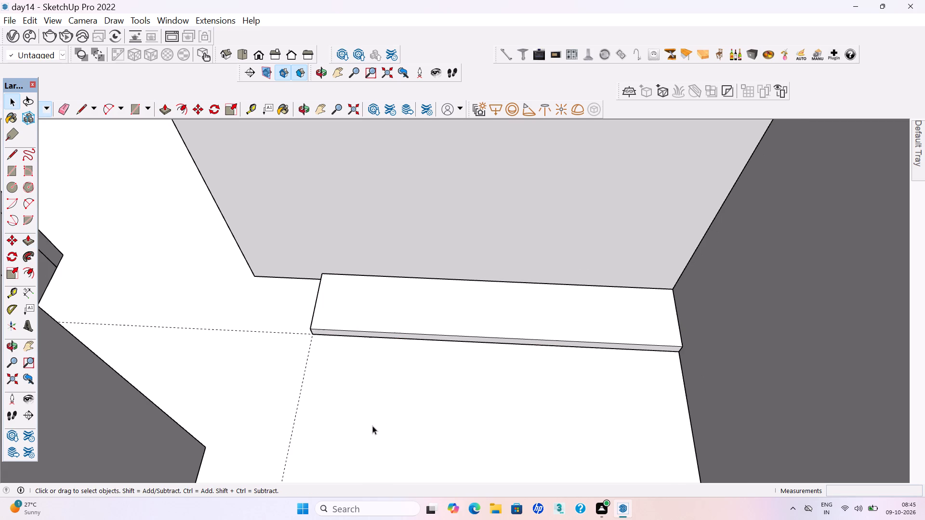
middle_click_drag(420, 427, 444, 416)
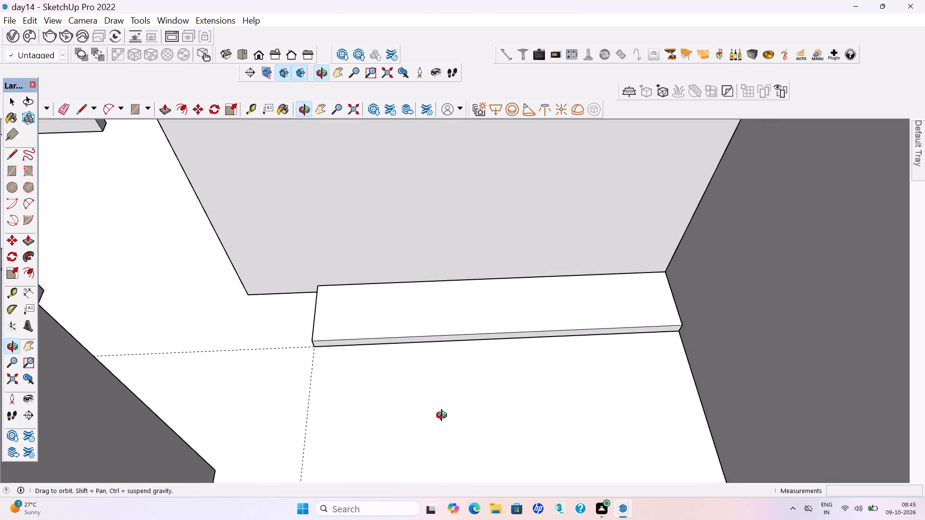
middle_click_drag(444, 416, 434, 421)
middle_click(434, 421)
key("r")
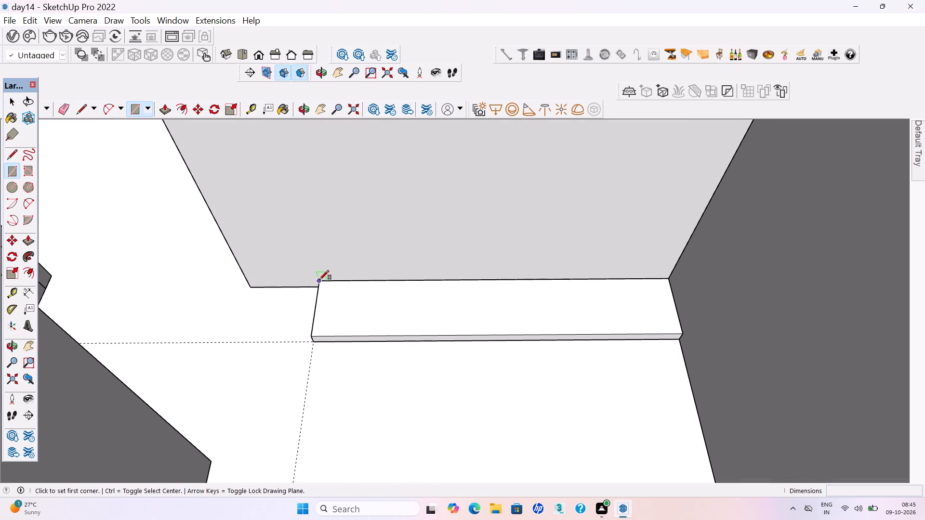
left_click(319, 280)
left_click(682, 331)
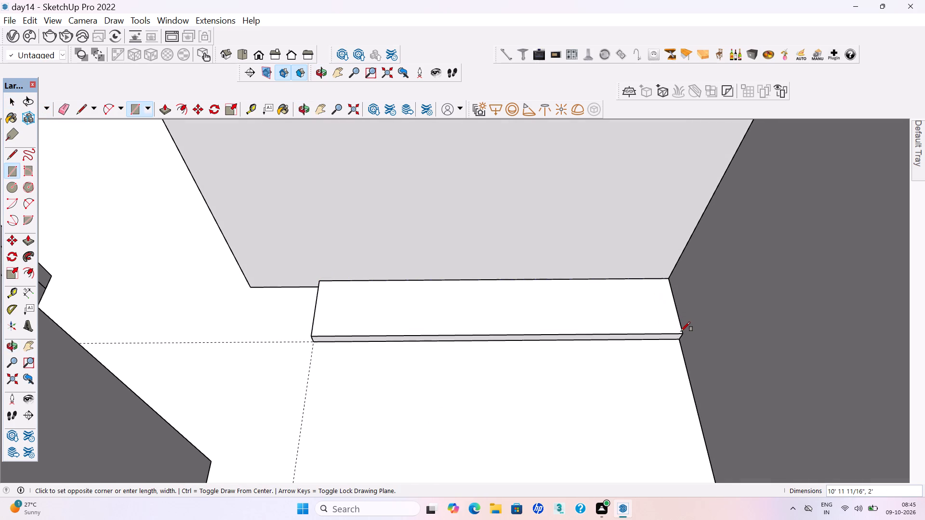
Make the rectangle on top of the base a separate group.
key("space")
double_click(617, 320)
right_click(617, 320)
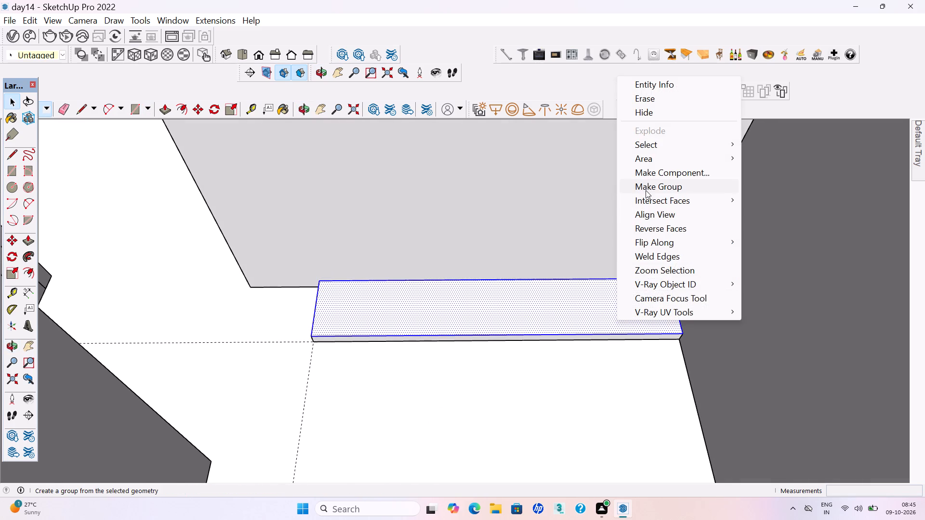
left_click(646, 190)
Inside the top rectangle's group, Push/Pull the face up 2'7" into a cabinet body and leave the group.
double_click(536, 317)
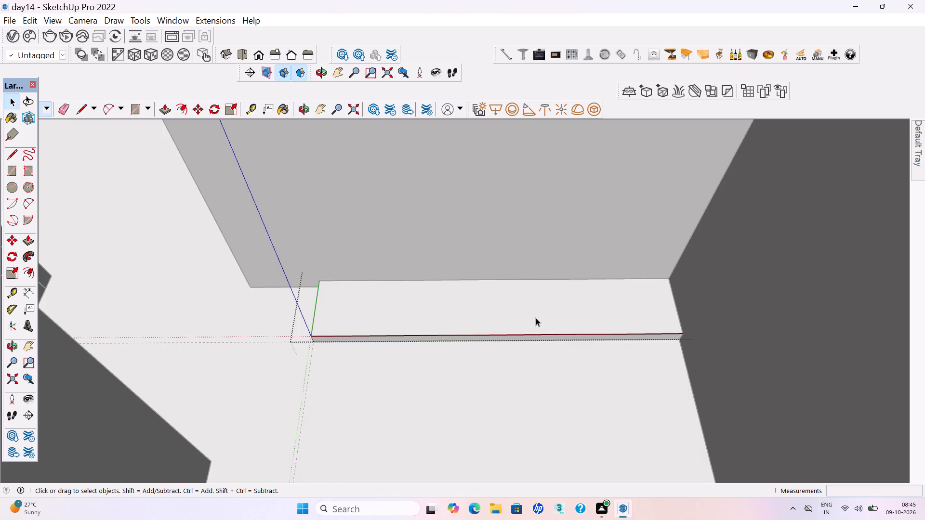
left_click(536, 318)
key("p")
left_click(536, 318)
type("2'7\"")
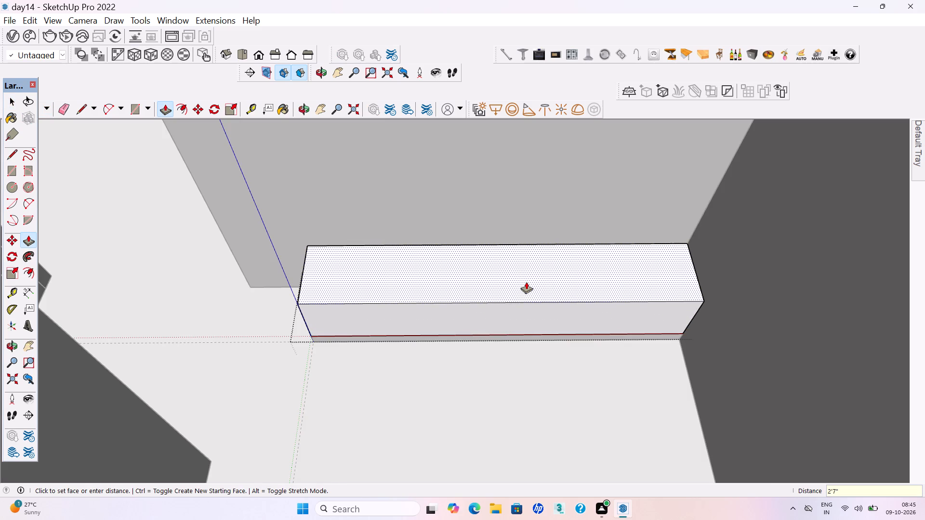
key("Return")
key("space")
left_click(511, 438)
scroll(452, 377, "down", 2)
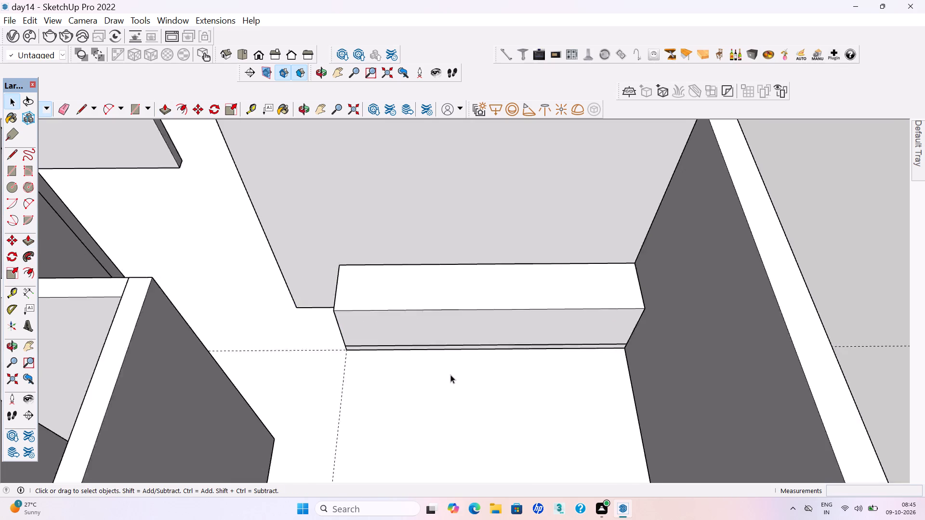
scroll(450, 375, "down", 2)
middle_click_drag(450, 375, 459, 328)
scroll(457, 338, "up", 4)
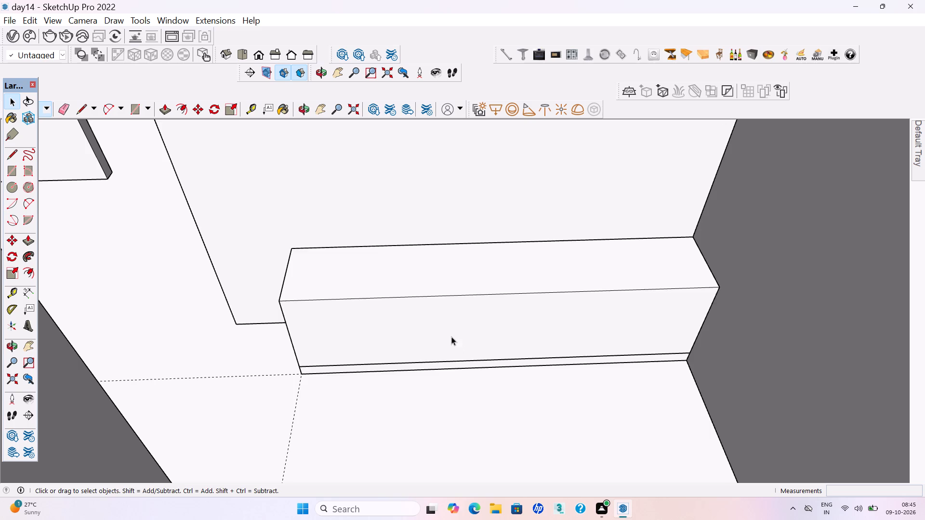
Inside the cabinet body's group, offset the outline of the long front face 18 mm inward.
middle_click_drag(451, 337, 441, 316)
double_click(444, 326)
left_click(439, 321)
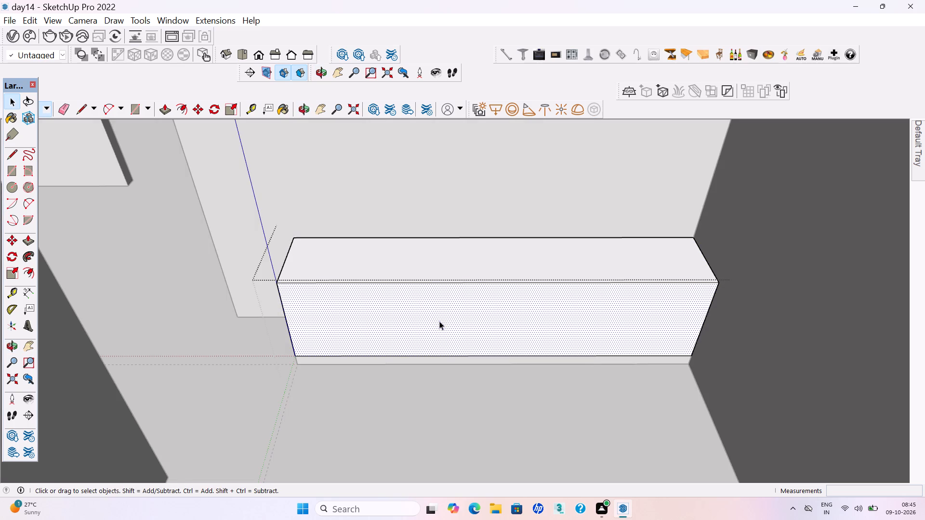
key("f")
left_click(436, 317)
type("18mm")
key("Return")
key("space")
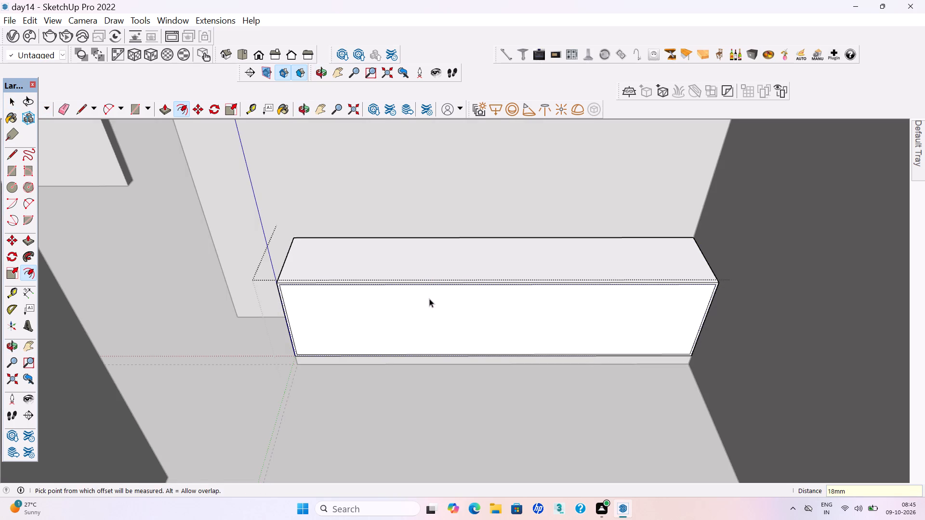
Push the inner front face back into the cabinet body to hollow it into an open box, and leave the group.
left_click(500, 326)
key("p")
left_click(497, 336)
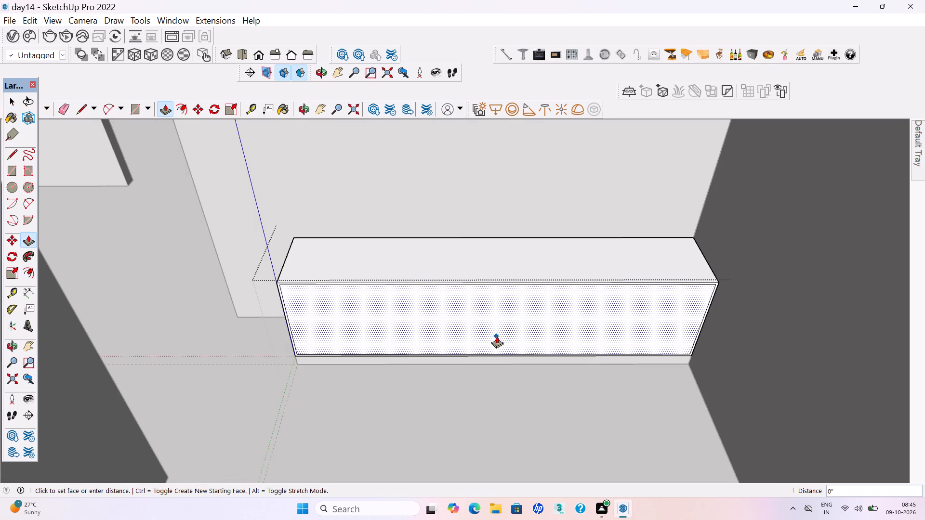
left_click(486, 305)
key("space")
scroll(455, 342, "down", 3)
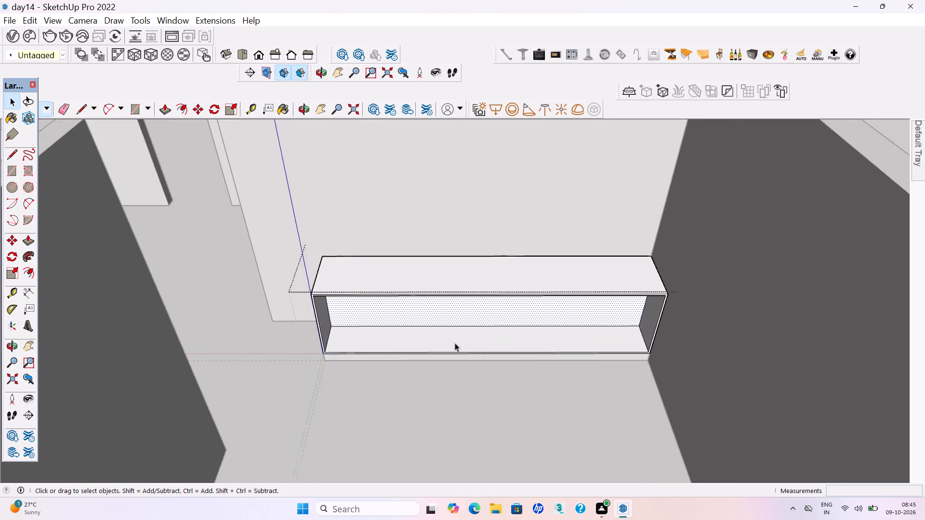
scroll(473, 348, "down", 4)
left_click(783, 261)
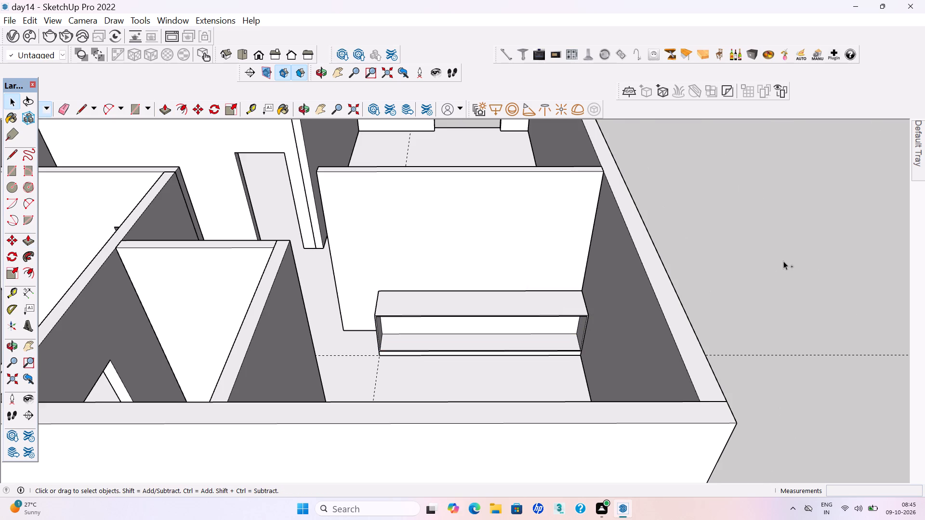
Save the model.
key("ctrl+s")
key("ctrl+s")
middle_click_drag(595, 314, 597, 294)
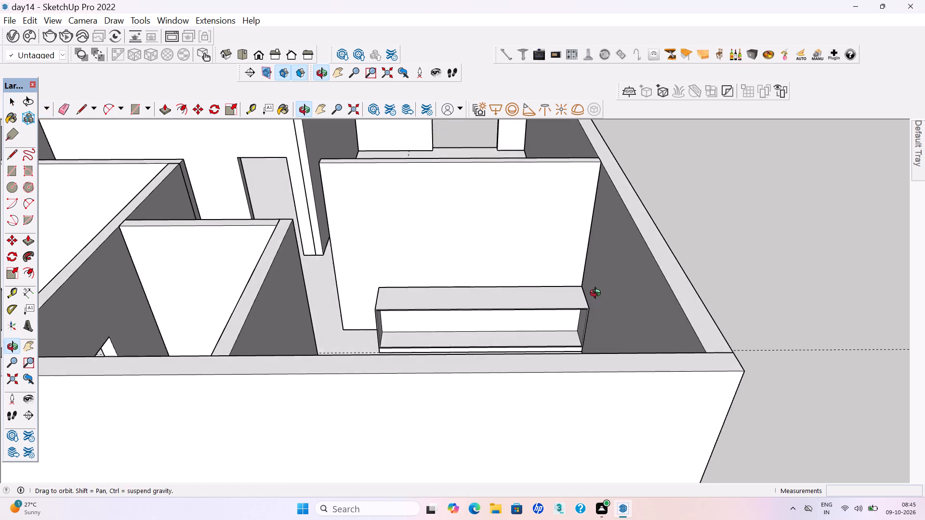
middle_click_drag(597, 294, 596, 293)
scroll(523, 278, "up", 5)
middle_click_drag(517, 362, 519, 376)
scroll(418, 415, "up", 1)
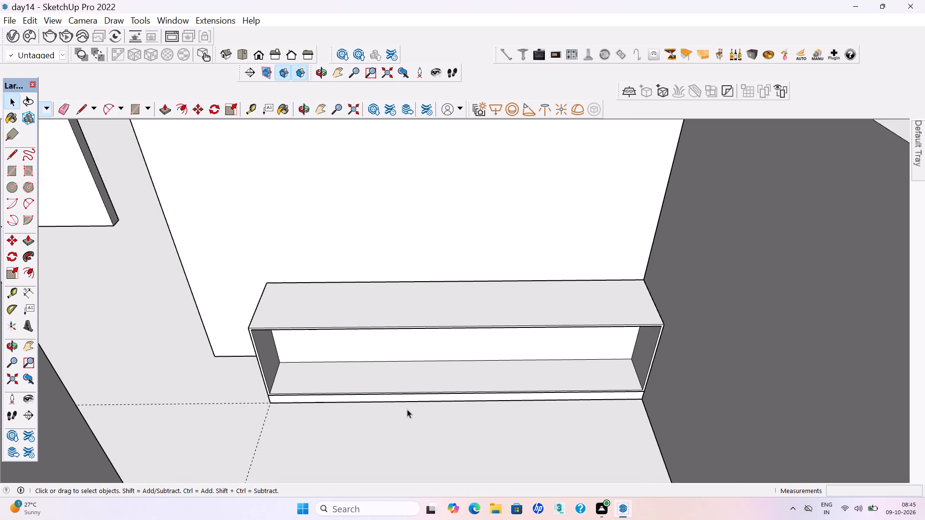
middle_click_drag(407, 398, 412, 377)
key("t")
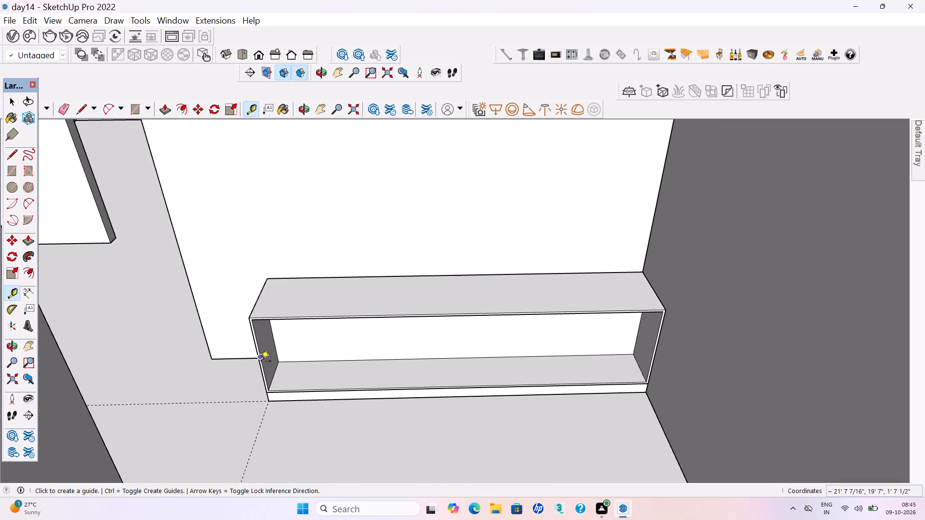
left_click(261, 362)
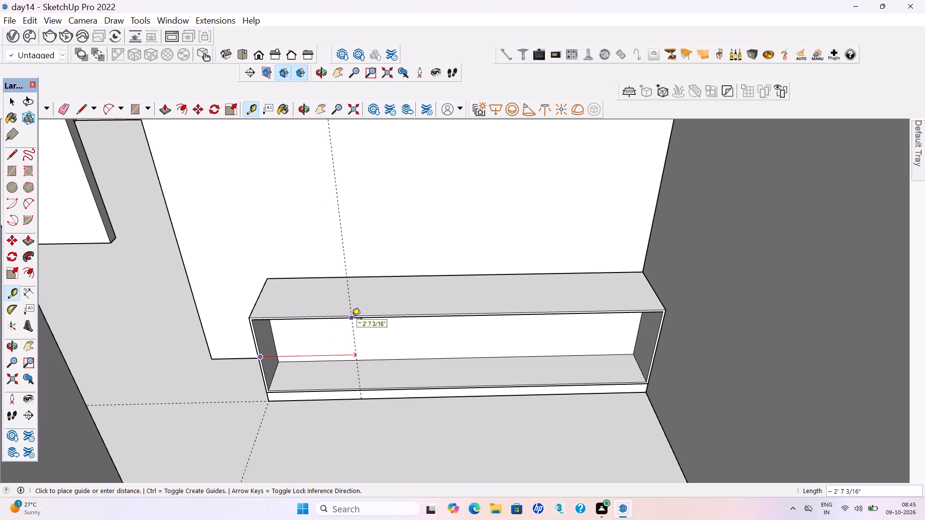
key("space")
Place a vertical guide line across the cabinet front, 2' in from its outer edge at the room's side wall.
scroll(697, 467, "up", 4)
scroll(618, 386, "up", 3)
key("t")
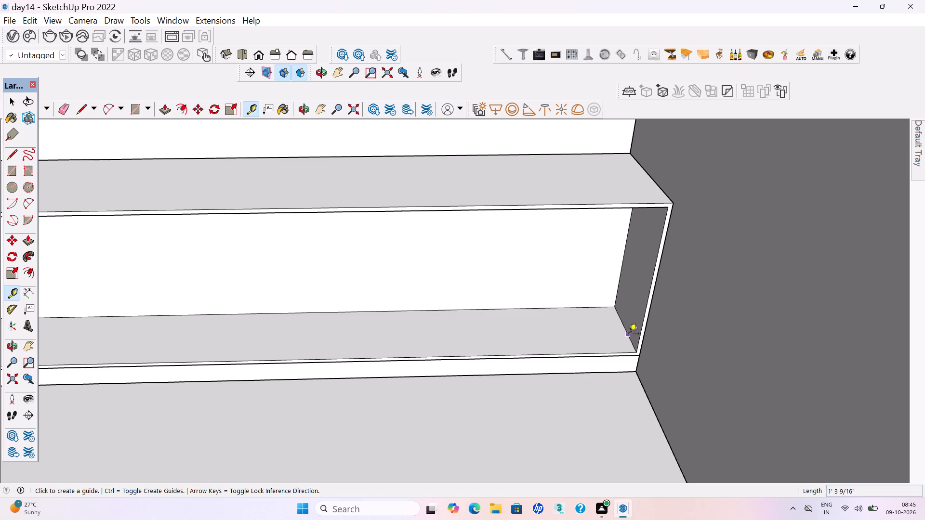
left_click(646, 317)
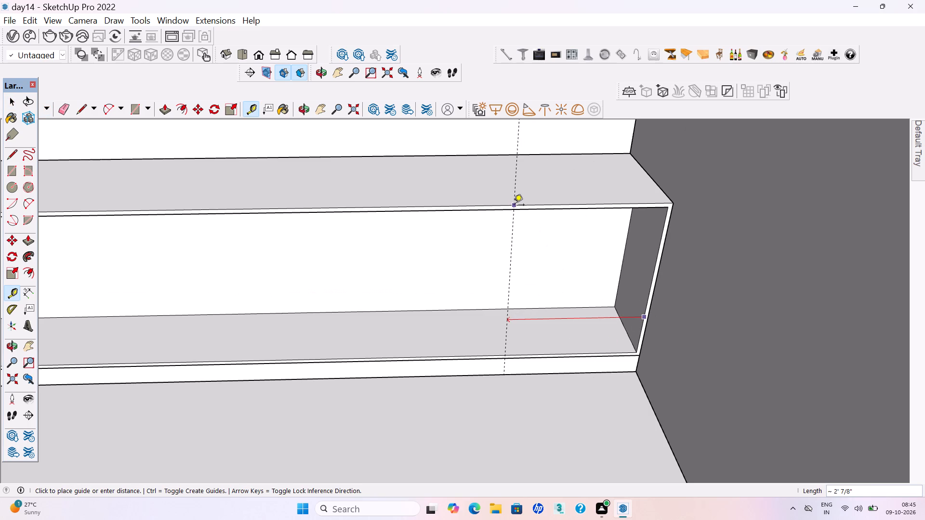
type("2'")
key("Return")
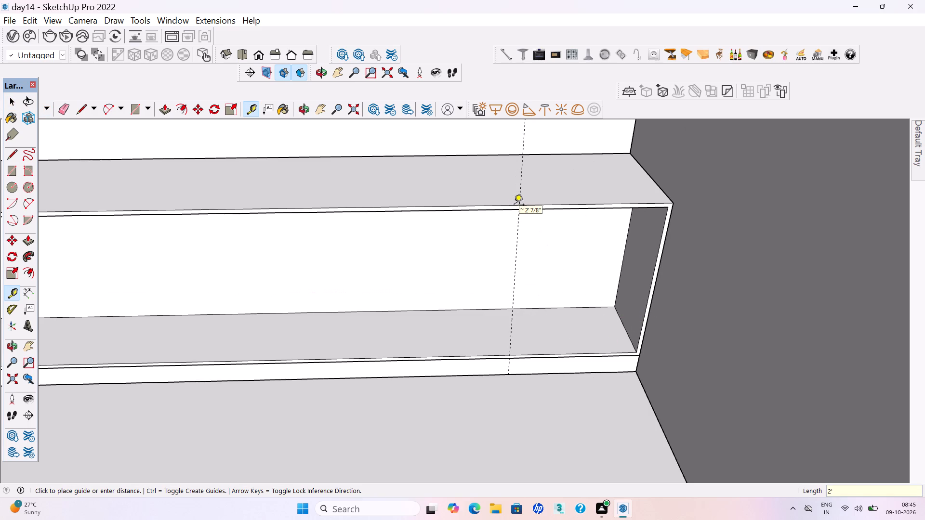
key("space")
Inside the low base's group, draw a vertical line on the front face along the guide, from bottom to top edge.
scroll(542, 385, "up", 4)
double_click(533, 362)
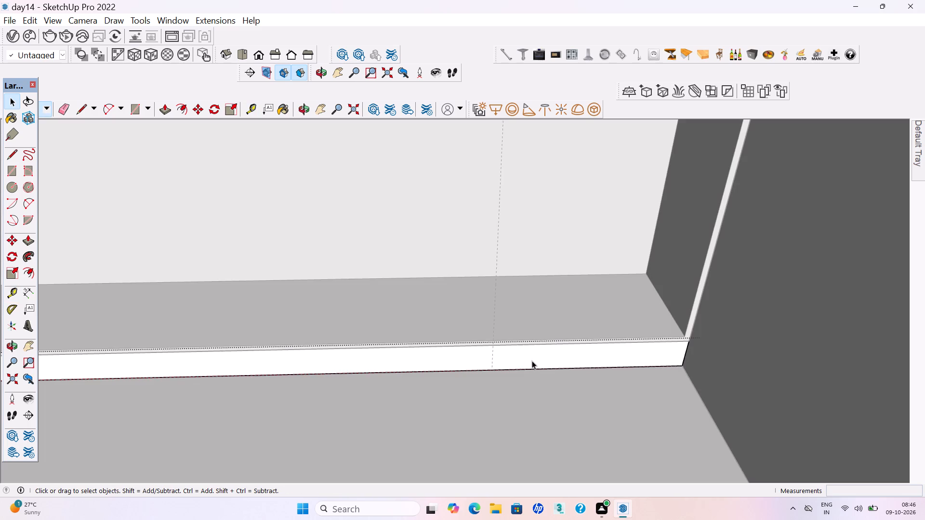
left_click(527, 358)
key("l")
scroll(489, 374, "up", 5)
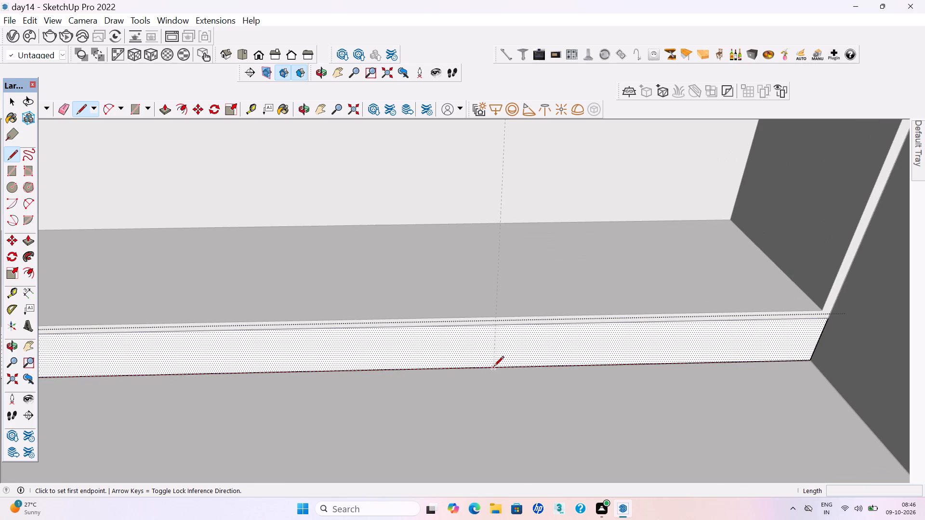
left_click(494, 367)
left_click(496, 325)
key("space")
Push/Pull the base's 2' front section out about 11'8" along the side wall to the opposite wall, and leave the group.
left_click(523, 351)
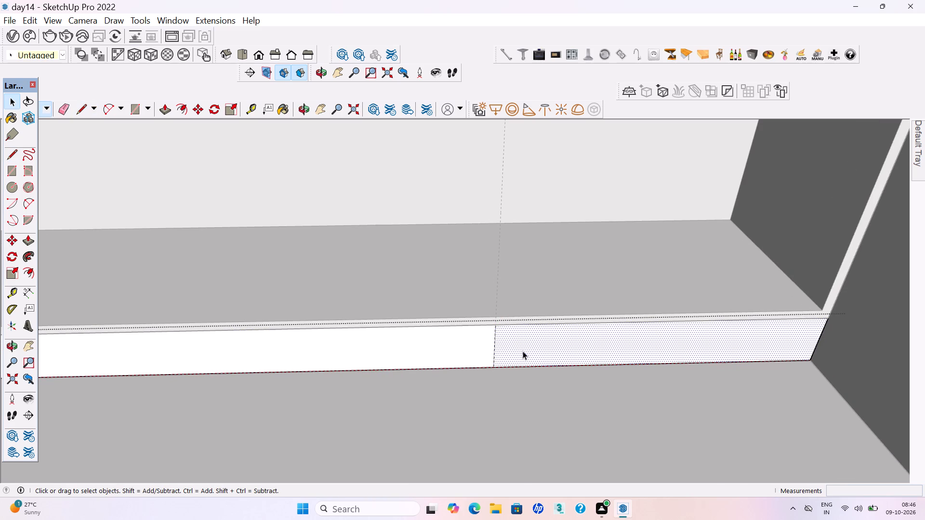
key("p")
key("Return")
left_click(521, 339)
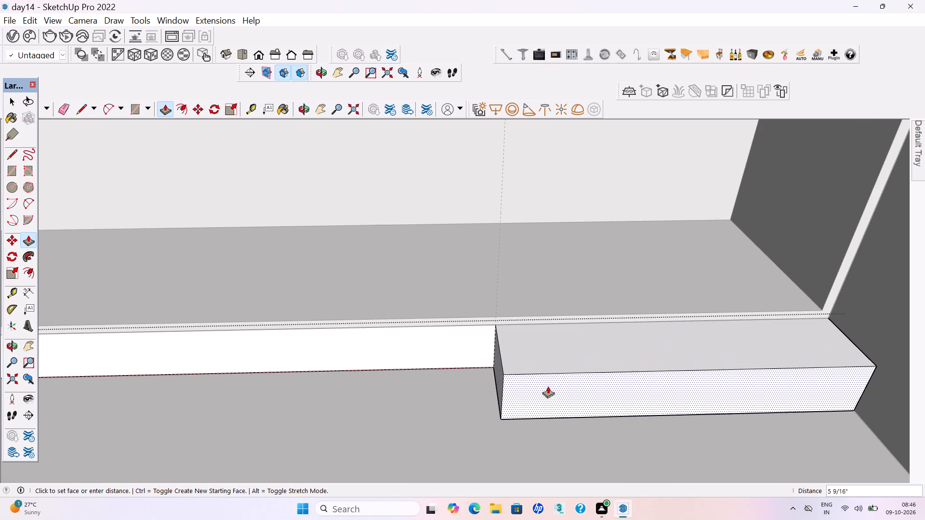
scroll(542, 386, "down", 16)
scroll(522, 352, "down", 11)
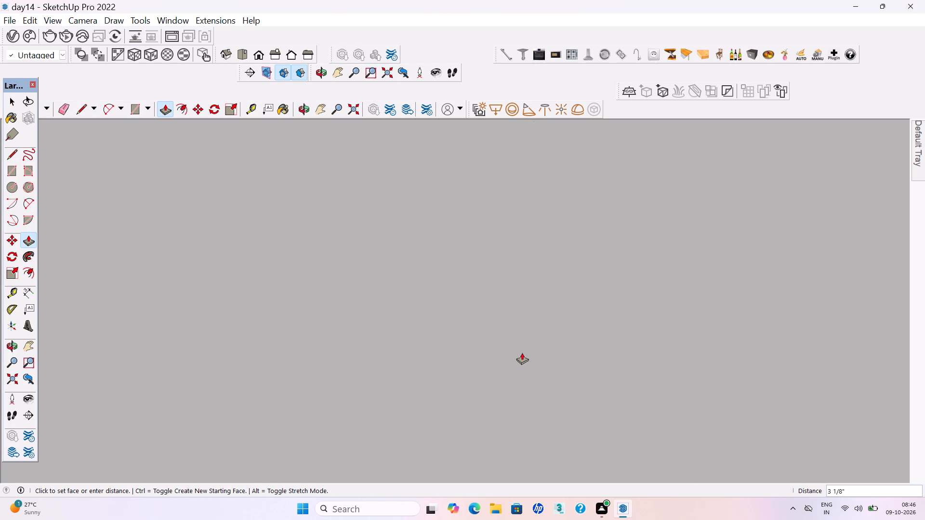
scroll(522, 352, "down", 20)
scroll(522, 351, "down", 6)
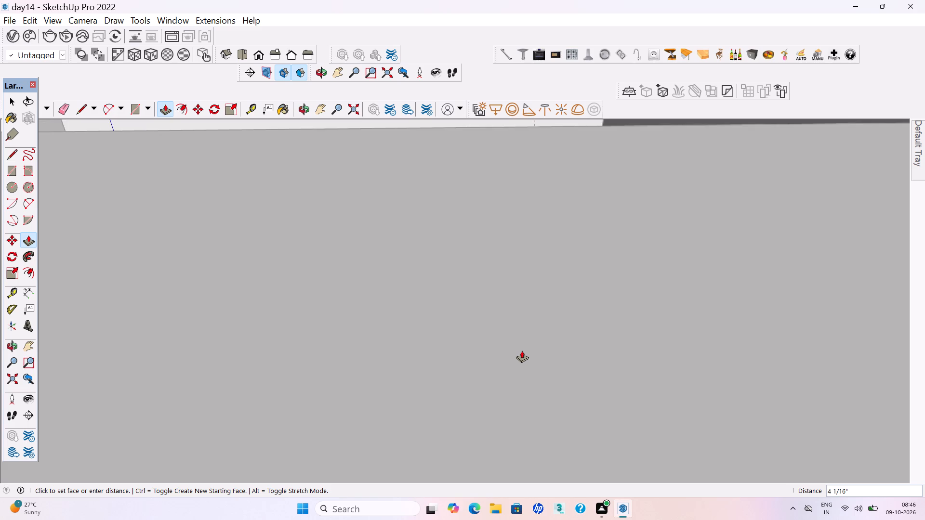
scroll(522, 351, "down", 18)
scroll(517, 353, "down", 20)
scroll(517, 353, "down", 12)
middle_click_drag(491, 338, 491, 340)
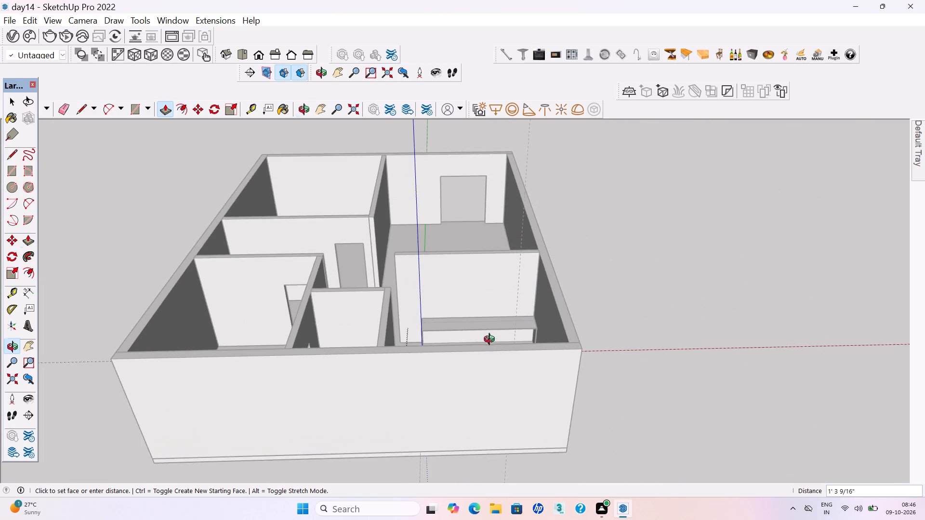
middle_click_drag(491, 340, 802, 461)
scroll(635, 269, "up", 9)
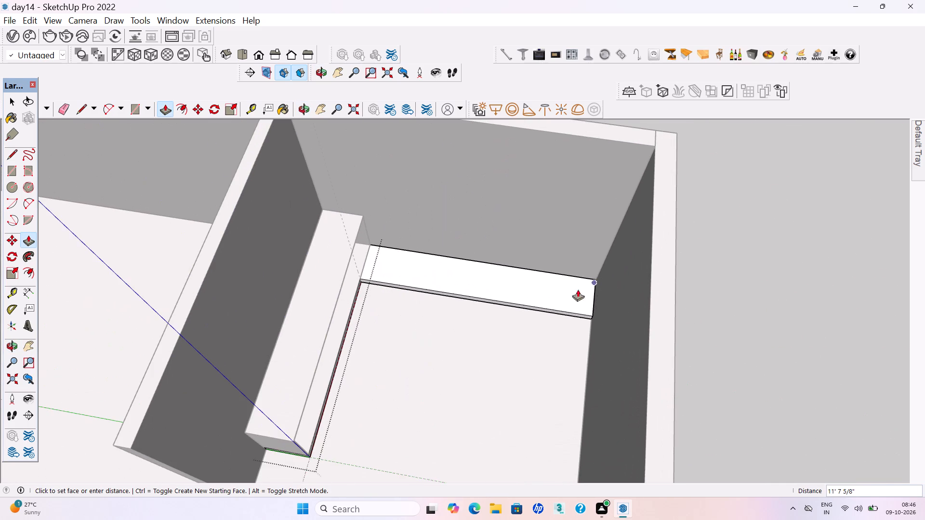
left_click(601, 318)
key("space")
left_click(721, 344)
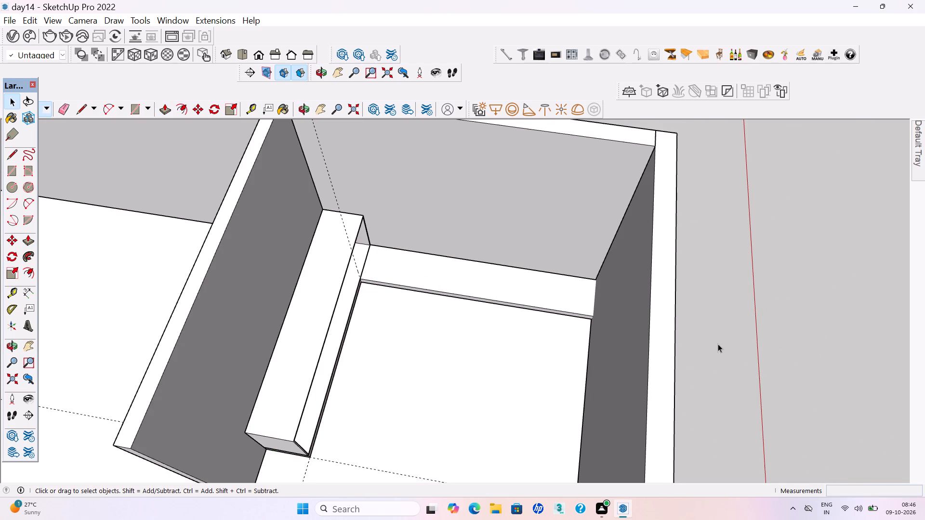
Save the model.
key("ctrl+s")
key("ctrl+s")
key("ctrl+s")
key("ctrl+s")
Inside the cabinet body's group, draw a short vertical line about 11/16" long across the front frame's top strip at the guide.
scroll(724, 359, "down", 2)
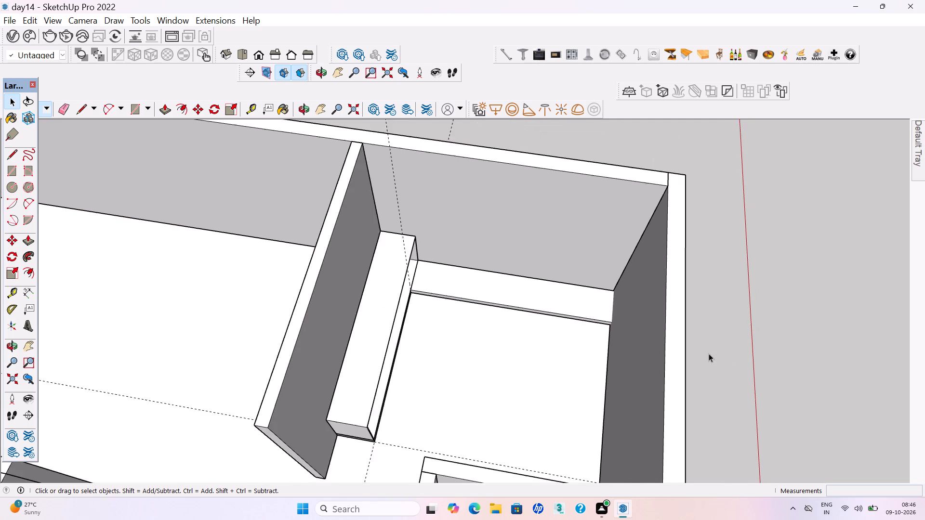
scroll(709, 353, "down", 4)
middle_click_drag(687, 352, 375, 307)
scroll(459, 313, "up", 12)
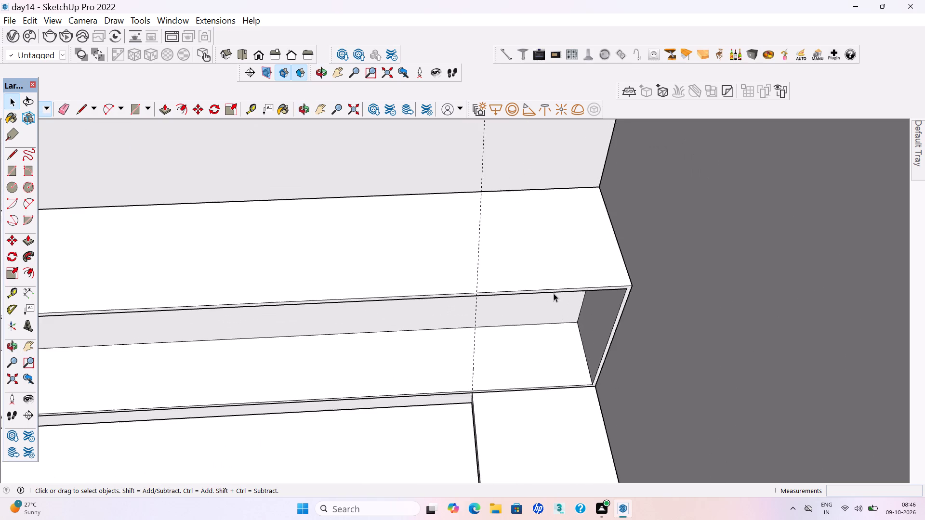
scroll(554, 293, "up", 11)
middle_click_drag(473, 292, 469, 247)
scroll(452, 395, "down", 4)
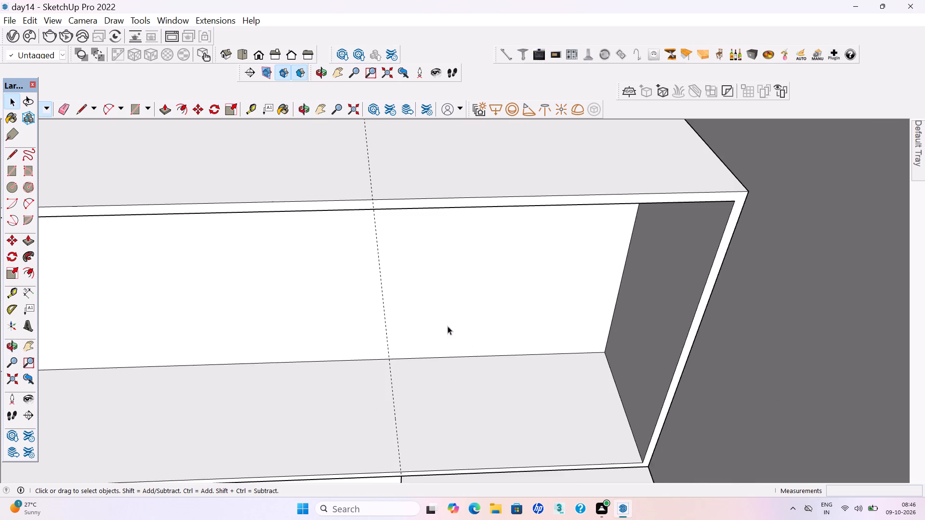
scroll(397, 227, "up", 4)
double_click(399, 236)
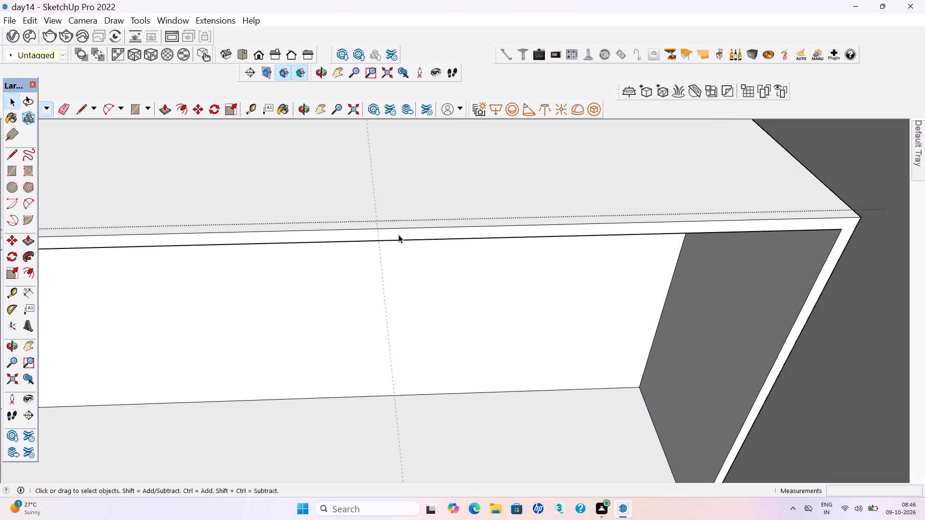
left_click(398, 234)
key("l")
scroll(352, 231, "up", 7)
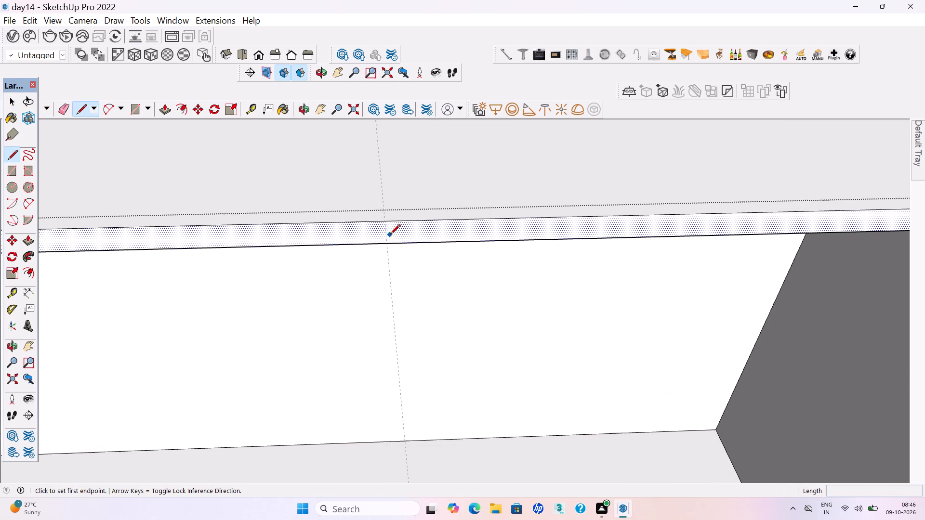
scroll(390, 235, "up", 2)
left_click(384, 247)
left_click(381, 216)
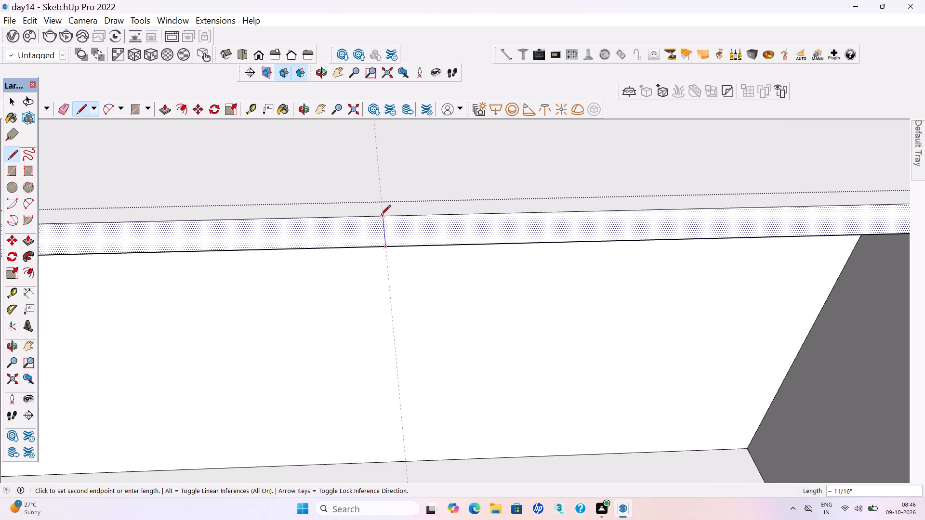
Draw a matching line about 11/16" long across the front frame's bottom strip at the guide.
scroll(386, 240, "down", 20)
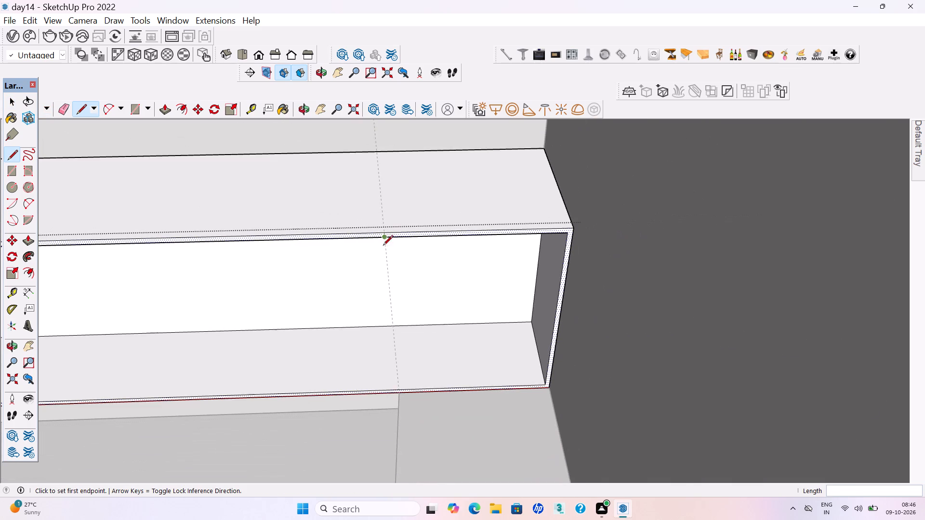
scroll(400, 413, "up", 10)
scroll(394, 373, "up", 11)
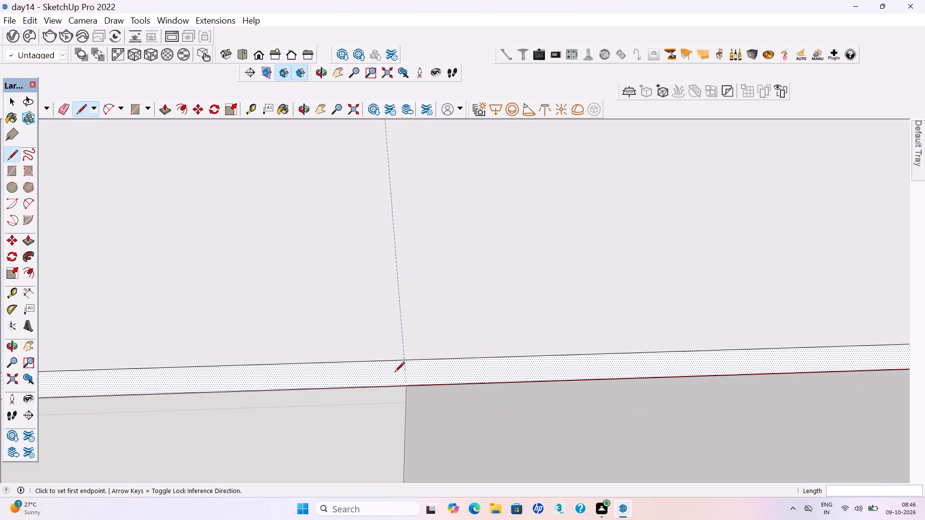
scroll(395, 373, "up", 10)
left_click(411, 396)
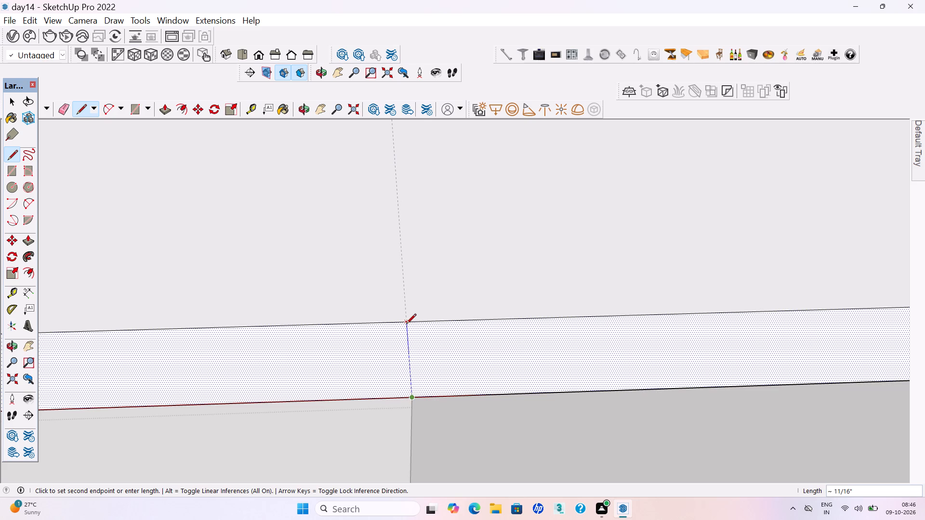
left_click(406, 325)
key("space")
Push/Pull the front frame section beyond the dividing lines about 11'8" along the side wall to the opposite wall, and leave the group.
left_click(436, 365)
key("p")
key("Return")
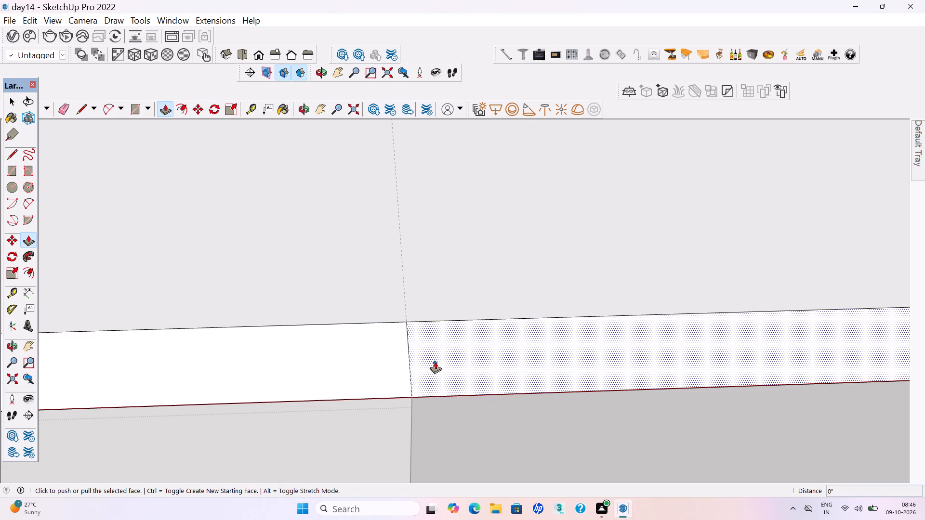
left_click(436, 349)
scroll(478, 408, "down", 14)
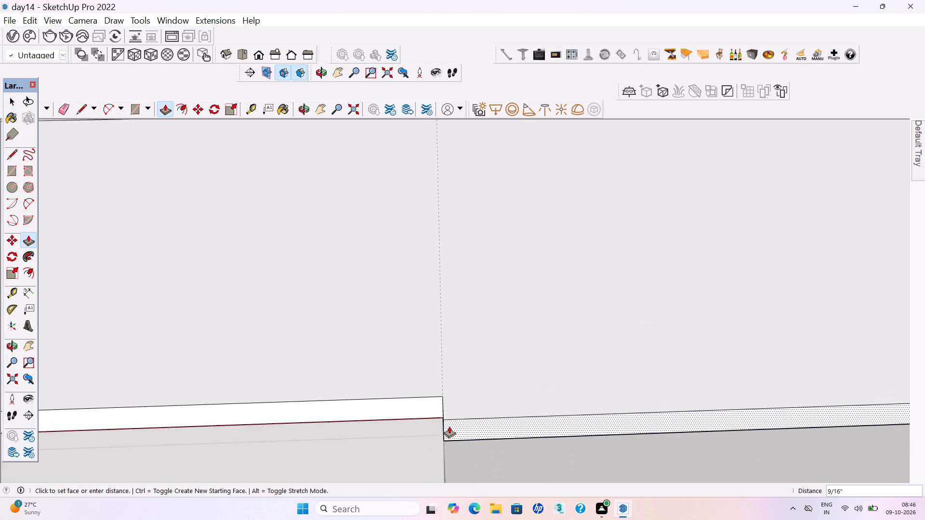
scroll(449, 426, "down", 18)
scroll(444, 415, "down", 10)
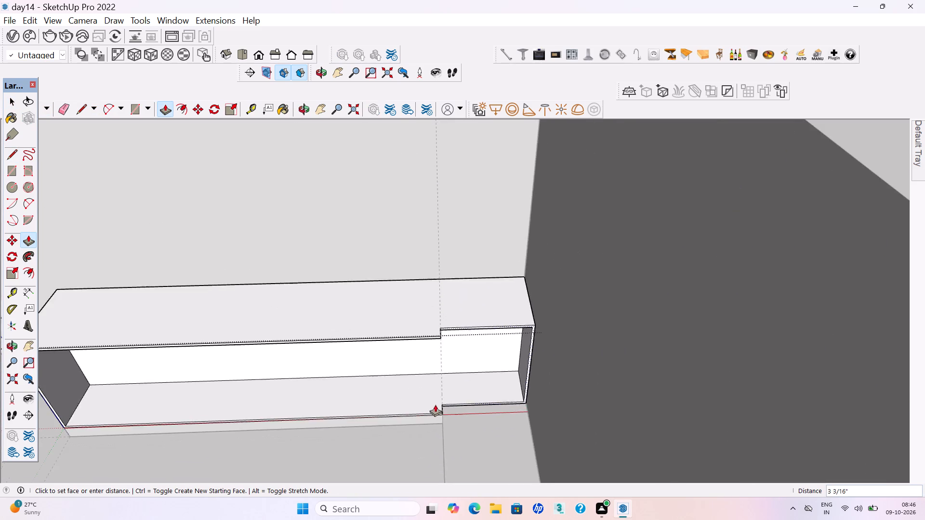
scroll(434, 403, "down", 10)
scroll(433, 397, "down", 14)
middle_click_drag(423, 401, 460, 416)
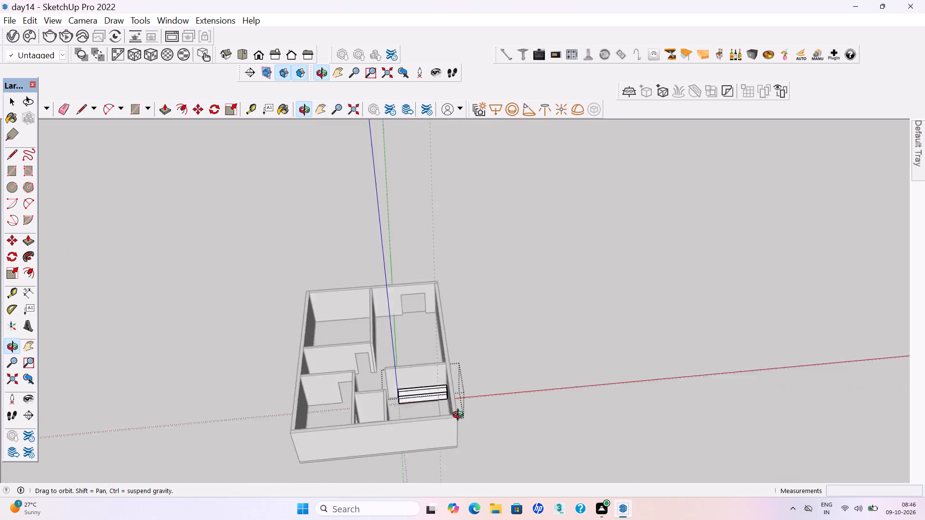
middle_click_drag(460, 416, 781, 463)
scroll(589, 329, "up", 6)
scroll(548, 347, "up", 8)
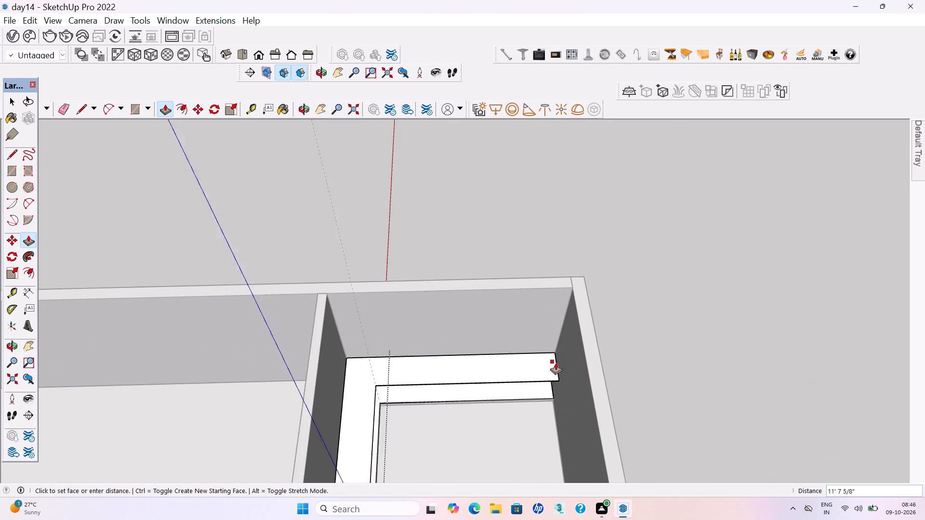
scroll(555, 363, "up", 1)
left_click(565, 375)
key("space")
left_click(668, 364)
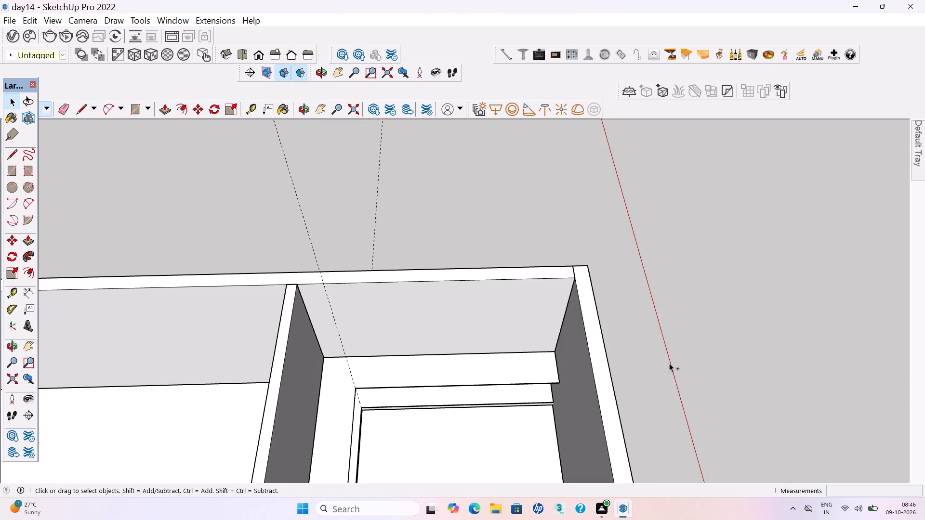
Save the model.
key("ctrl+s")
key("ctrl+s")
key("ctrl+s")
key("ctrl+s")
key("ctrl+s")
key("ctrl+s")
key("ctrl+s")
key("ctrl+s")
key("ctrl+s")
key("ctrl+s")
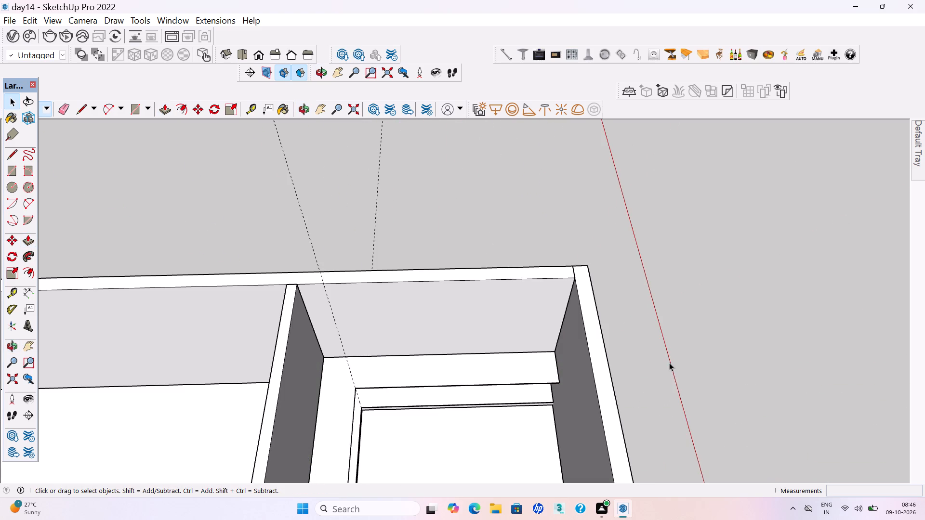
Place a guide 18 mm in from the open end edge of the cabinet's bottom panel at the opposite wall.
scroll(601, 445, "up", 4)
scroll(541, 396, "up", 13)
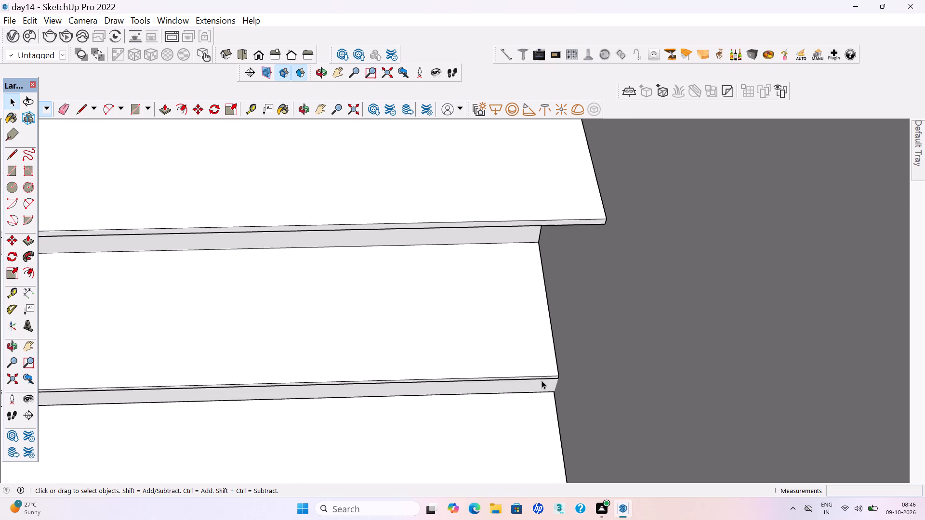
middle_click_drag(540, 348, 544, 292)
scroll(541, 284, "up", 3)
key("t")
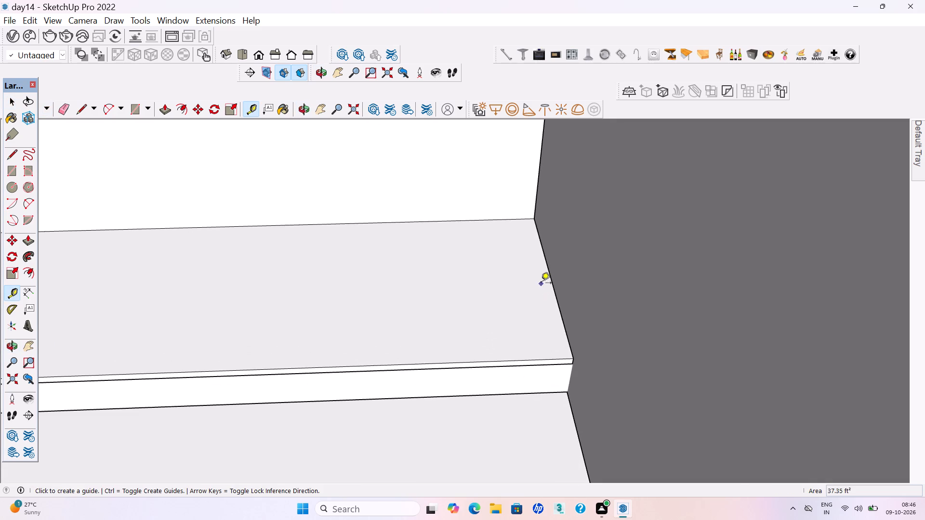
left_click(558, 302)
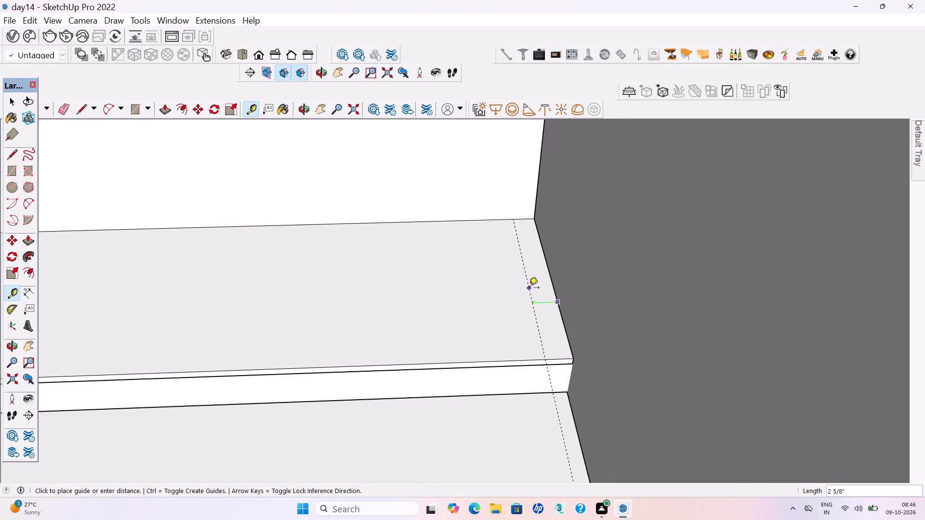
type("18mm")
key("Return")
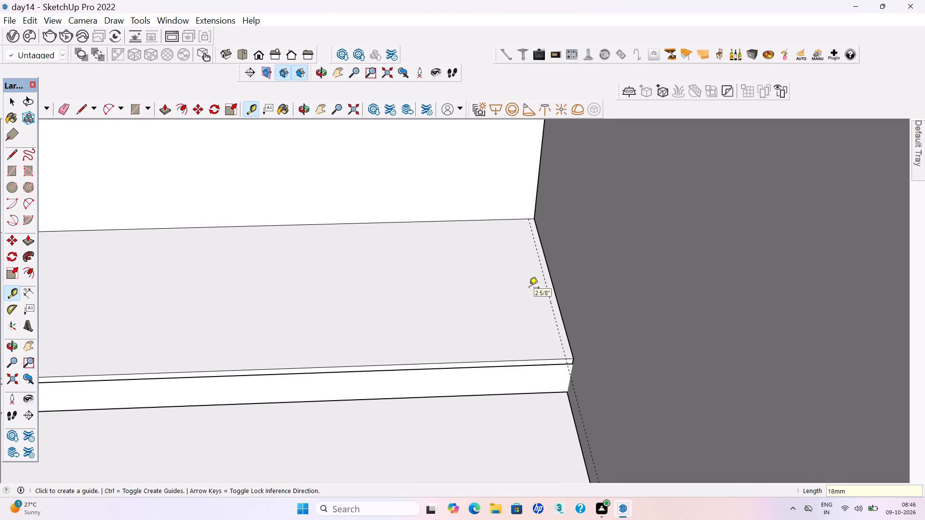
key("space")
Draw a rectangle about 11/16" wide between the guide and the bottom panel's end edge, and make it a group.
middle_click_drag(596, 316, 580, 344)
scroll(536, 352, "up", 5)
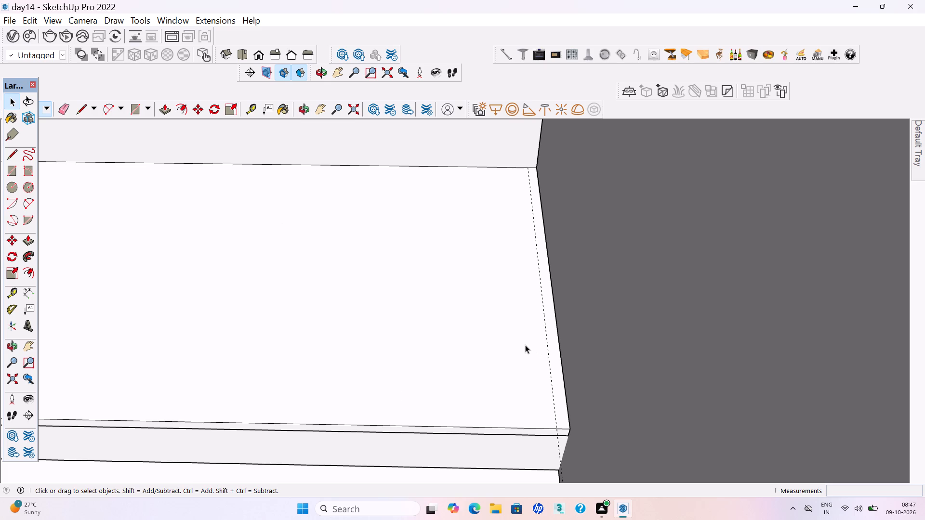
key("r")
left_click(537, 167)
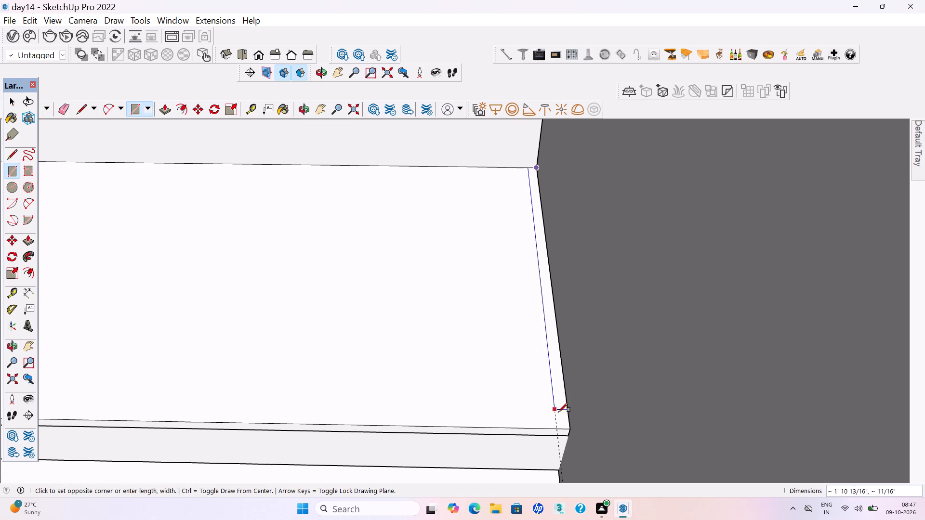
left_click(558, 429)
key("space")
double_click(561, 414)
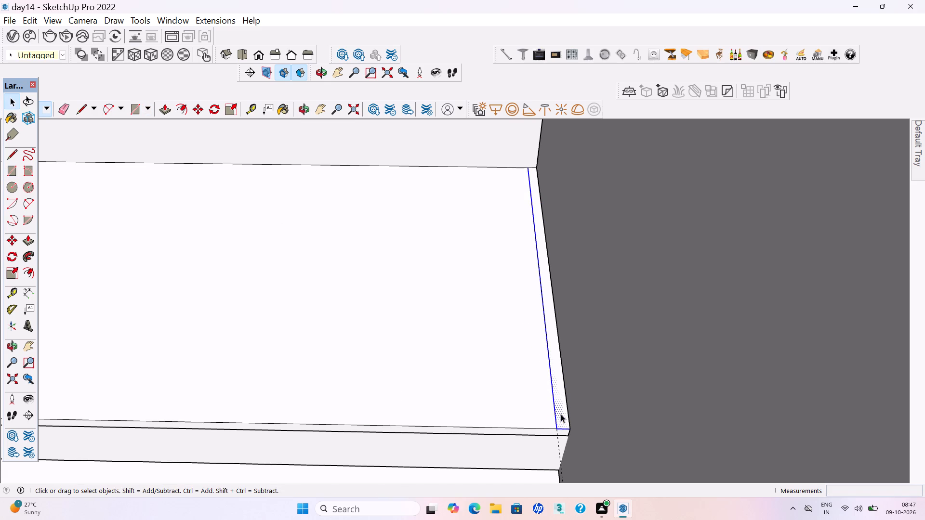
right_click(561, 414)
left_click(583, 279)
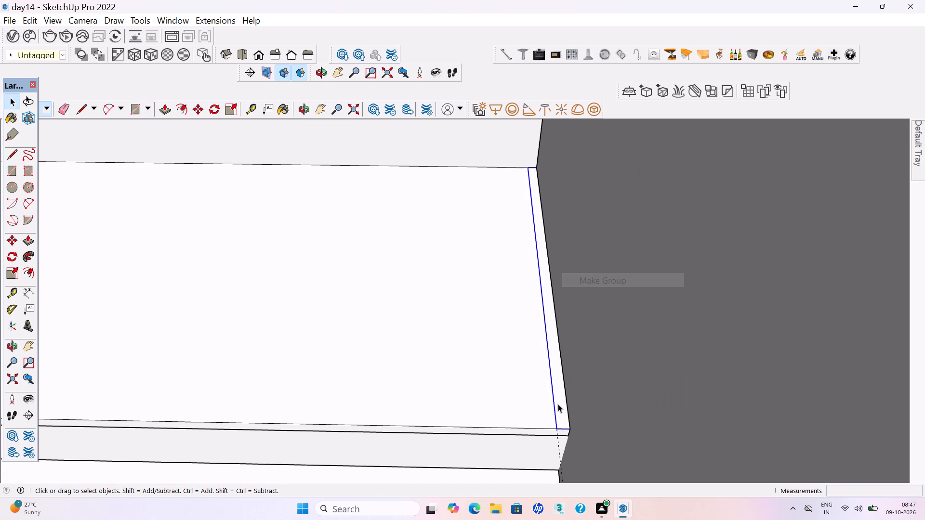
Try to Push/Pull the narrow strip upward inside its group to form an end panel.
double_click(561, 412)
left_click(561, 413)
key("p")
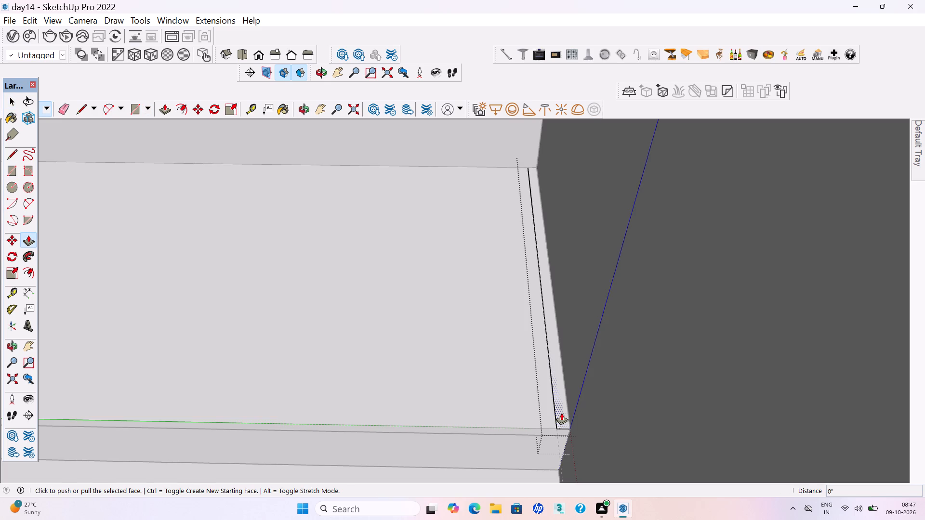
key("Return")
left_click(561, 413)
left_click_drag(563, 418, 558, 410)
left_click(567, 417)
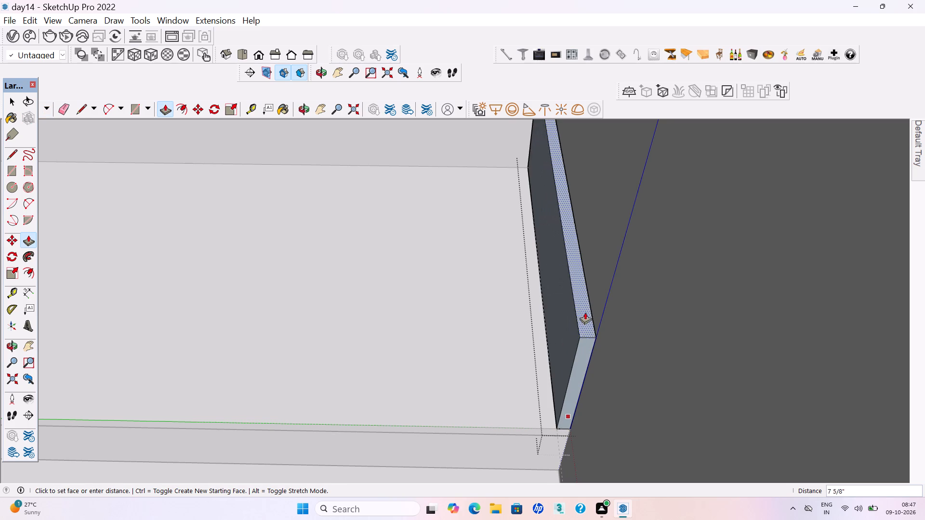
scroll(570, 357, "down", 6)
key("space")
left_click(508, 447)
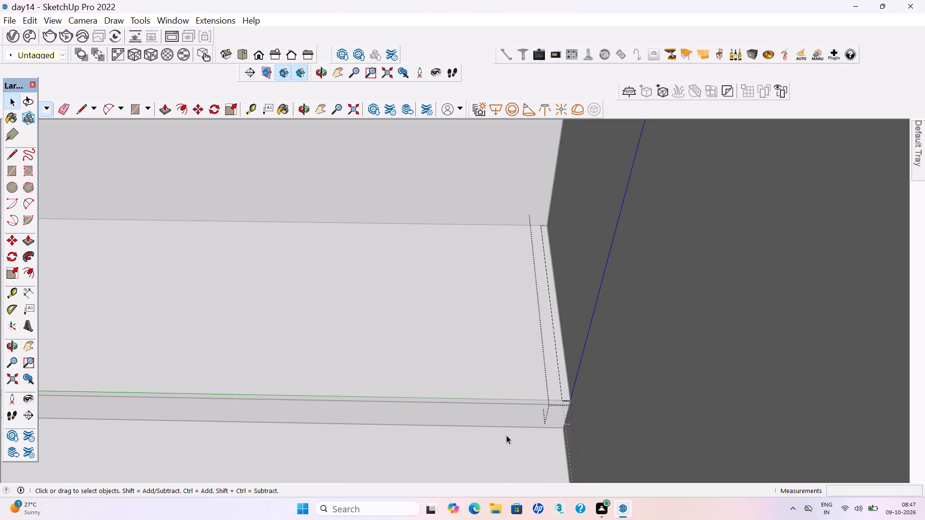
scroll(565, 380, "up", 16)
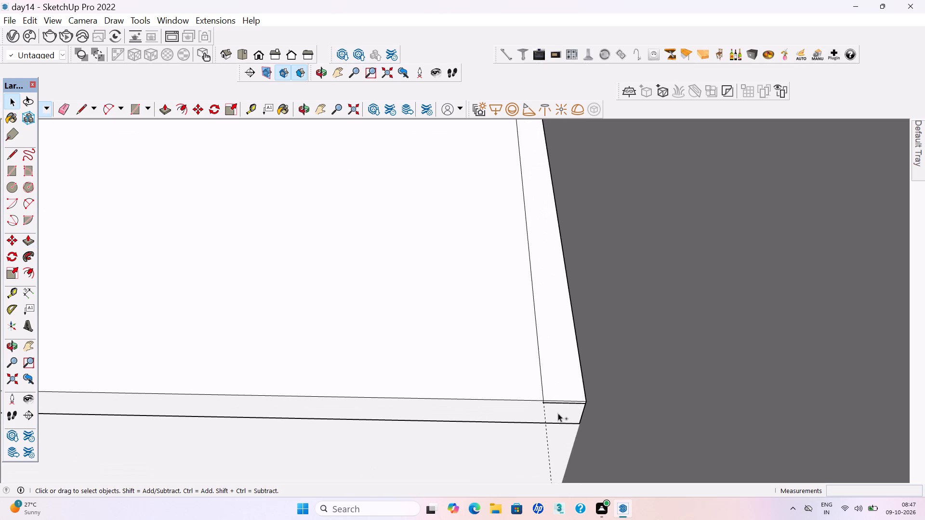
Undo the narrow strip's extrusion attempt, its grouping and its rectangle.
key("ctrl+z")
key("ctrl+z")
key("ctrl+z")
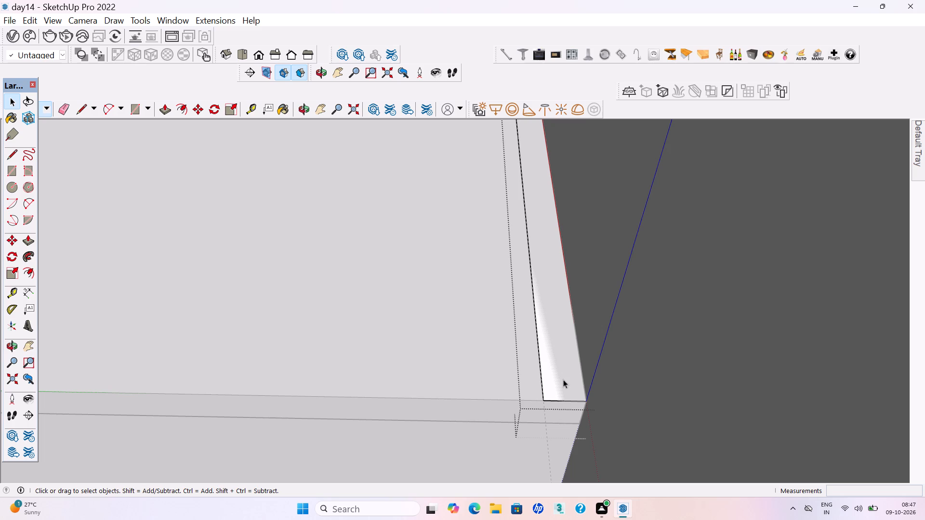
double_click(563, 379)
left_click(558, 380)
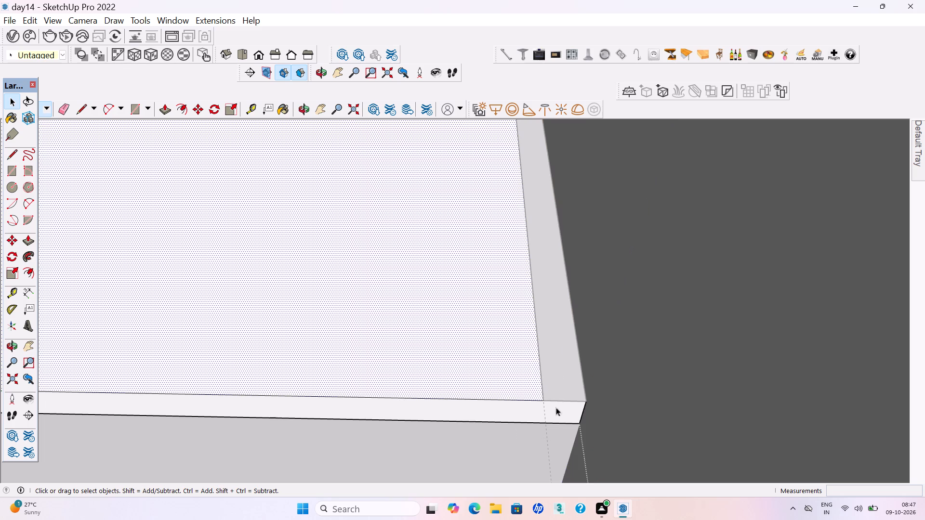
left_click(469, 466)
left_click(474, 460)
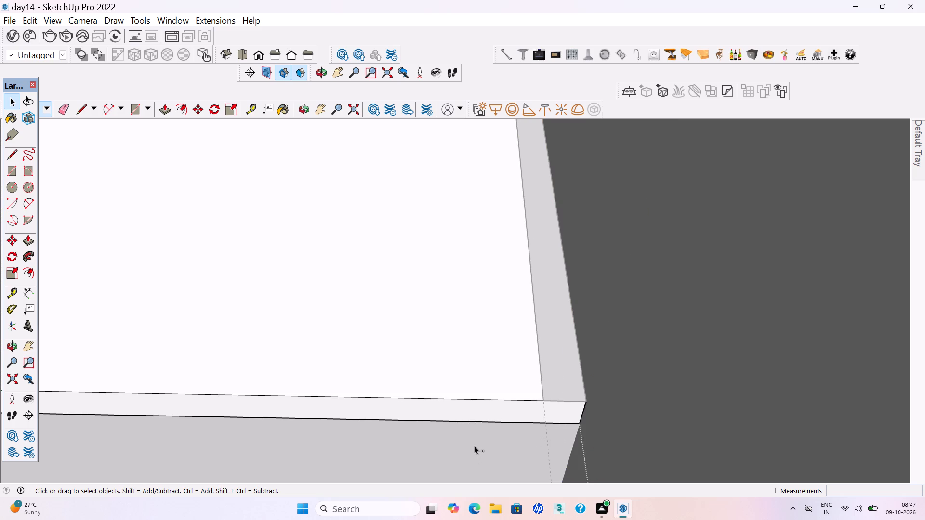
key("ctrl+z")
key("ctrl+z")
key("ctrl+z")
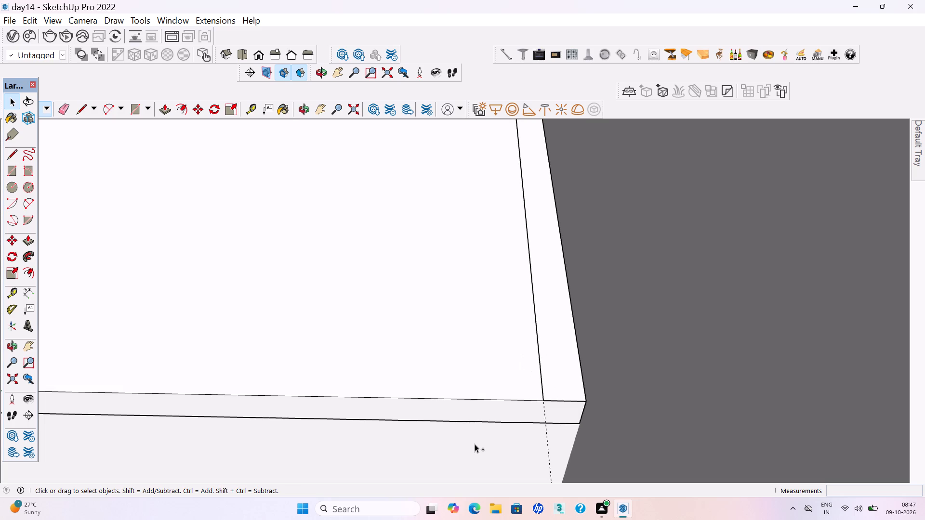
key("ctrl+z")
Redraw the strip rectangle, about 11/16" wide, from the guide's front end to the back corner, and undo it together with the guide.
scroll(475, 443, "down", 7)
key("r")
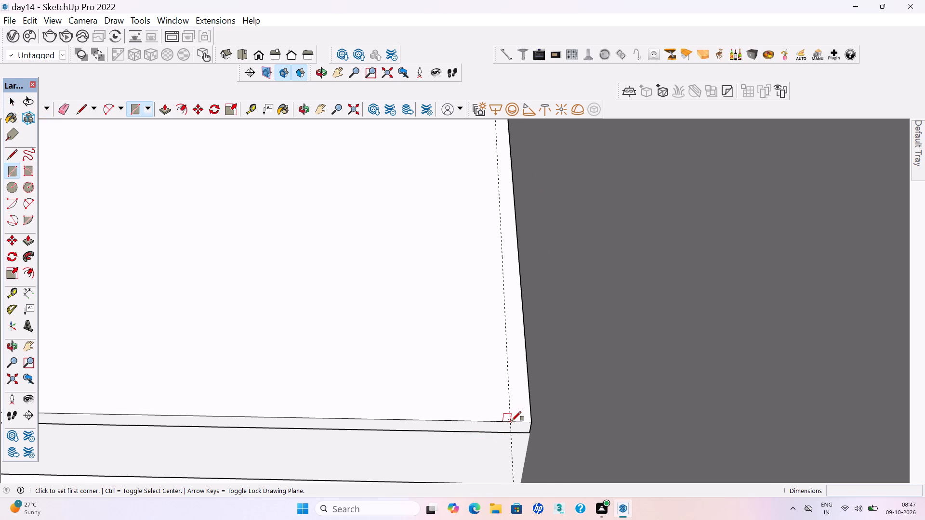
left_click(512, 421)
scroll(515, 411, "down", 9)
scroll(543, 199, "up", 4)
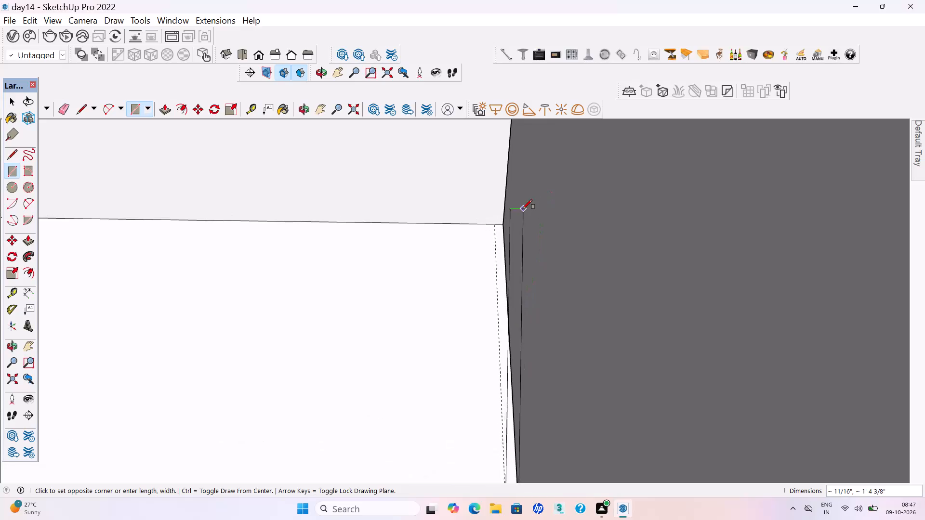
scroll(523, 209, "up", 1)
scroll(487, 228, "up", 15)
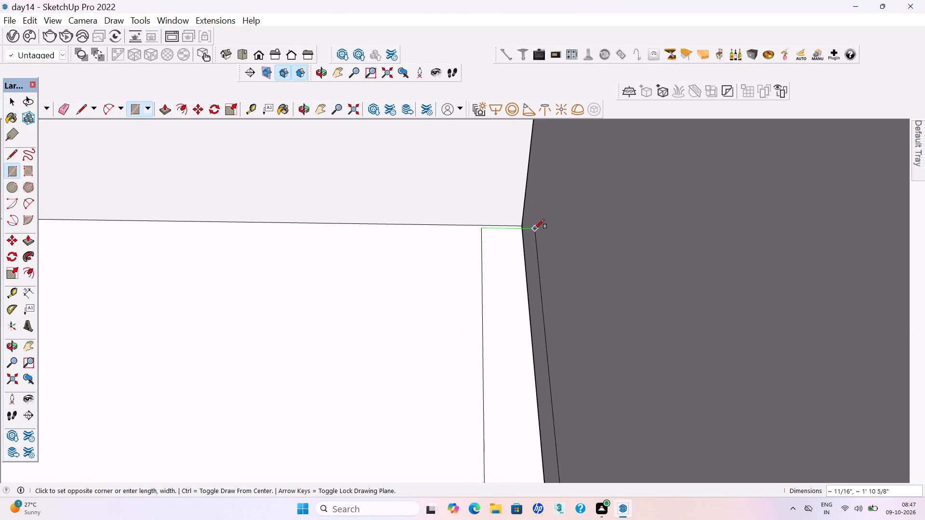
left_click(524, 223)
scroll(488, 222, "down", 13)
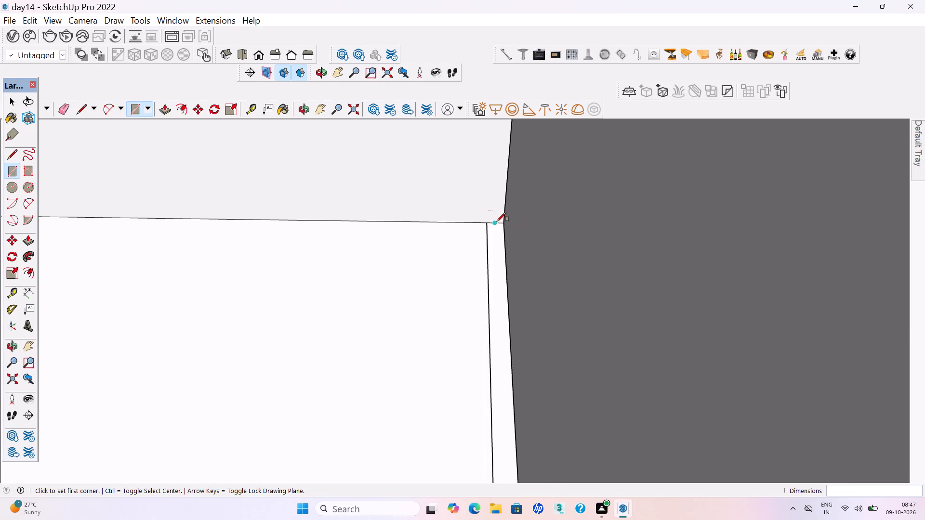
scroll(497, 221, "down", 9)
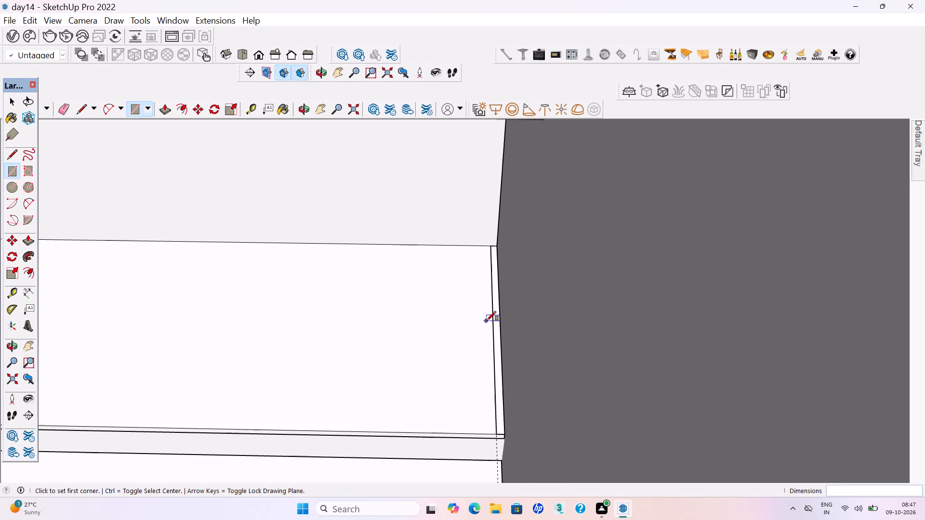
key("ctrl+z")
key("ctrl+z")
Place a guide 18 mm in from the bottom panel's end edge at the opposite wall.
key("t")
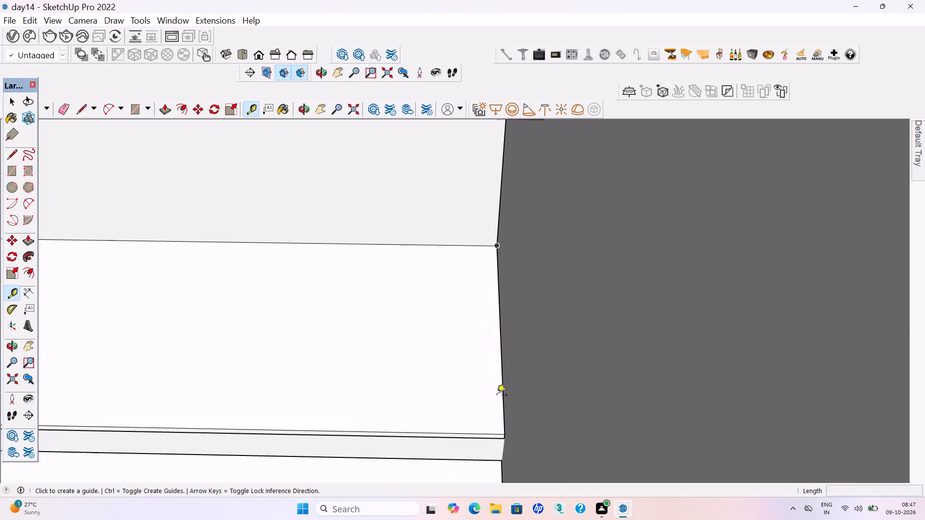
left_click(504, 397)
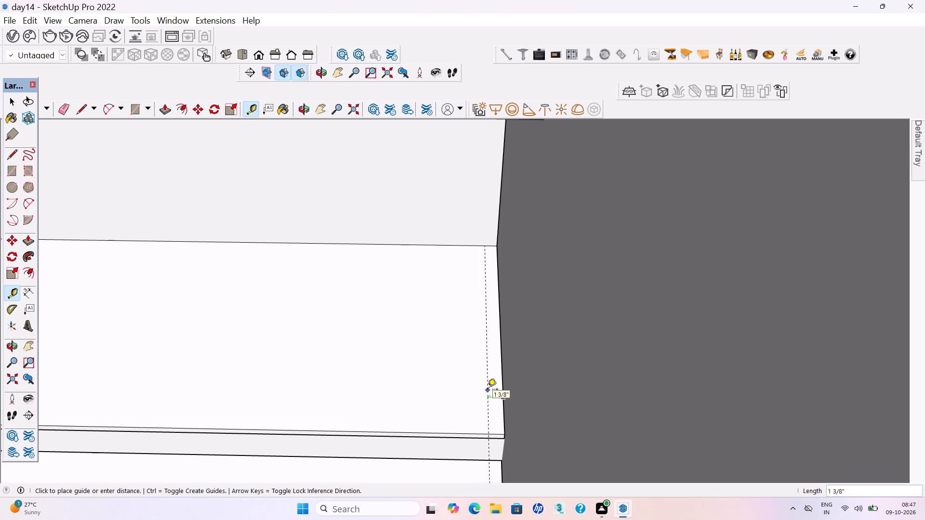
type("18mm")
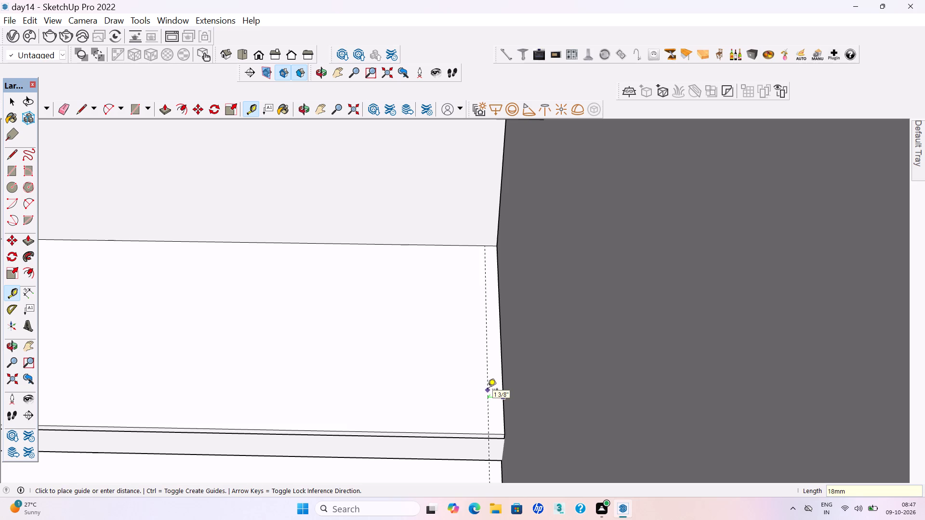
key("Return")
Draw a rectangle 2' by about 11/16" on the bottom panel, from the guide's front end to the back corner at the wall.
scroll(520, 415, "up", 8)
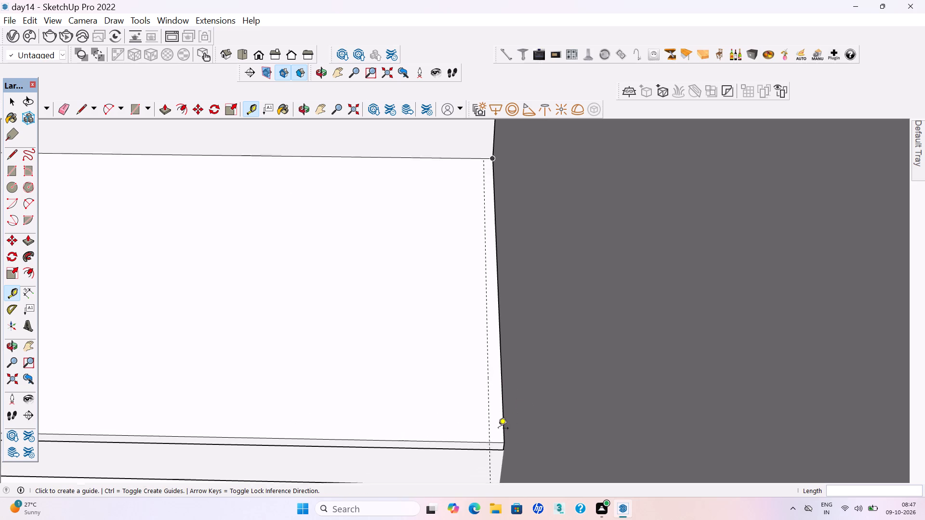
scroll(498, 429, "up", 1)
key("r")
left_click(486, 447)
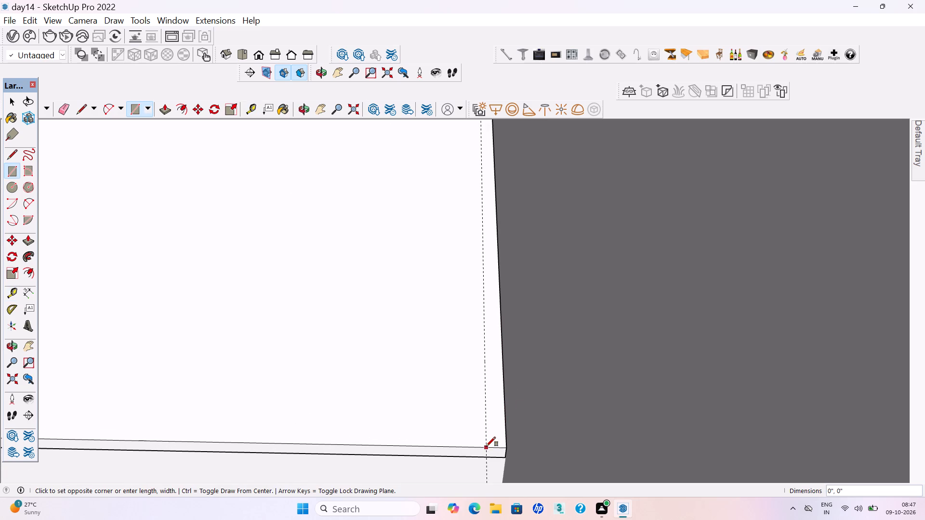
scroll(486, 446, "down", 4)
scroll(496, 175, "up", 9)
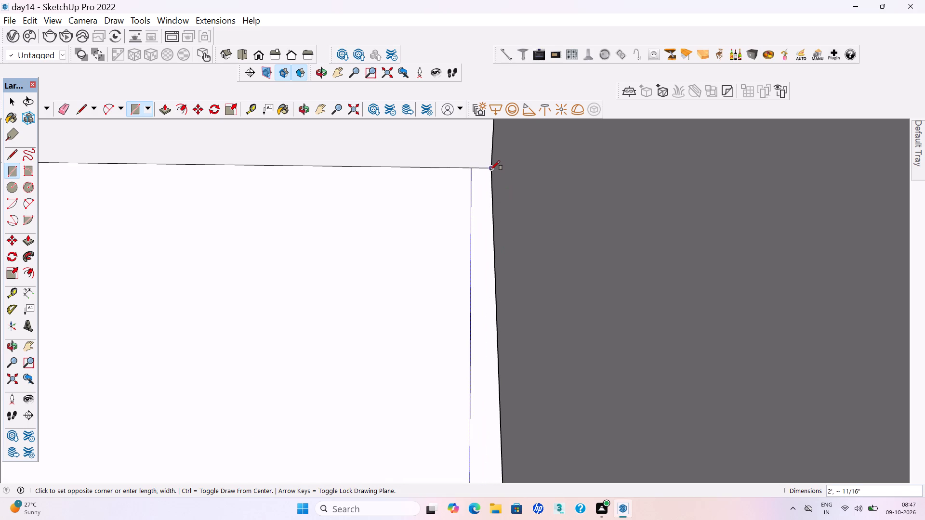
left_click(491, 169)
Make the narrow strip face beside the wall on the bottom panel, with its edges, into a group.
key("space")
double_click(487, 252)
right_click(487, 252)
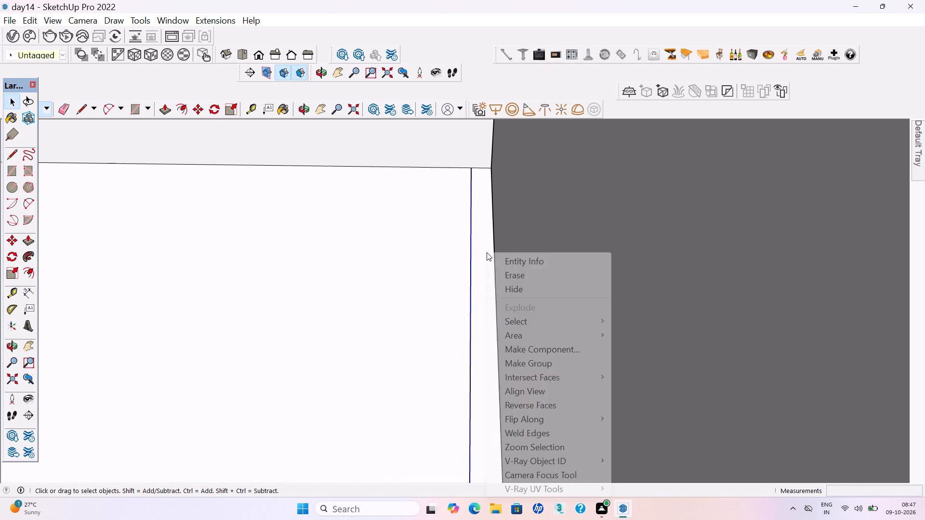
left_click(530, 367)
Inside the strip's group, extrude its face upward 2' 5 9/16" to the underside of the cabinet's top panel, then leave the group.
scroll(484, 281, "down", 2)
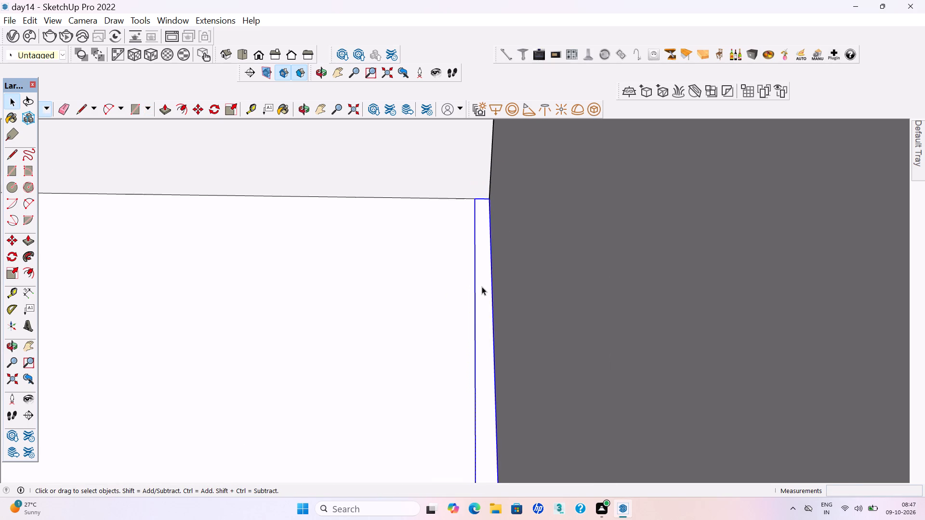
scroll(482, 286, "down", 14)
scroll(484, 396, "up", 10)
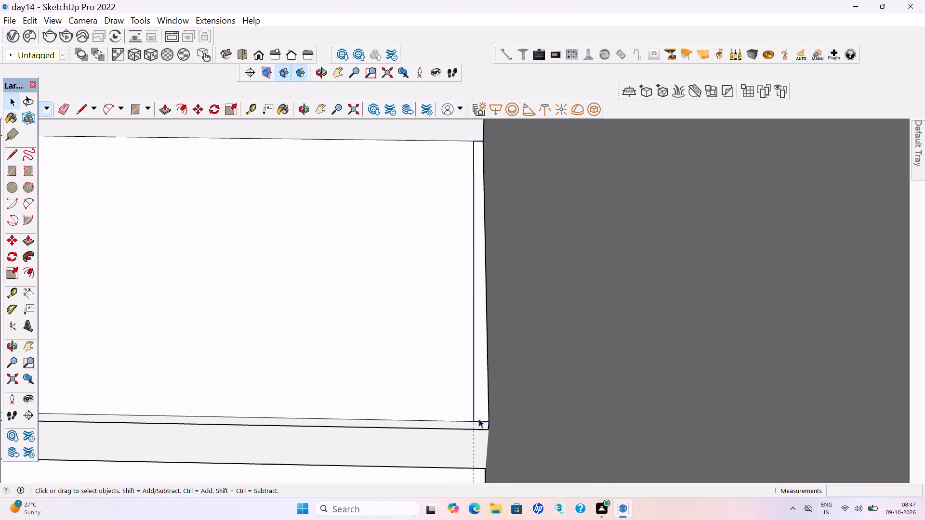
scroll(475, 403, "up", 5)
double_click(484, 421)
left_click(482, 420)
key("p")
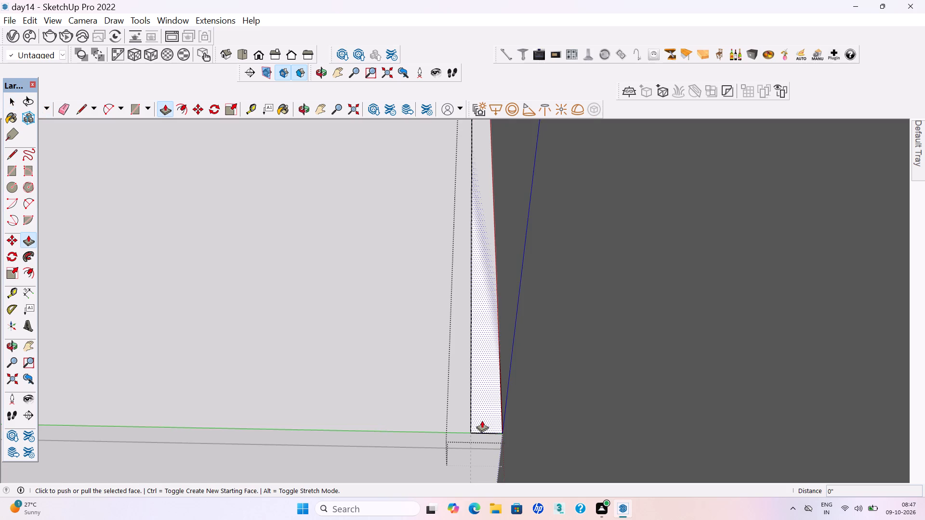
key("Return")
left_click(483, 421)
scroll(543, 283, "down", 8)
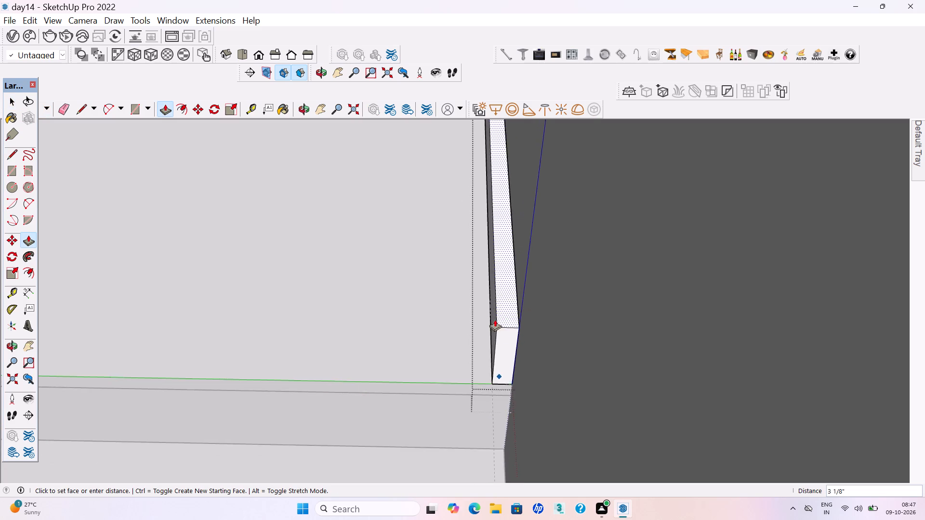
scroll(495, 319, "down", 20)
scroll(495, 319, "down", 1)
scroll(499, 280, "up", 5)
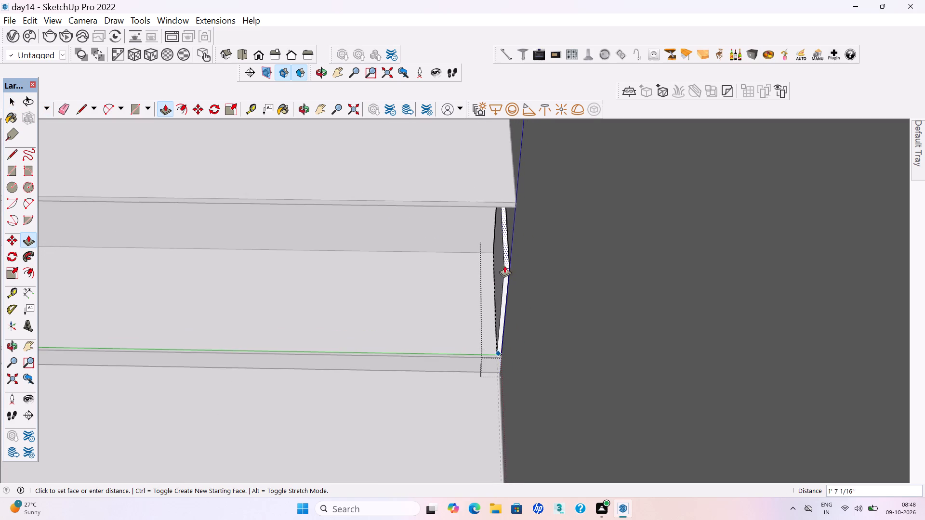
scroll(515, 246, "up", 6)
scroll(507, 163, "up", 13)
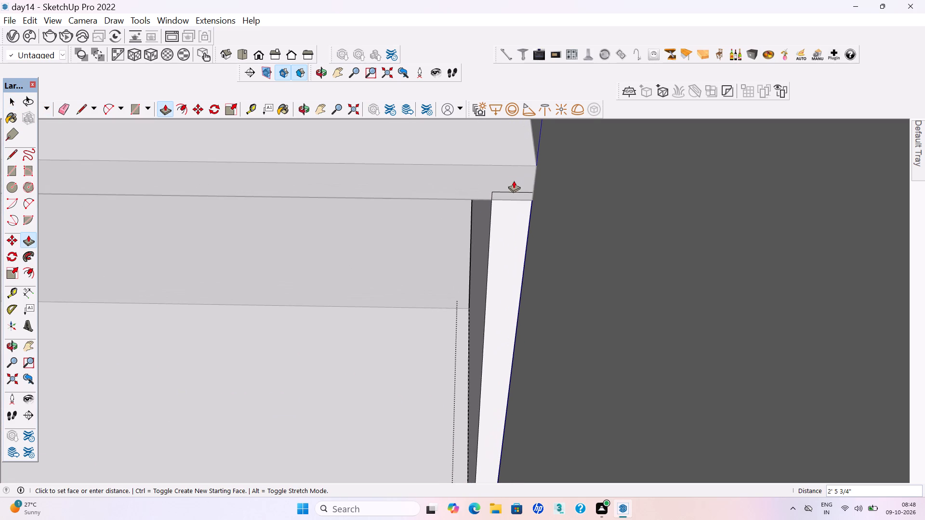
left_click(508, 191)
scroll(501, 259, "down", 10)
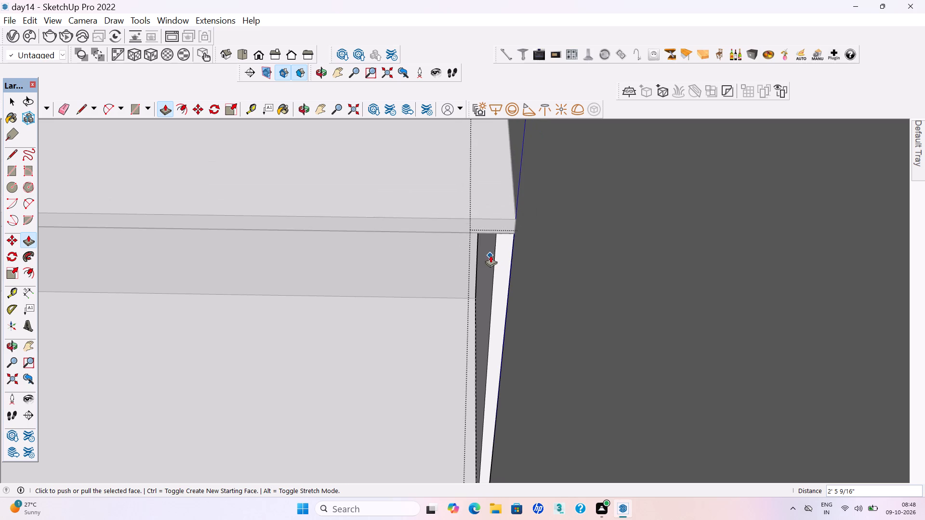
scroll(490, 255, "down", 20)
scroll(490, 255, "down", 6)
key("space")
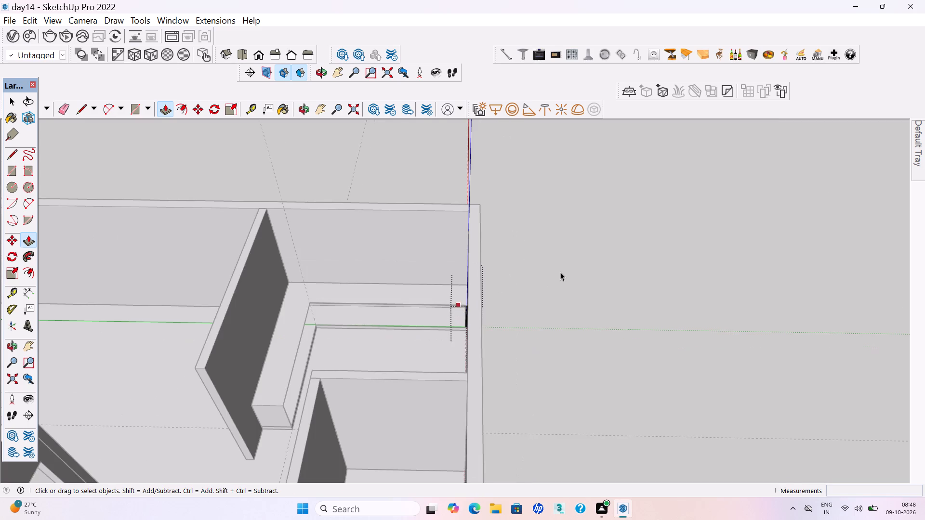
left_click(560, 272)
Save the model.
key("ctrl+s")
key("ctrl+s")
key("ctrl+s")
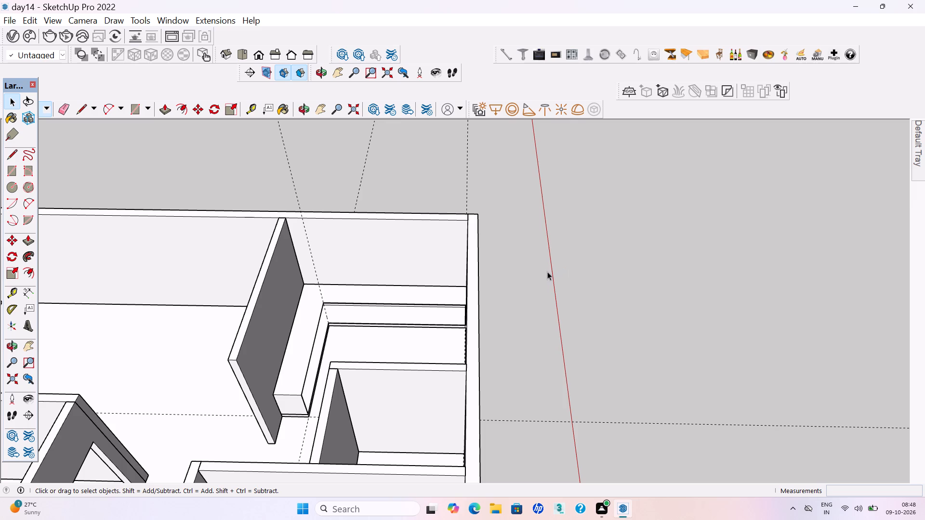
Delete the vertical guide line that passes through the corner room with the cabinet.
scroll(605, 305, "down", 5)
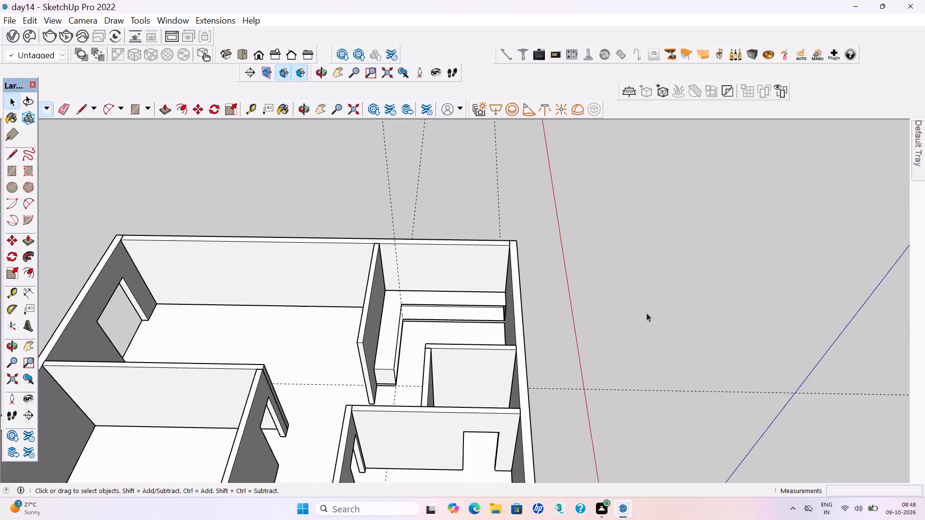
middle_click_drag(658, 324, 620, 332)
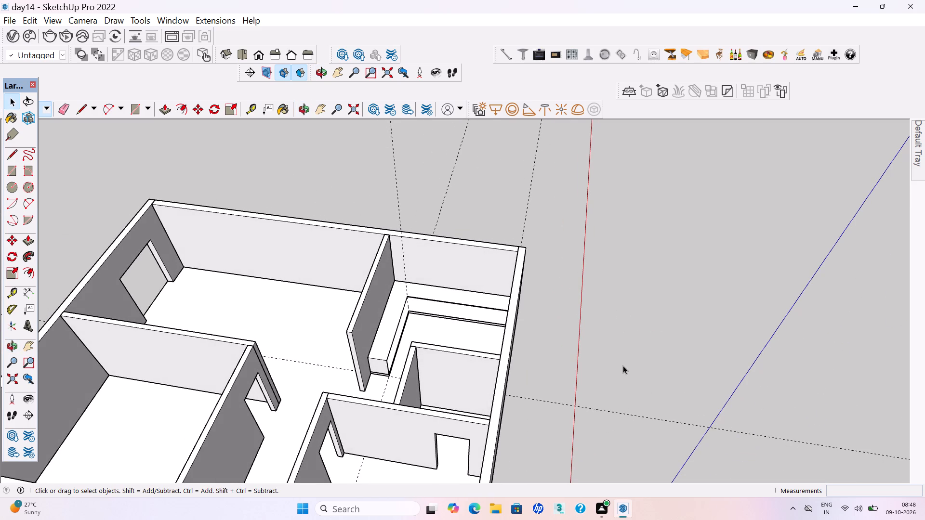
middle_click_drag(841, 449, 831, 448)
middle_click(831, 448)
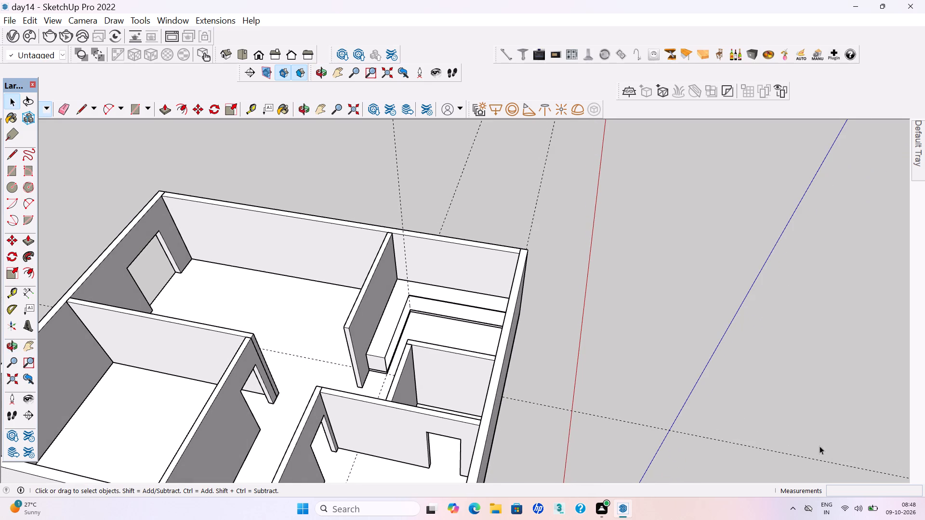
scroll(563, 437, "down", 2)
scroll(630, 433, "down", 1)
middle_click_drag(615, 439, 499, 449)
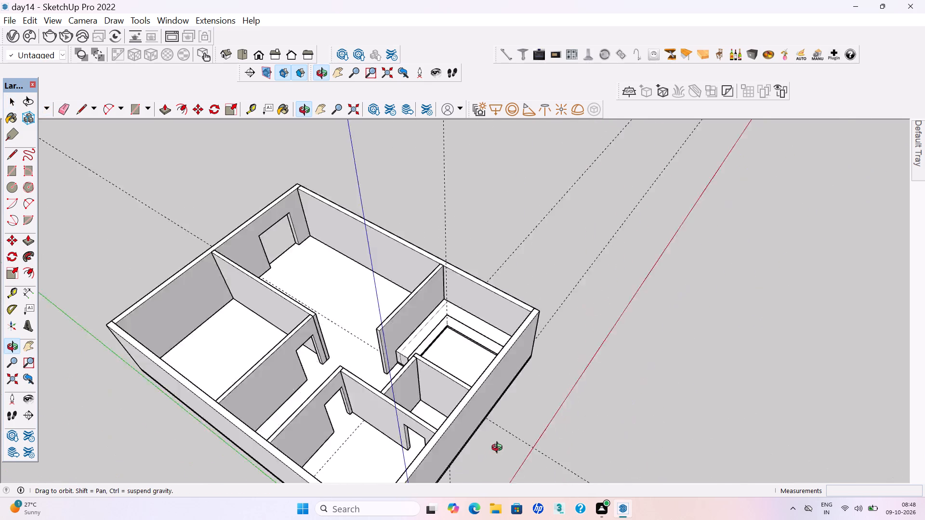
middle_click_drag(499, 449, 409, 434)
left_click_drag(550, 169, 564, 190)
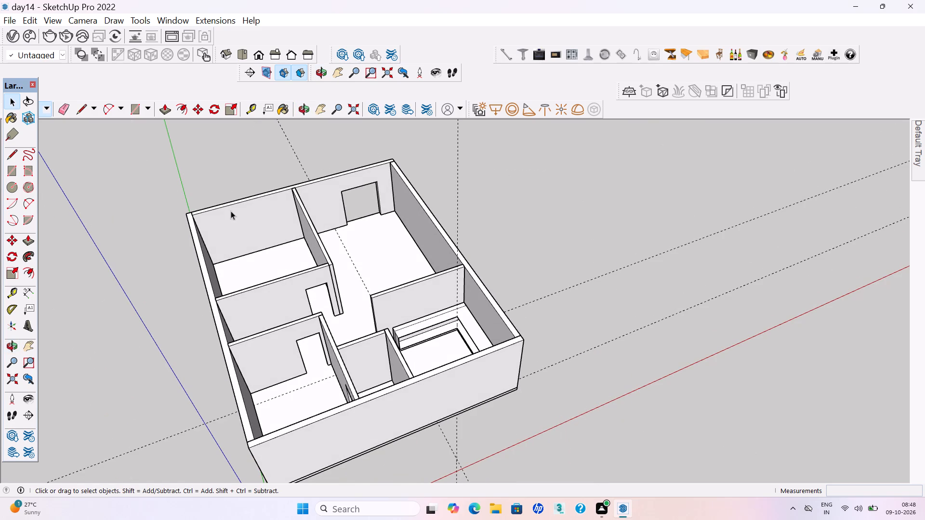
left_click_drag(467, 209, 435, 170)
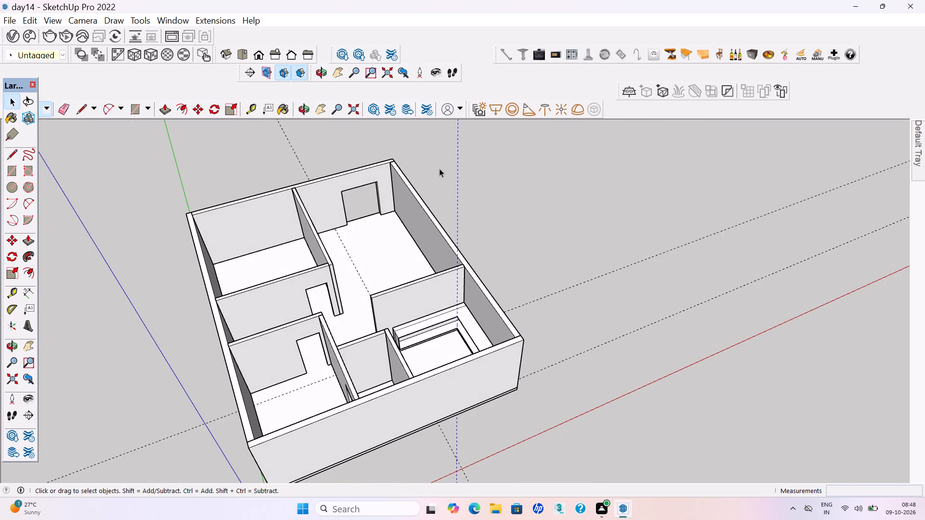
key("Delete")
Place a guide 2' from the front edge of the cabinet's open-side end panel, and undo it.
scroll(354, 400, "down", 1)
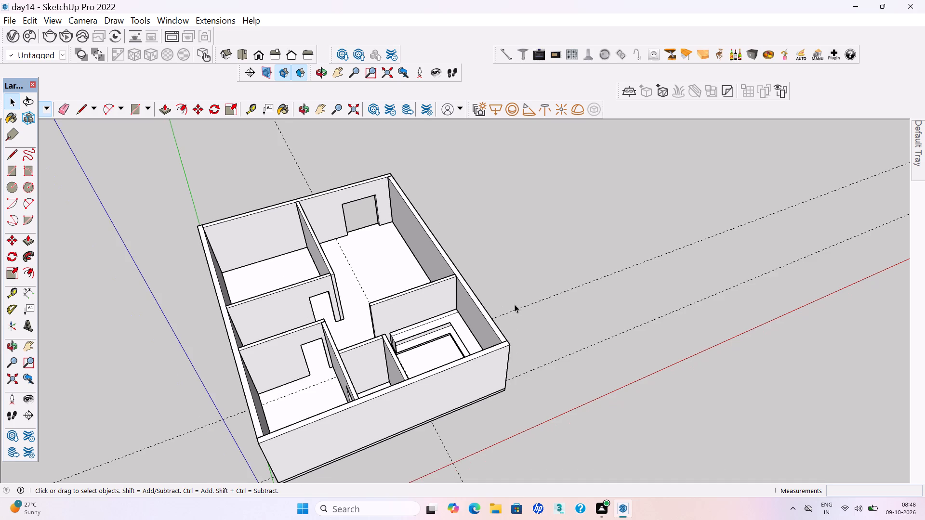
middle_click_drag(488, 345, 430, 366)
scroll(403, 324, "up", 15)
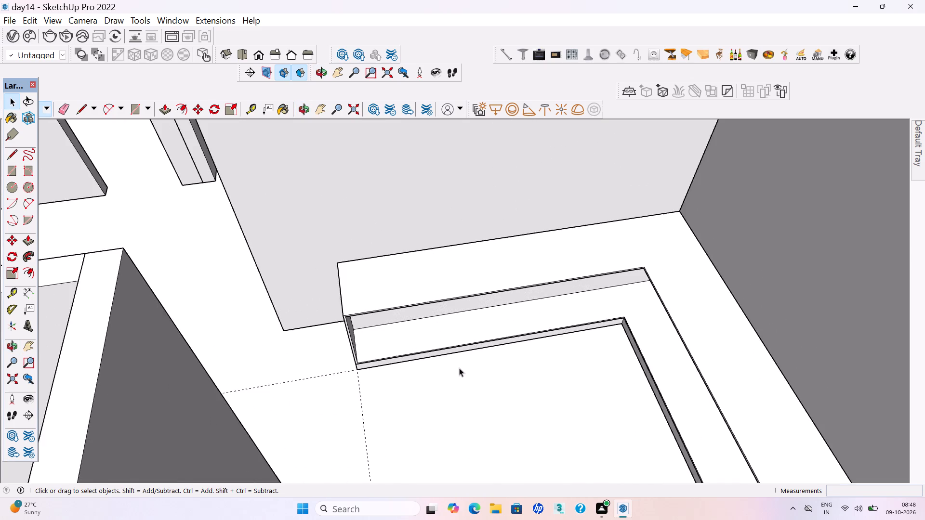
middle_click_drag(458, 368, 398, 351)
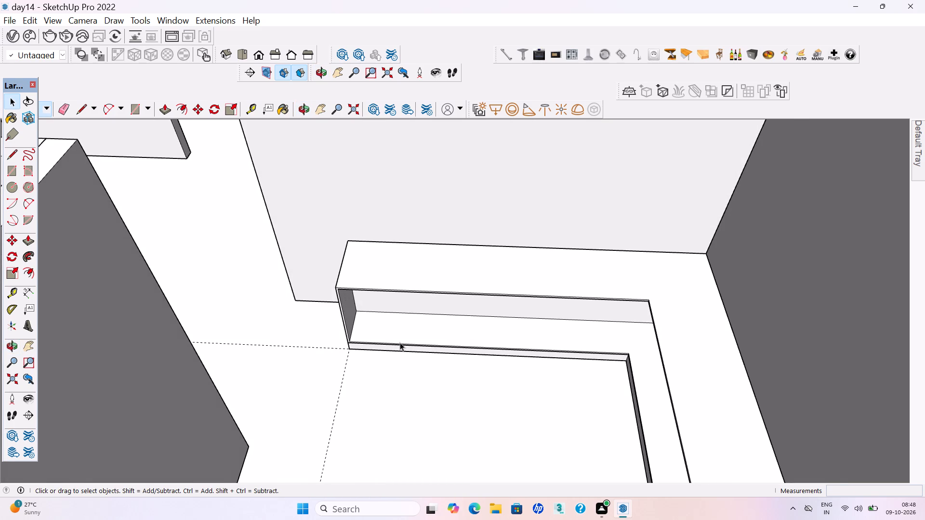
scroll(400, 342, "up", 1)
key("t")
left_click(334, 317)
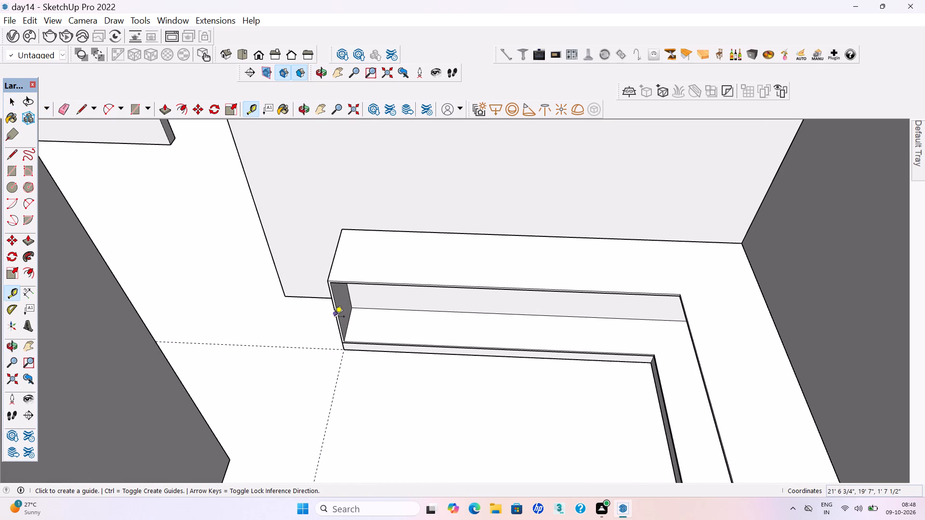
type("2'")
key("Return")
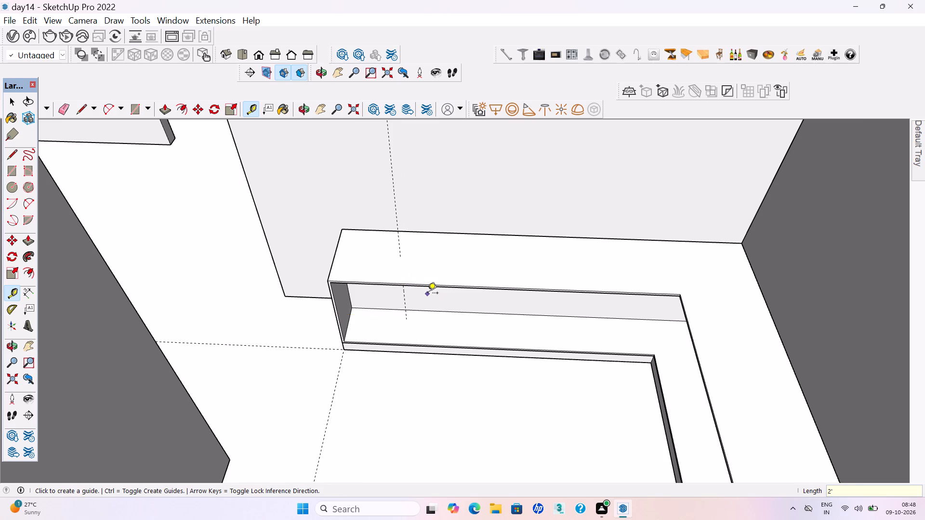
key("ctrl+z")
Place a vertical guide 2' in from the inner front edge of the cabinet's end panel, across the cabinet front.
scroll(387, 305, "up", 3)
middle_click_drag(397, 321, 397, 267)
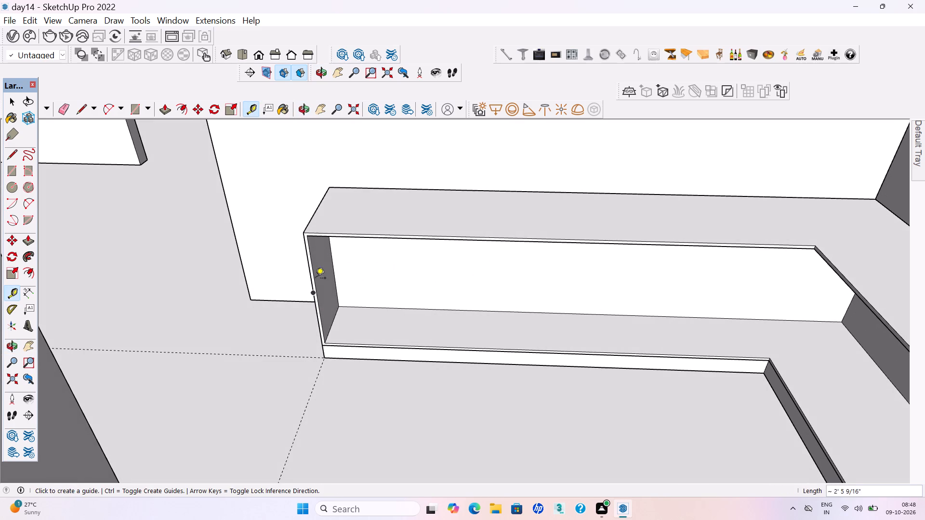
left_click(317, 292)
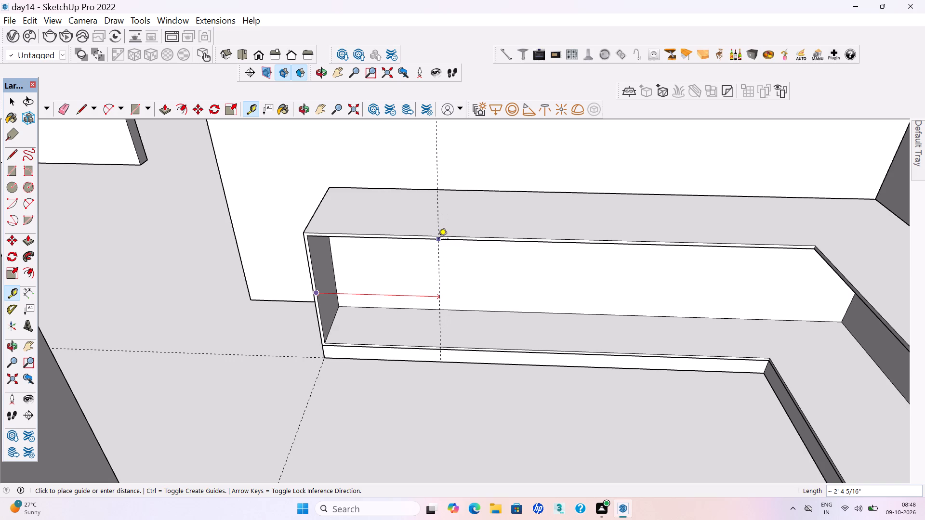
type("2'")
key("Return")
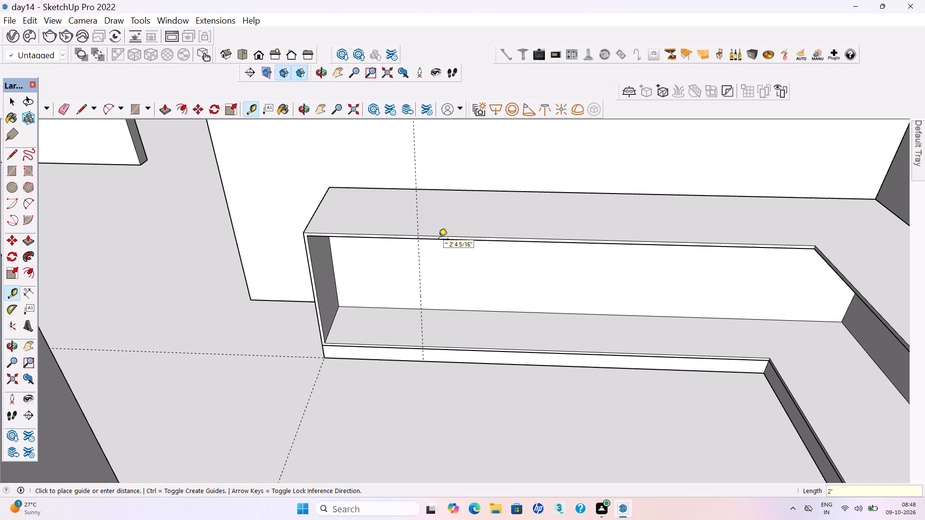
key("space")
Draw a front rectangle about 2' 11/16" by 2' 6 5/16" from the end panel's top outer corner to the guide at the bottom panel.
middle_click_drag(370, 320, 388, 320)
scroll(393, 328, "up", 3)
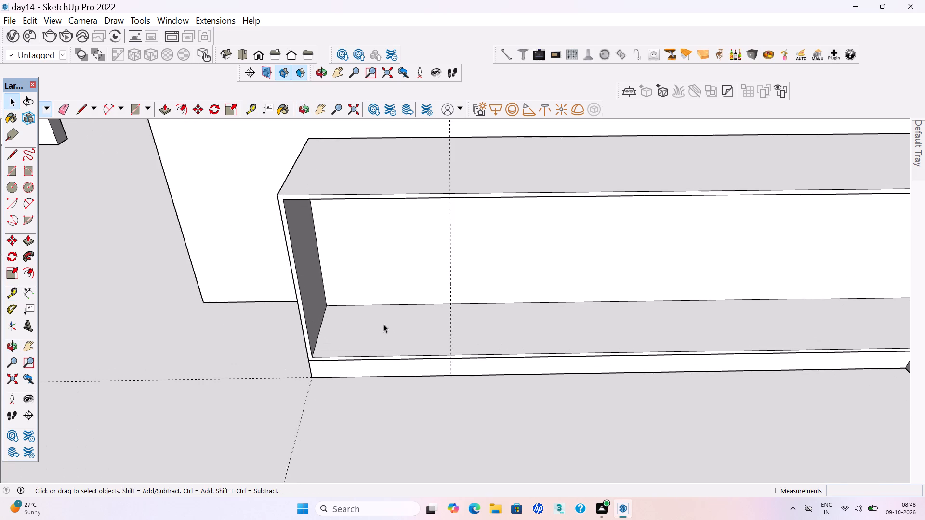
scroll(383, 324, "up", 2)
key("r")
left_click(243, 154)
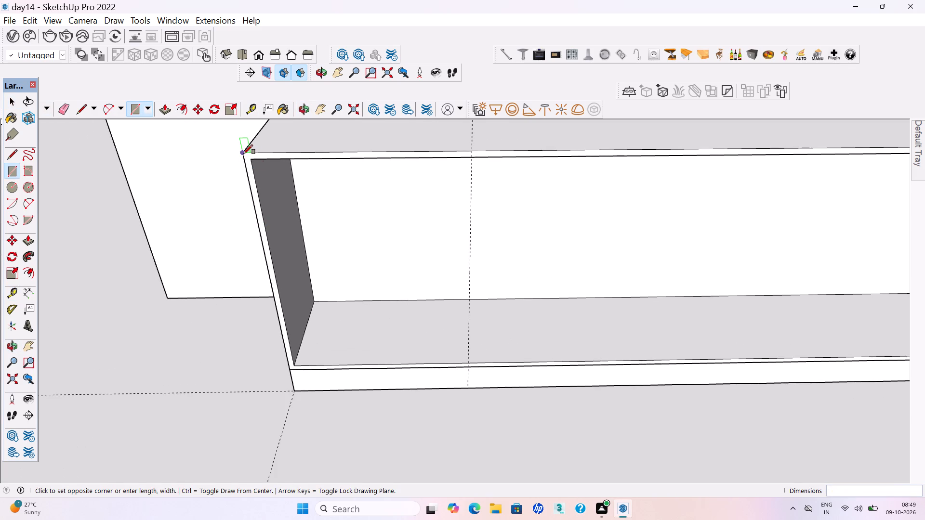
left_click(468, 360)
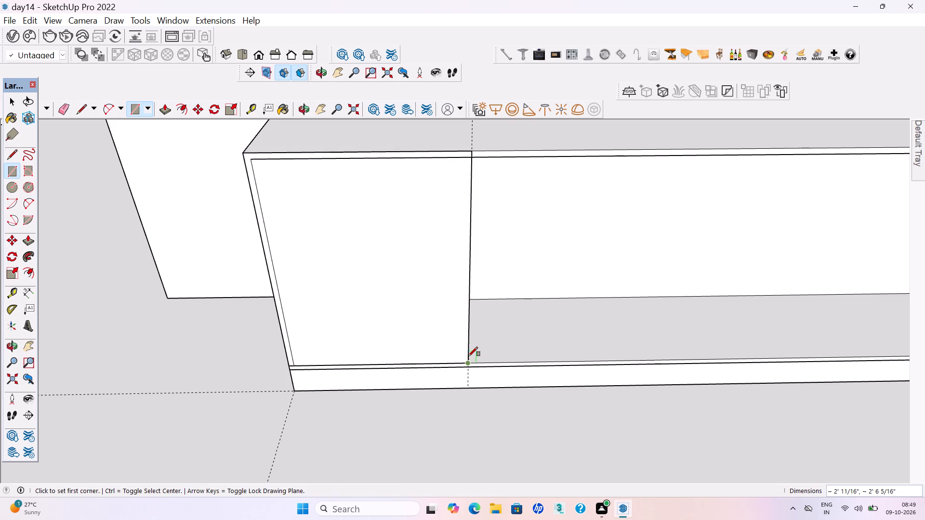
Extrude the front rectangle outward 18 mm to form a door panel.
key("p")
left_click(397, 263)
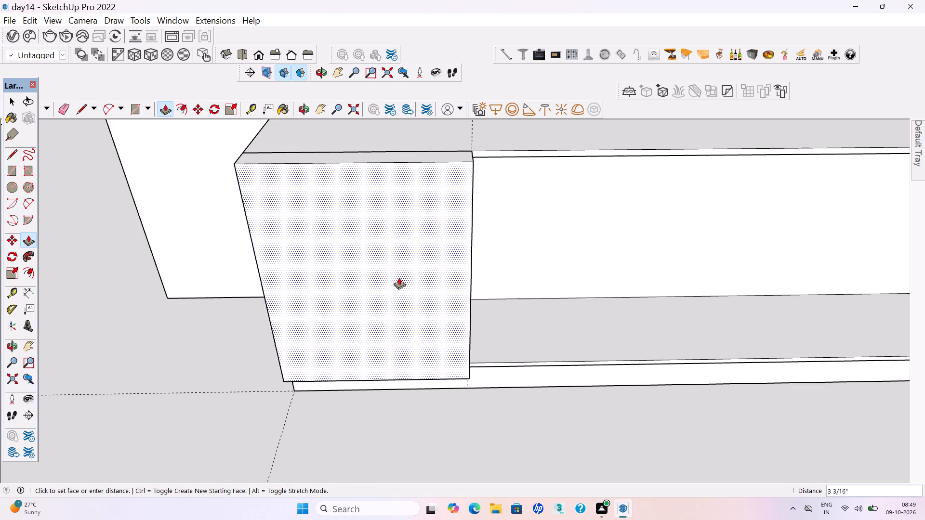
type("18mm")
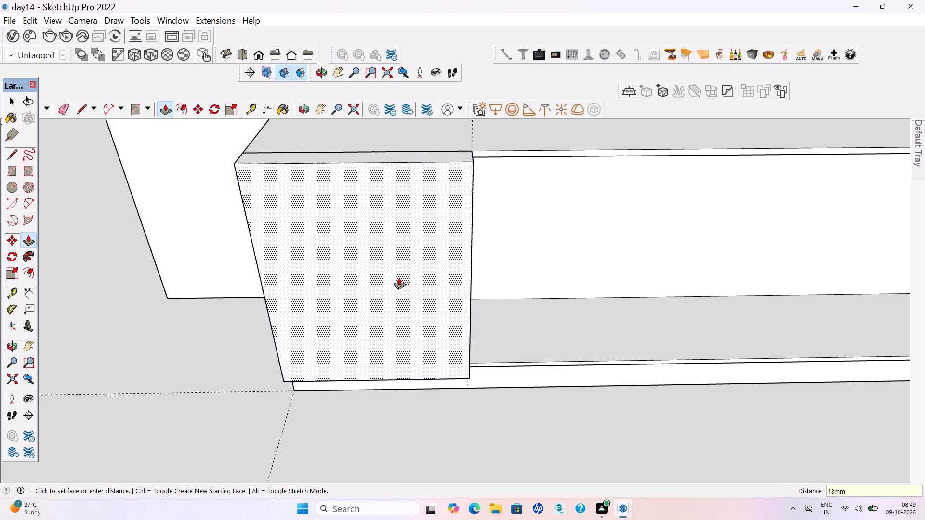
key("Return")
key("space")
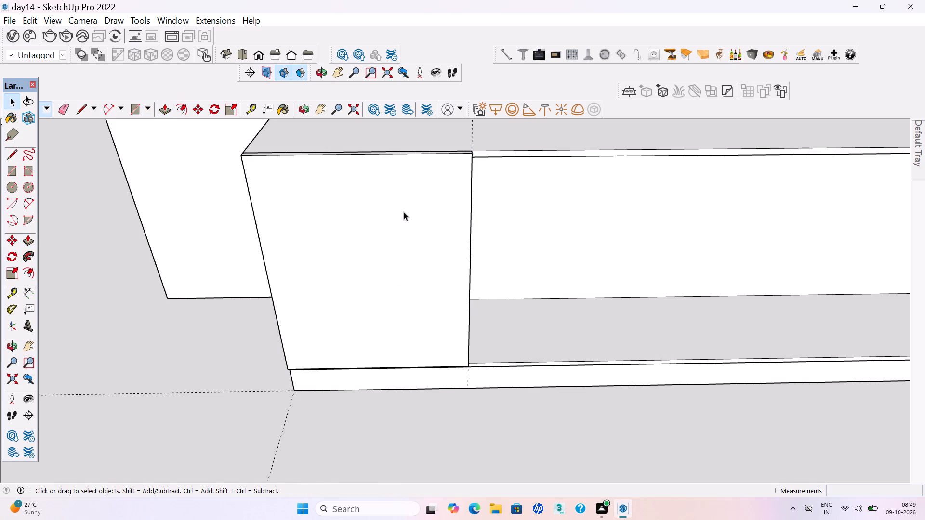
Make the entire 18 mm door panel solid into a group.
middle_click_drag(404, 212, 383, 301)
middle_click_drag(383, 303, 382, 315)
triple_click(387, 248)
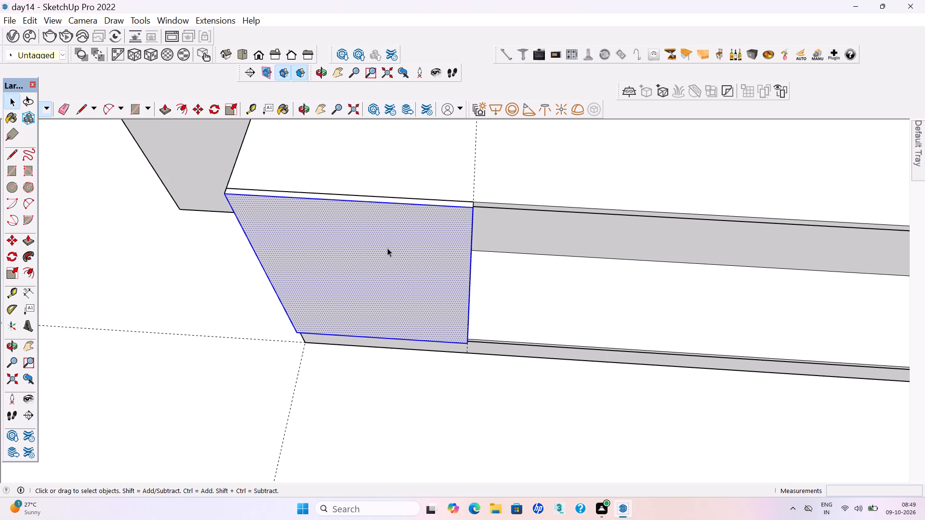
right_click(387, 248)
left_click(441, 352)
Deselect the door panel and save the model.
scroll(297, 292, "down", 6)
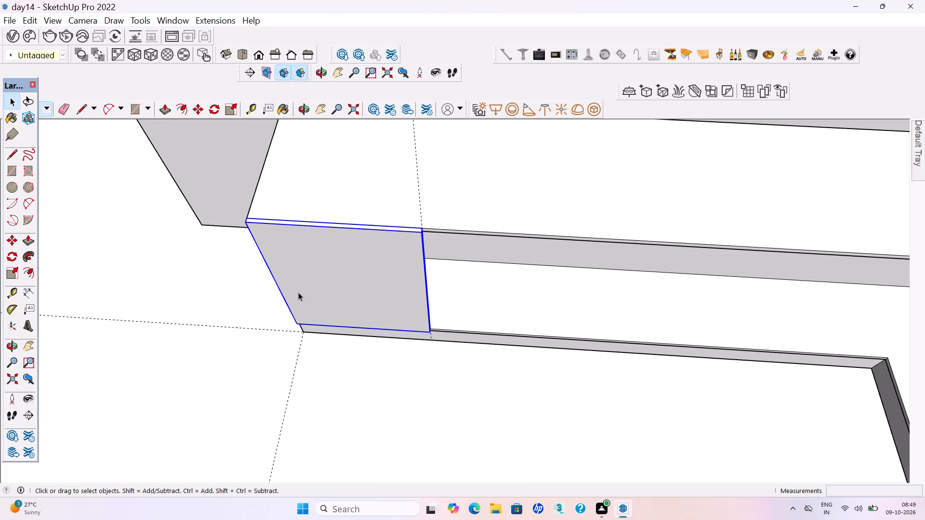
scroll(298, 292, "down", 16)
left_click(557, 292)
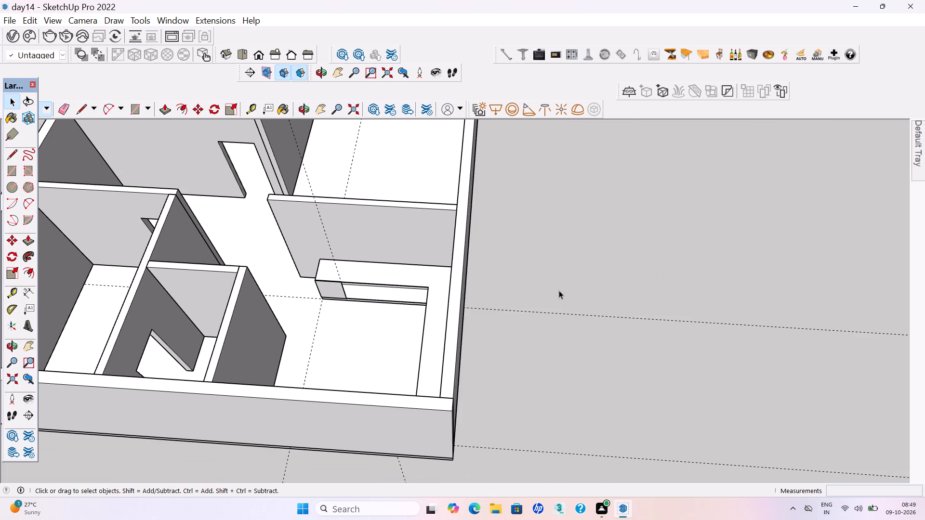
key("ctrl+s")
Delete the two construction guides that run lengthwise through the house, parallel to the green axis.
scroll(553, 301, "down", 2)
middle_click_drag(529, 360, 544, 293)
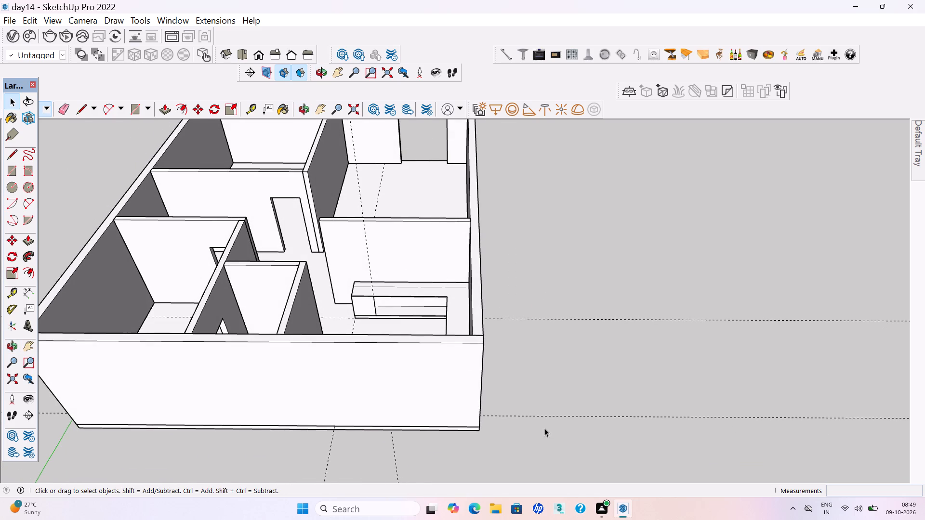
scroll(548, 426, "down", 9)
middle_click_drag(531, 411, 521, 316)
left_click_drag(490, 237, 456, 209)
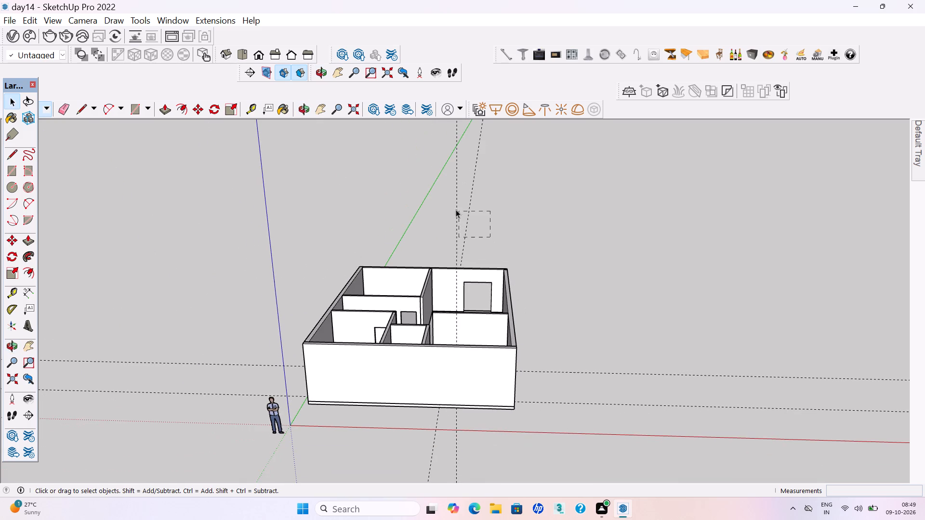
left_click_drag(456, 209, 446, 204)
key("Delete")
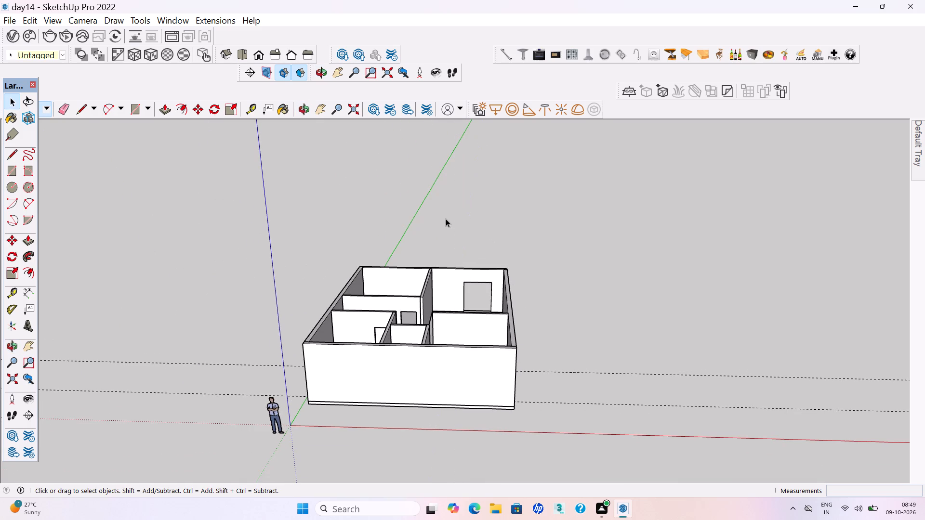
Draw a second front rectangle about 1' 11 1/8" by 2' 6 5/16" from the first door panel's top corner down to the bottom panel.
scroll(470, 350, "down", 1)
middle_click_drag(465, 353, 476, 470)
scroll(473, 351, "up", 9)
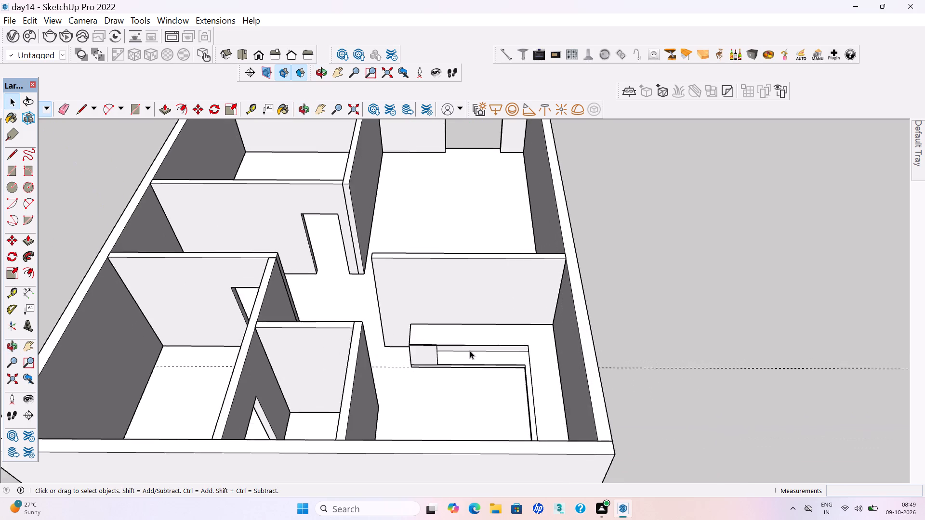
scroll(470, 351, "up", 9)
scroll(393, 335, "up", 8)
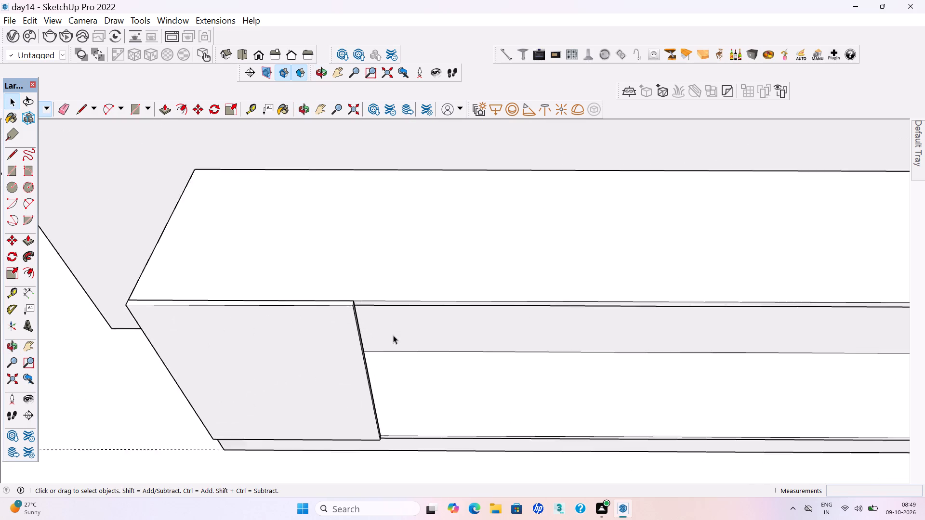
scroll(393, 335, "up", 1)
middle_click_drag(393, 335, 364, 335)
scroll(333, 291, "up", 8)
key("r")
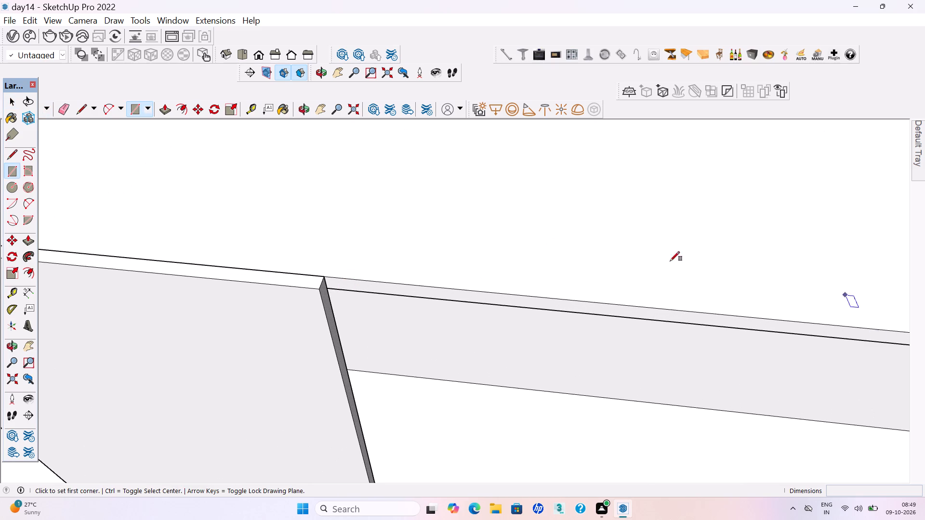
left_click(323, 276)
scroll(323, 274, "down", 5)
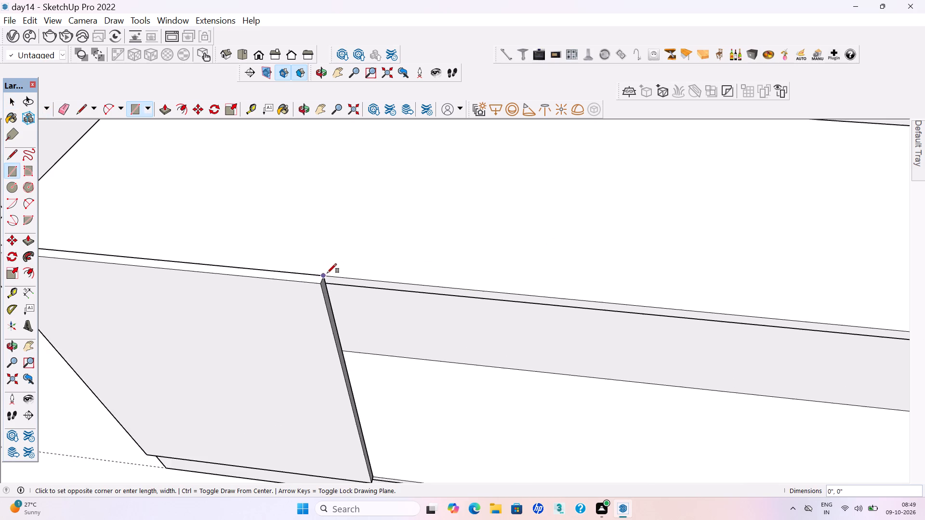
scroll(330, 273, "down", 9)
left_click(476, 403)
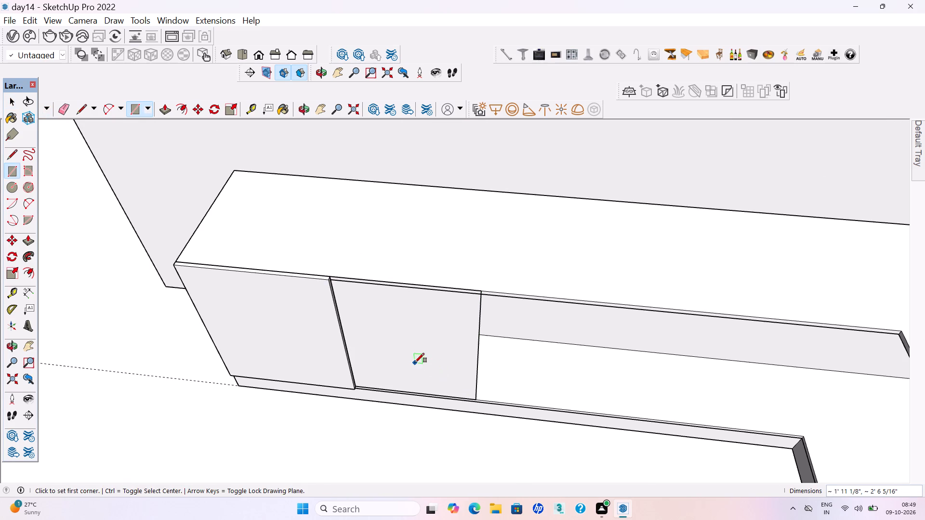
Extrude the second front rectangle outward about 11/16", flush with the face of the first door panel.
key("p")
left_click(379, 319)
left_click(304, 294)
key("space")
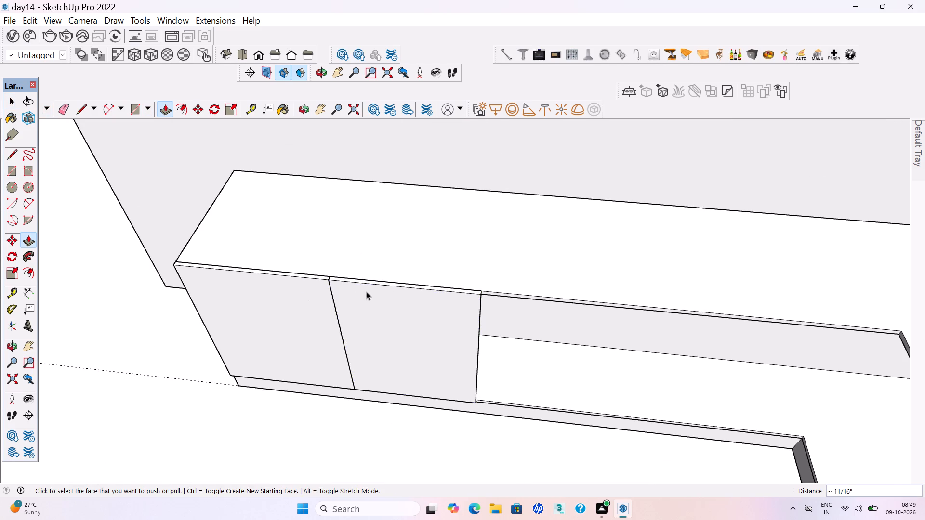
Make the entire second door panel solid into a group.
scroll(401, 282, "up", 4)
triple_click(409, 309)
right_click(409, 310)
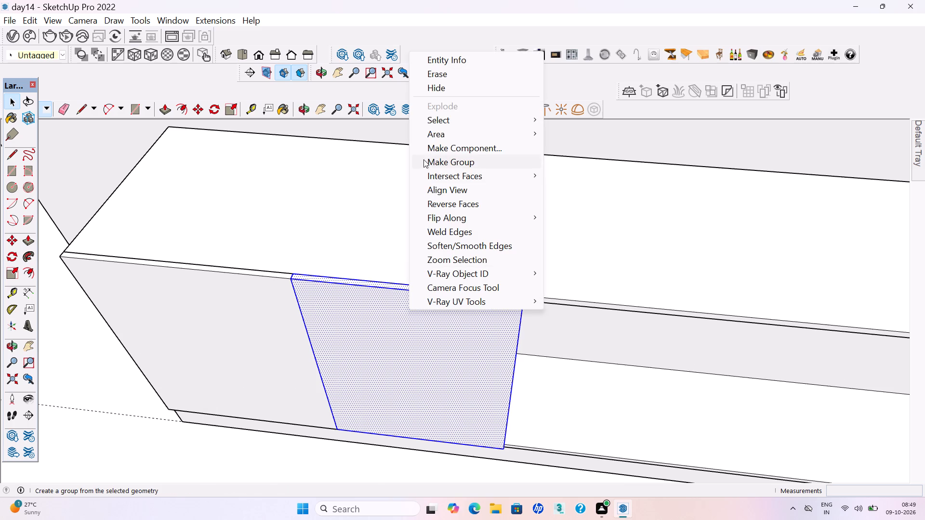
left_click(424, 157)
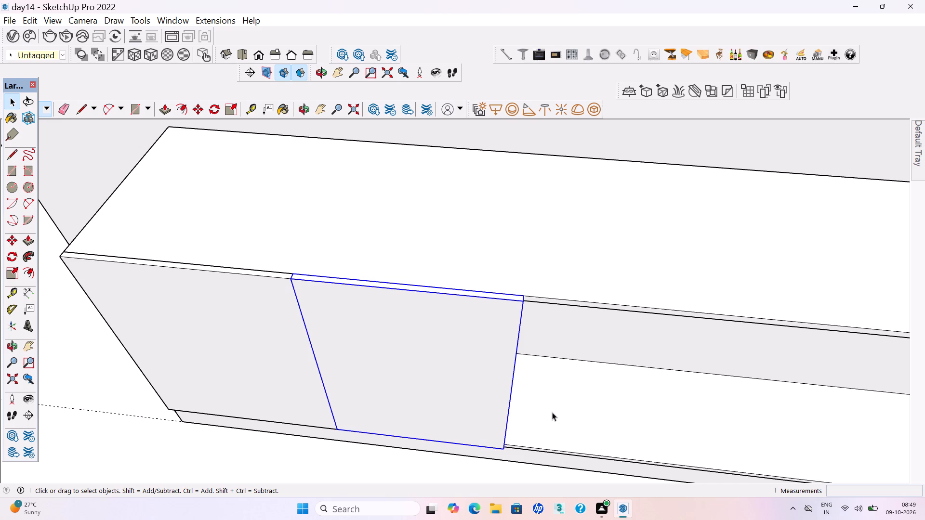
Deselect the second door panel and save the model.
scroll(374, 363, "down", 5)
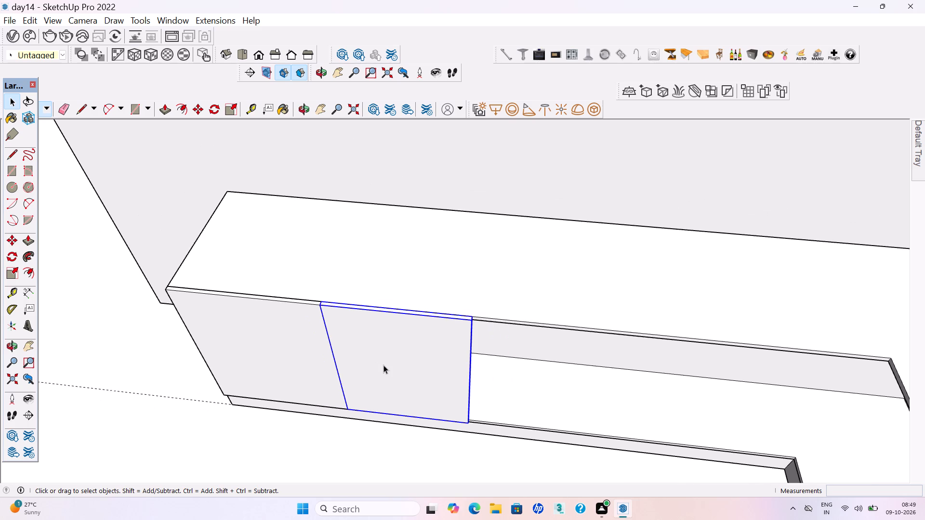
scroll(380, 366, "down", 6)
scroll(475, 378, "down", 10)
middle_click_drag(447, 386, 508, 361)
left_click(713, 327)
scroll(512, 346, "up", 5)
scroll(488, 378, "up", 3)
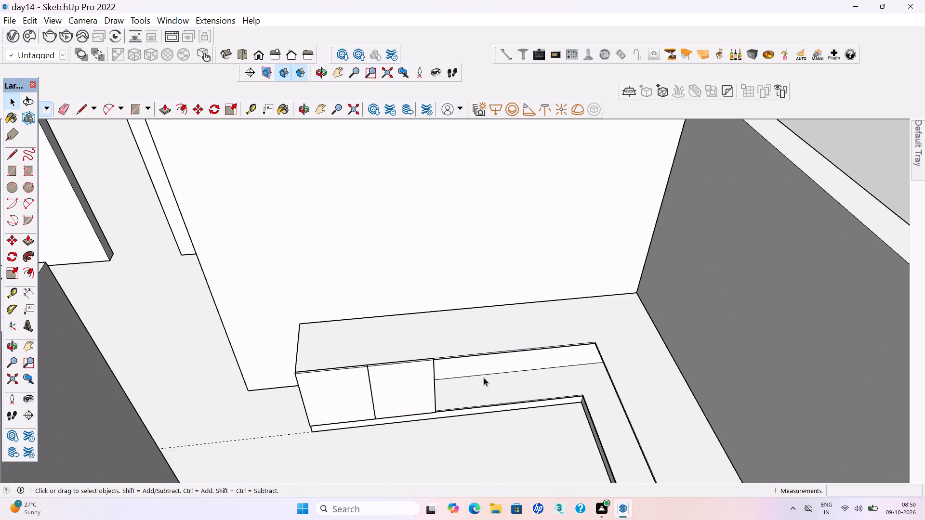
middle_click_drag(482, 377, 449, 384)
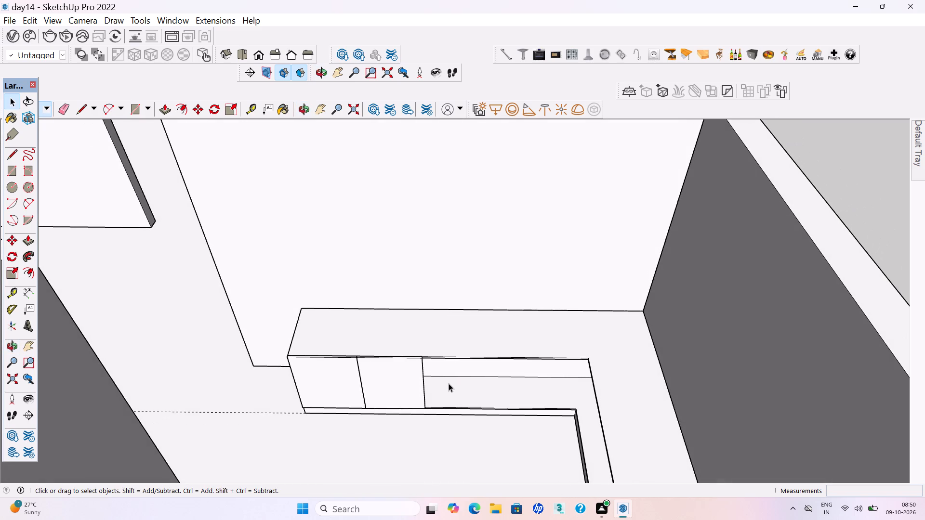
scroll(418, 382, "down", 4)
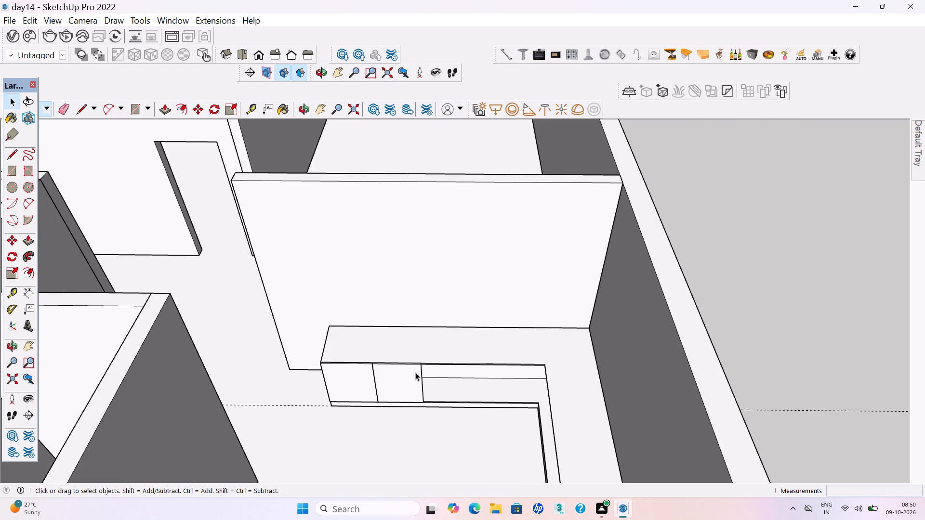
key("ctrl+s")
key("ctrl+s")
key("ctrl+s")
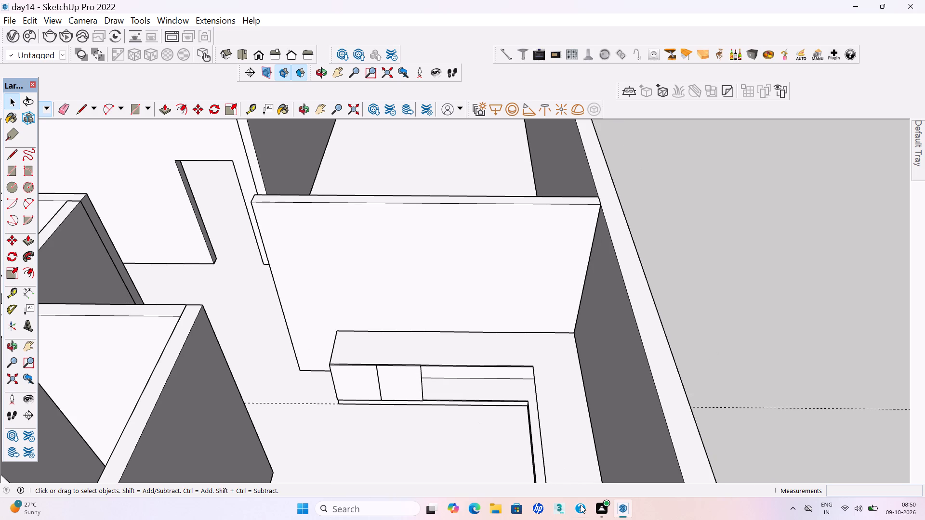
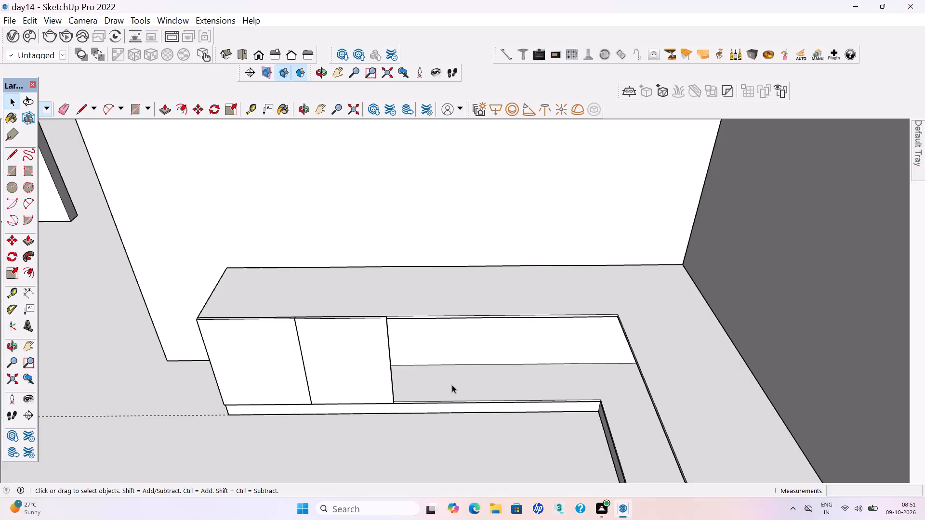
Place a guide line 2' along the cabinet front from the open-side edge of the second door panel.
key("t")
scroll(441, 379, "up", 5)
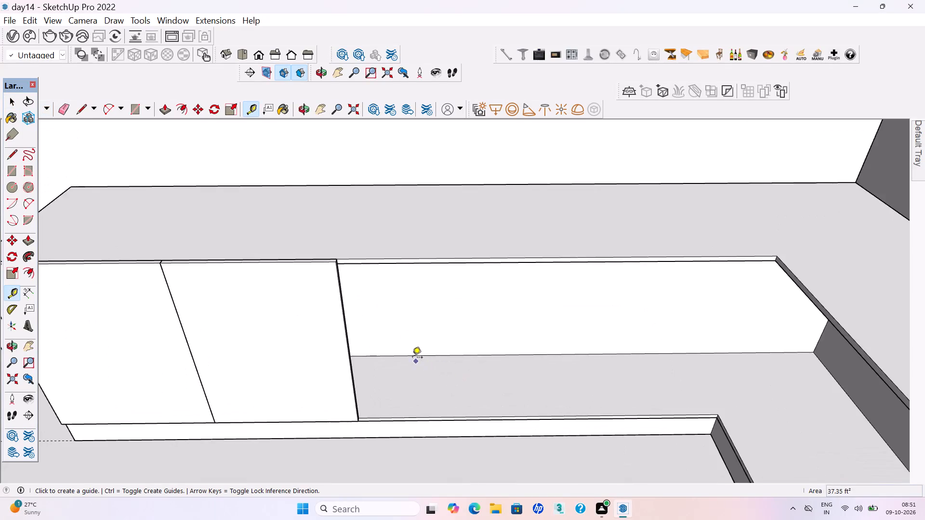
scroll(373, 319, "up", 3)
left_click(328, 271)
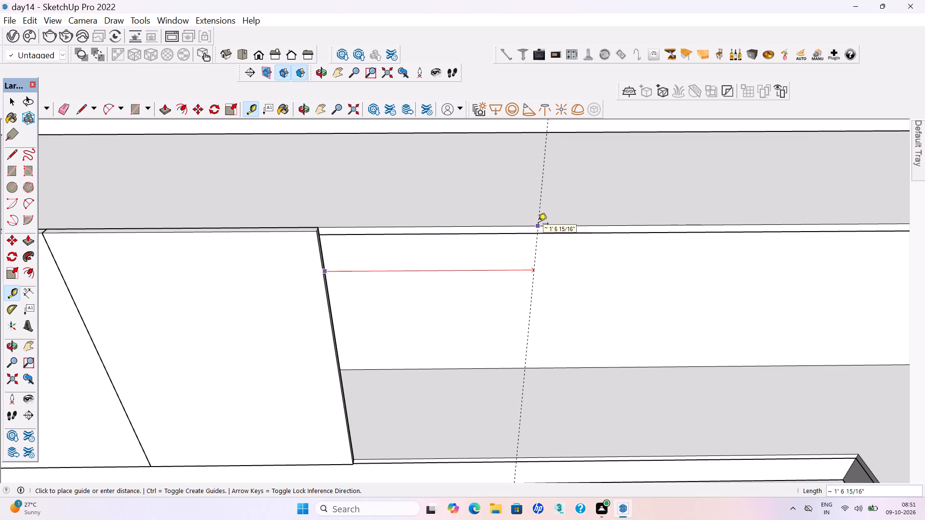
type("2'")
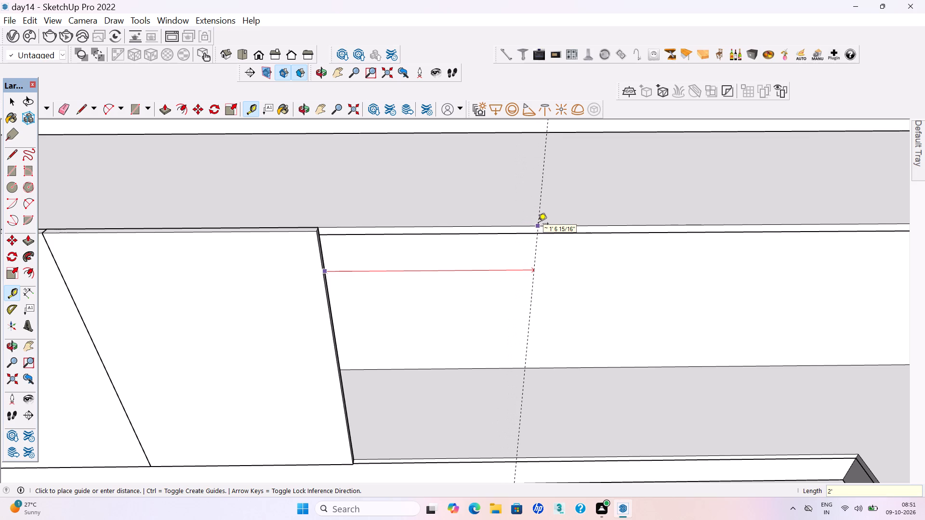
key("Return")
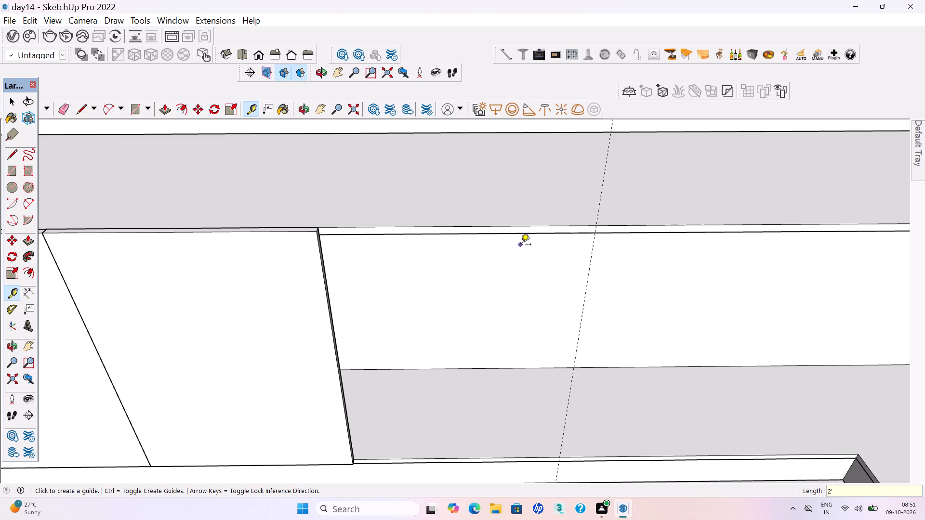
Draw a third front rectangle about 1' 11 1/2" by 2' 6 5/16" from the second door panel's top corner to the guide at the bottom panel.
scroll(484, 245, "down", 1)
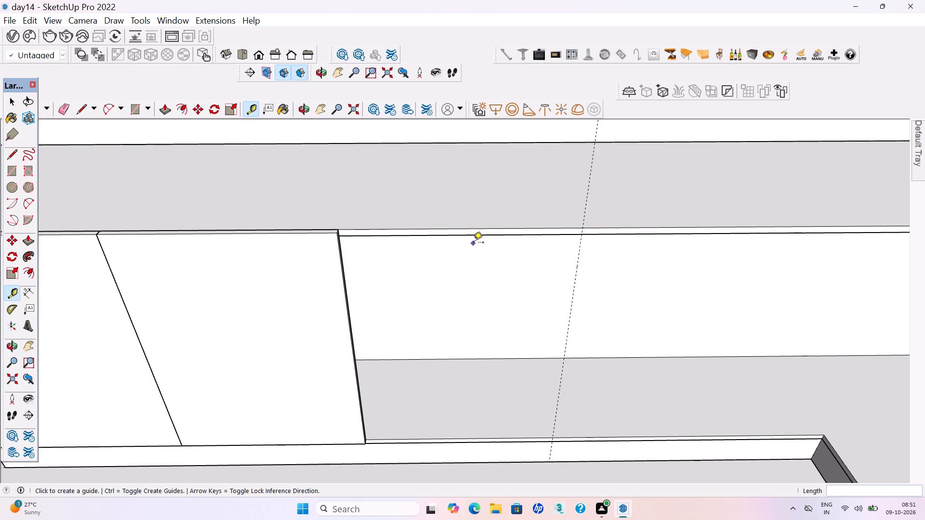
scroll(474, 243, "up", 1)
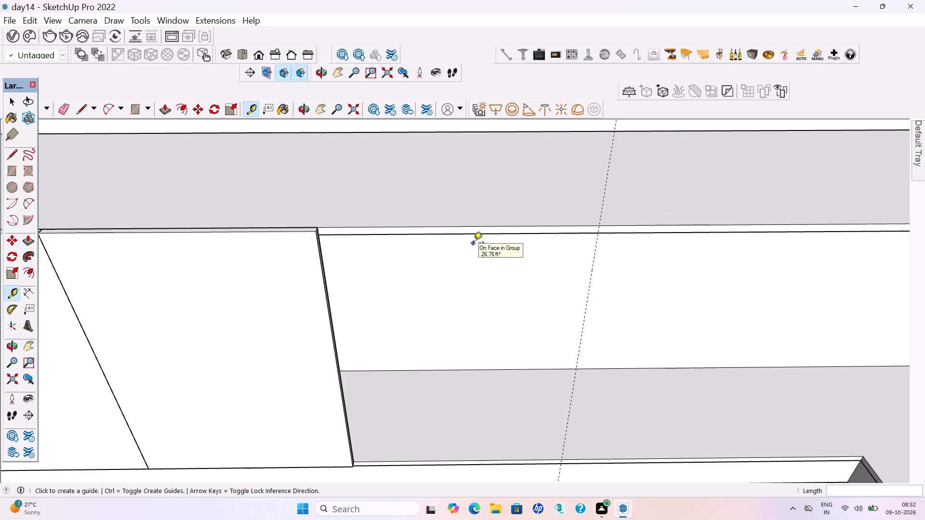
middle_click_drag(478, 249, 474, 224)
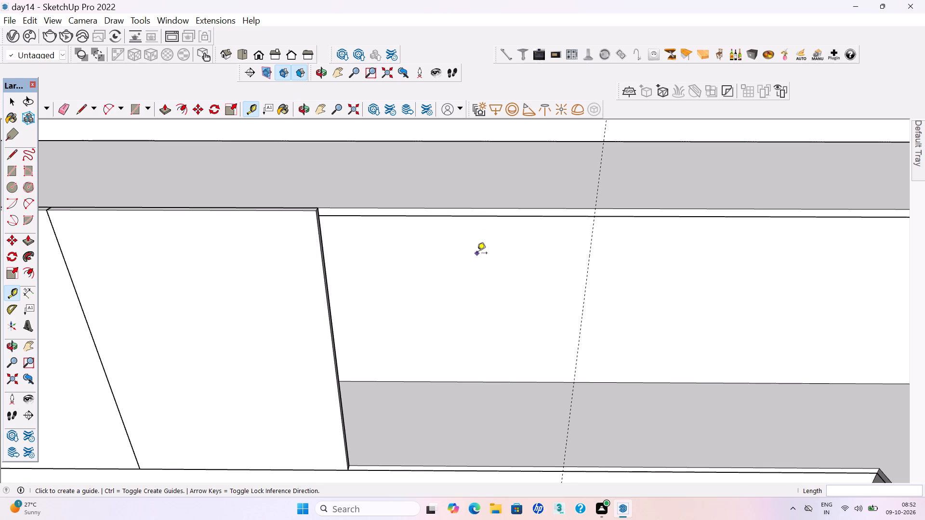
middle_click_drag(512, 280, 507, 299)
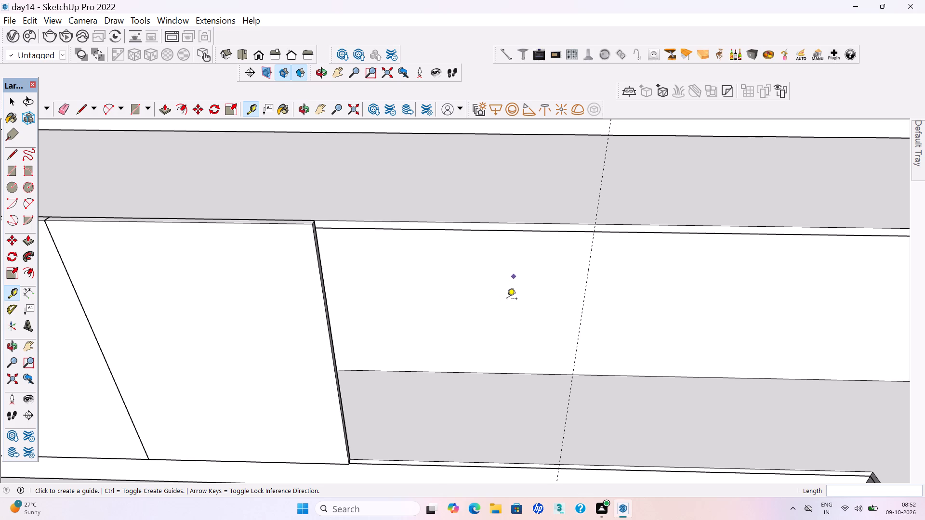
middle_click_drag(462, 290, 455, 265)
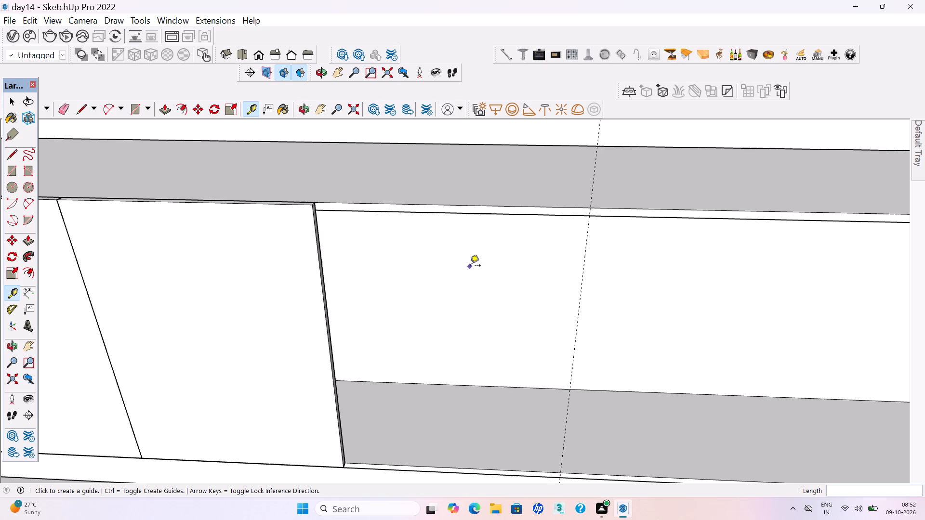
key("r")
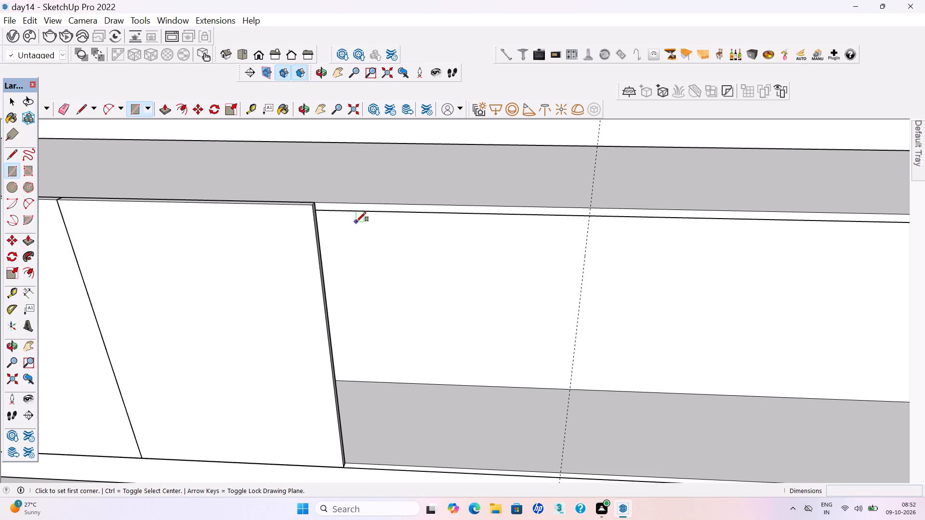
scroll(319, 190, "up", 4)
middle_click_drag(796, 277, 759, 277)
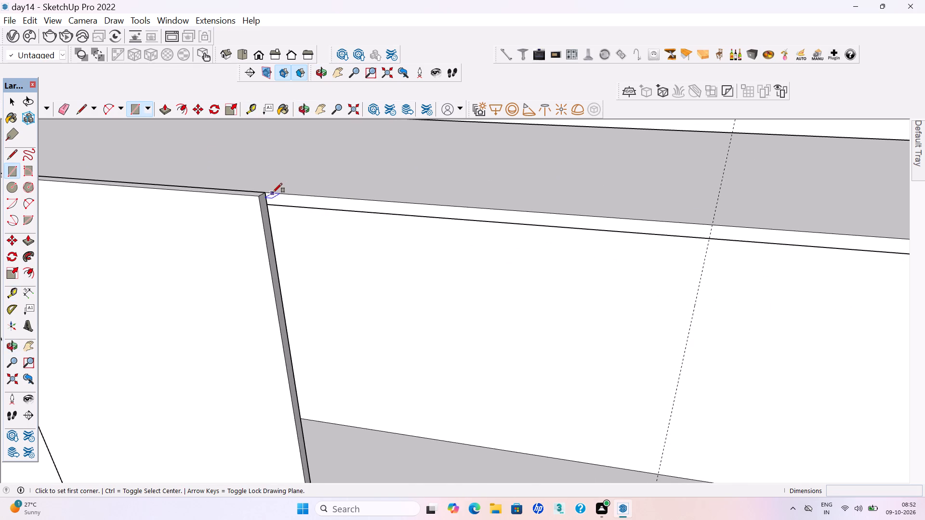
left_click(273, 193)
scroll(275, 170, "down", 8)
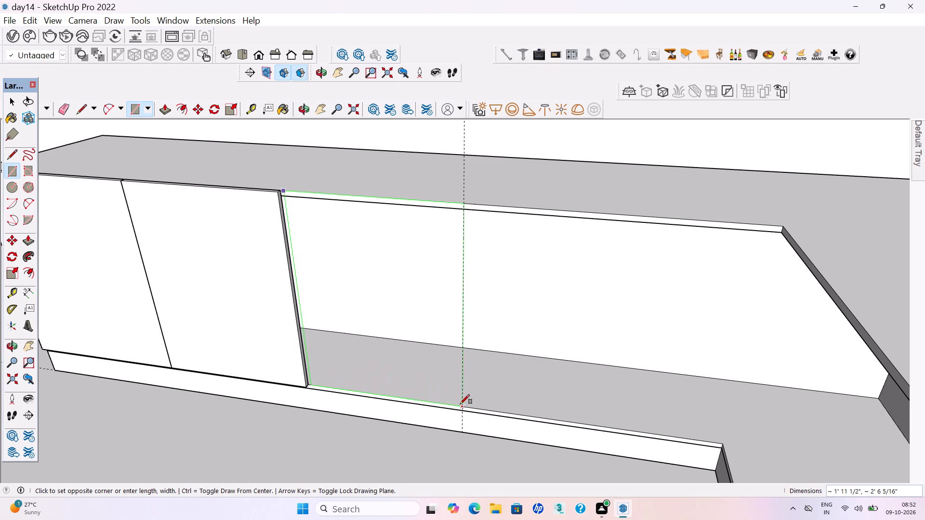
left_click(460, 404)
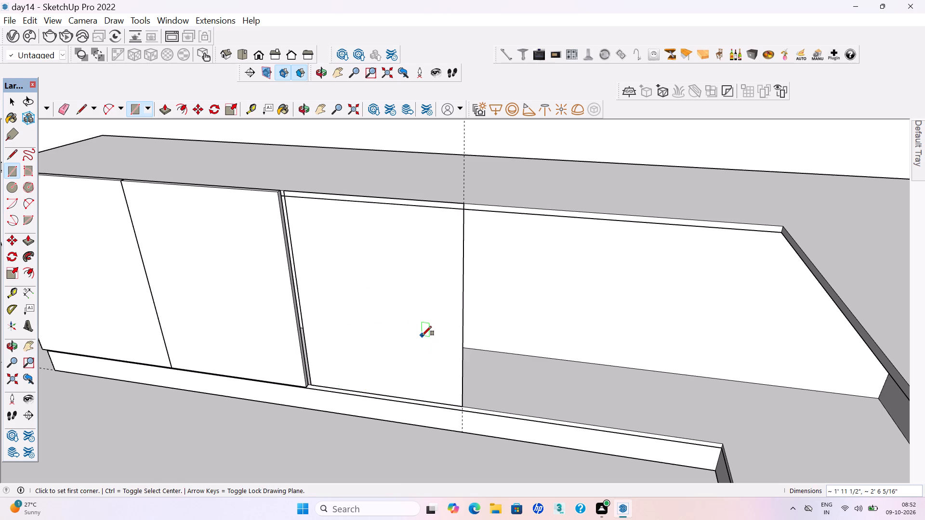
Extrude the third front rectangle outward, flush with the face of the second door panel.
middle_click_drag(351, 303, 358, 322)
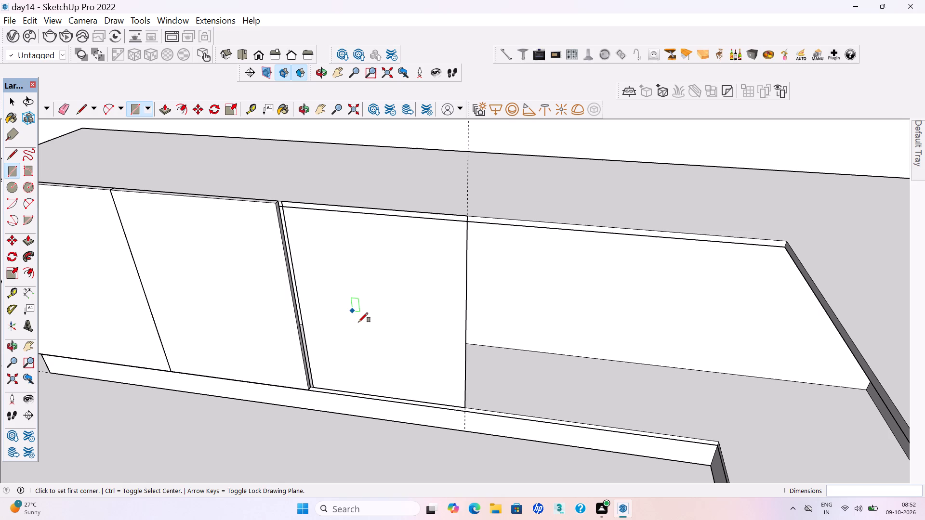
key("p")
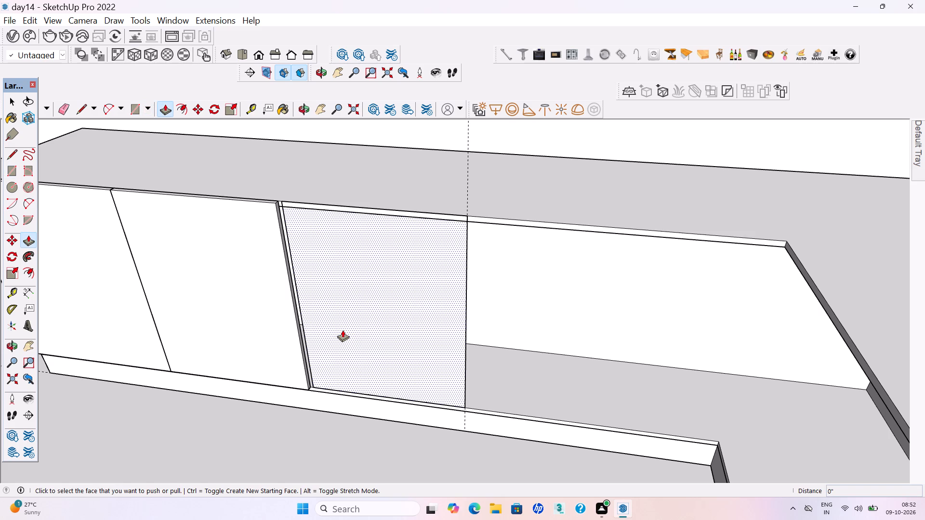
left_click(319, 230)
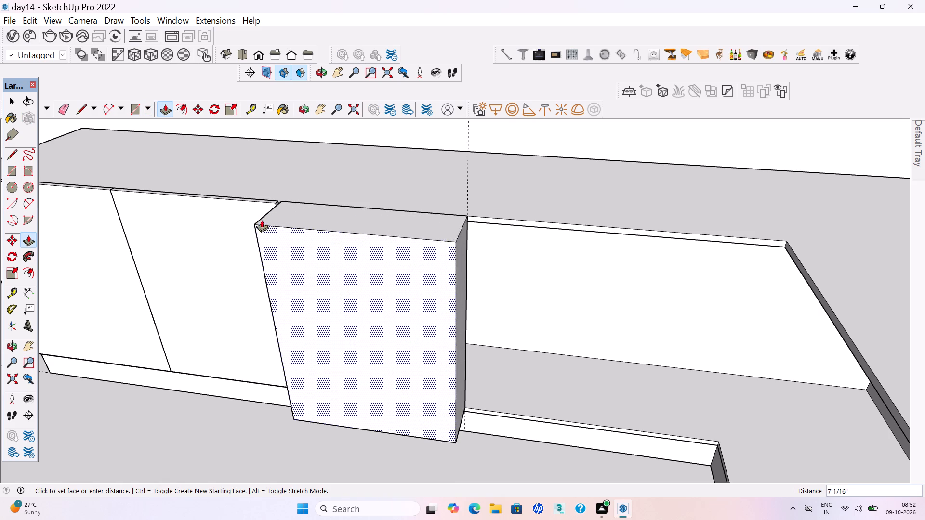
left_click(236, 213)
key("space")
Make the entire third door panel solid into a group.
scroll(281, 242, "down", 1)
middle_click_drag(287, 246, 294, 259)
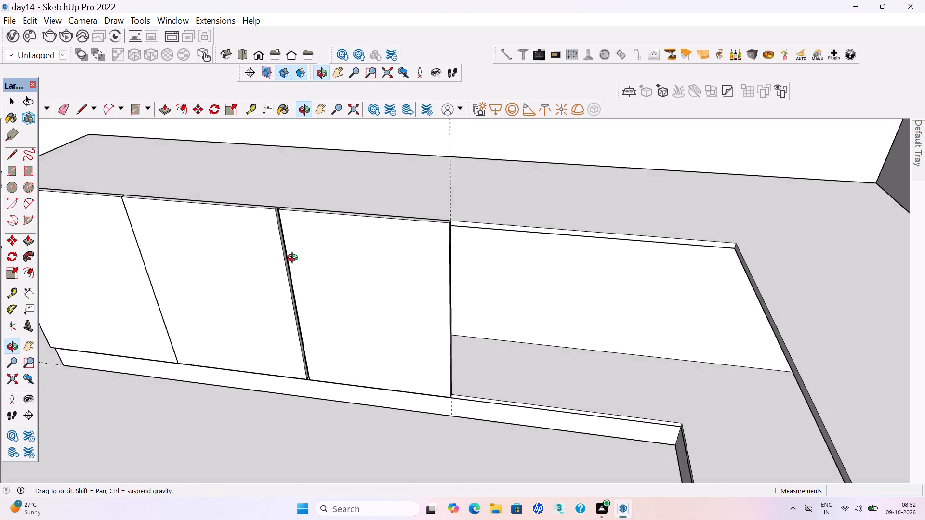
middle_click_drag(294, 259, 307, 282)
scroll(331, 252, "up", 4)
triple_click(331, 251)
right_click(331, 249)
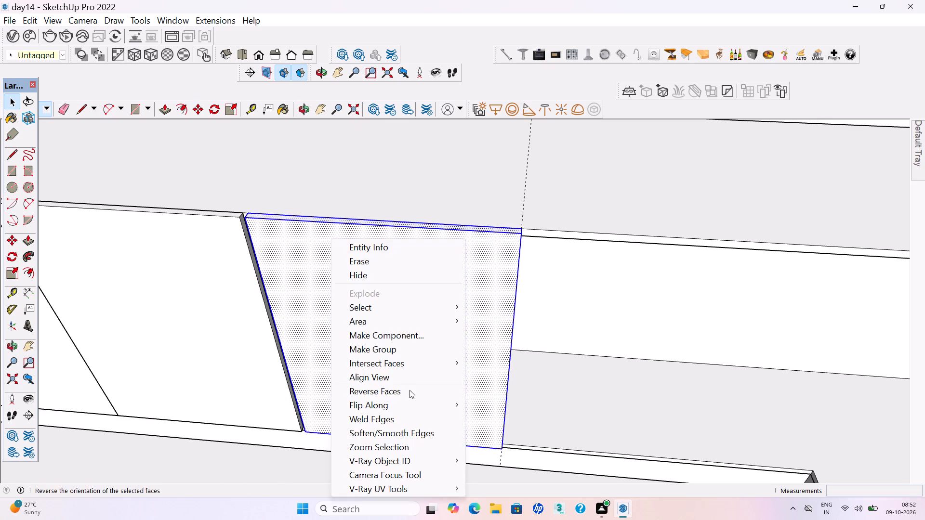
left_click(368, 346)
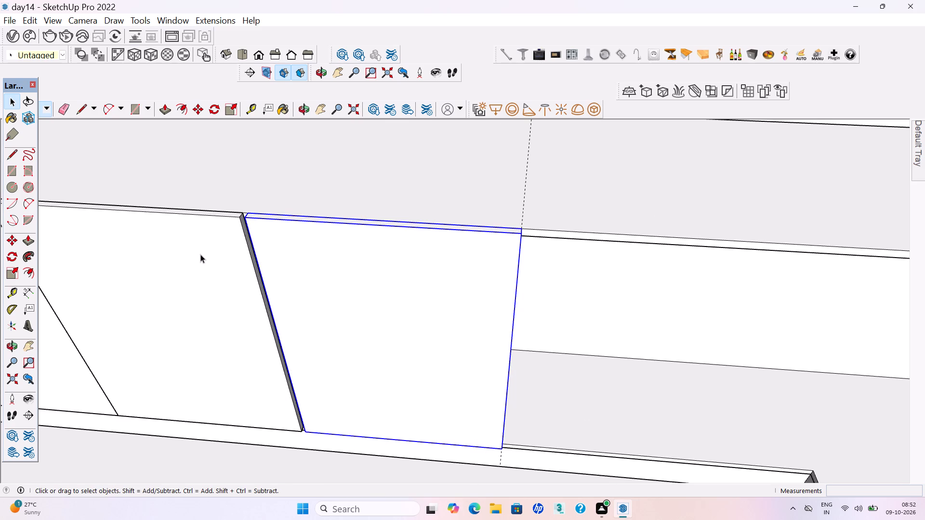
Deselect the third door panel and save the model.
scroll(251, 270, "down", 20)
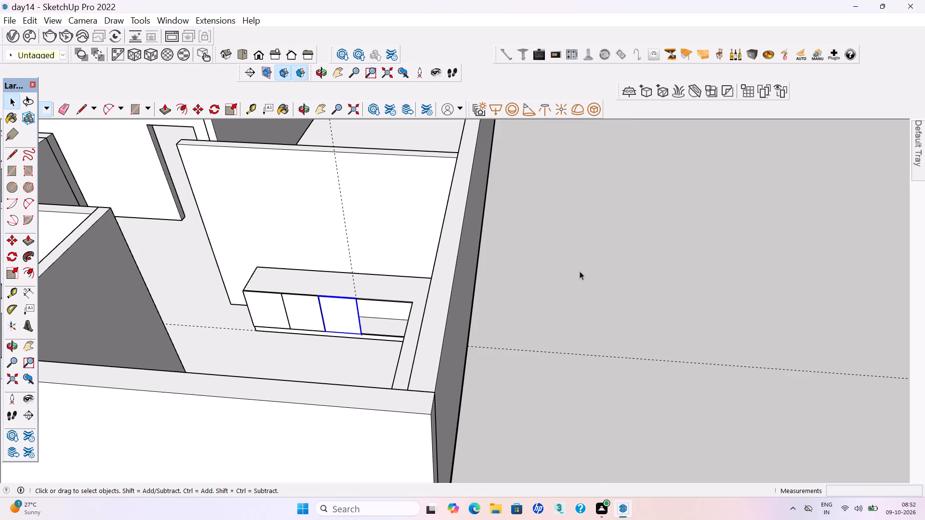
left_click(581, 271)
middle_click_drag(292, 373, 339, 364)
scroll(341, 347, "up", 4)
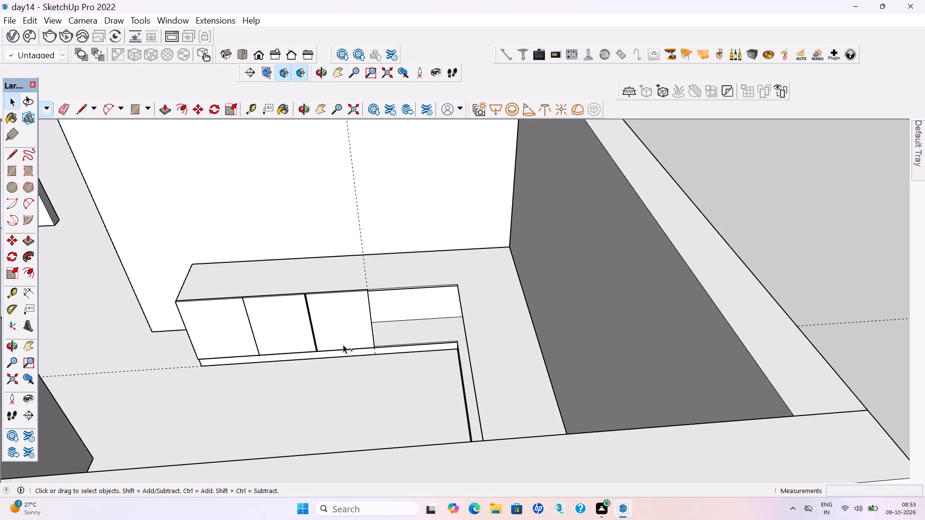
key("ctrl+s")
key("ctrl+s")
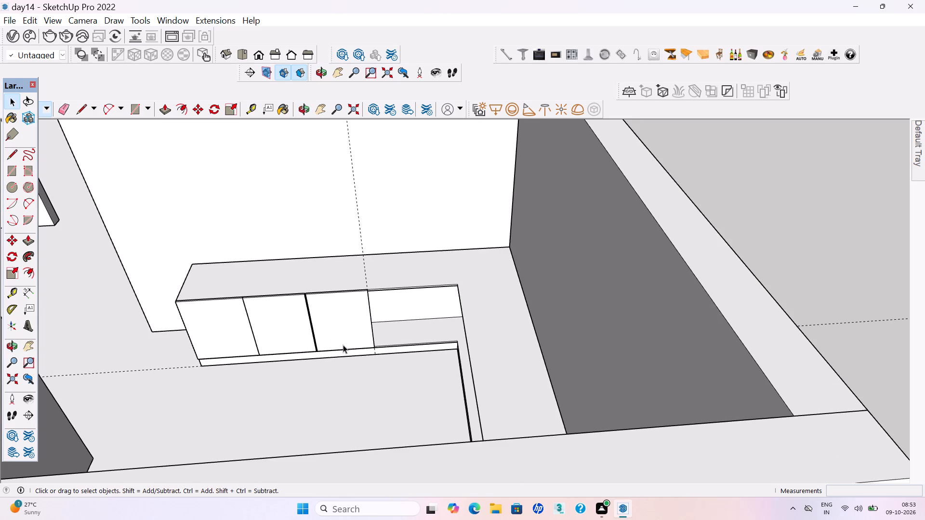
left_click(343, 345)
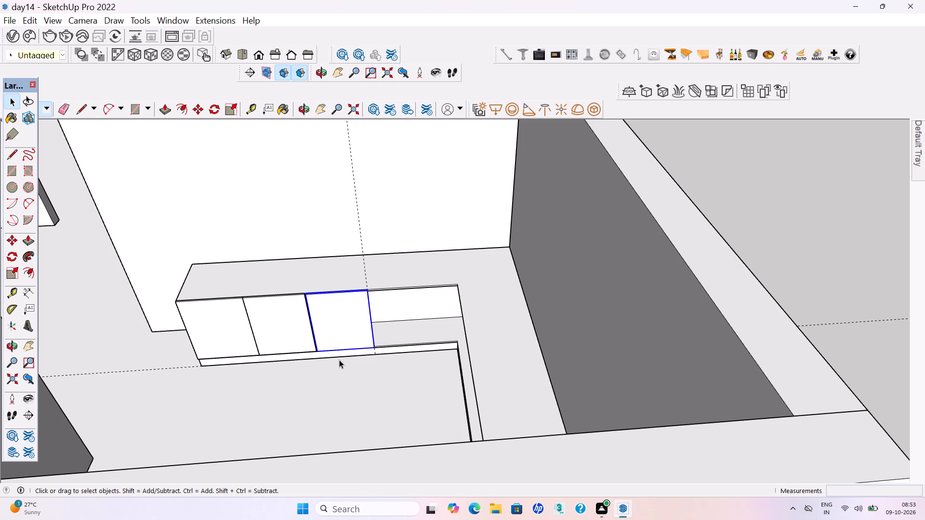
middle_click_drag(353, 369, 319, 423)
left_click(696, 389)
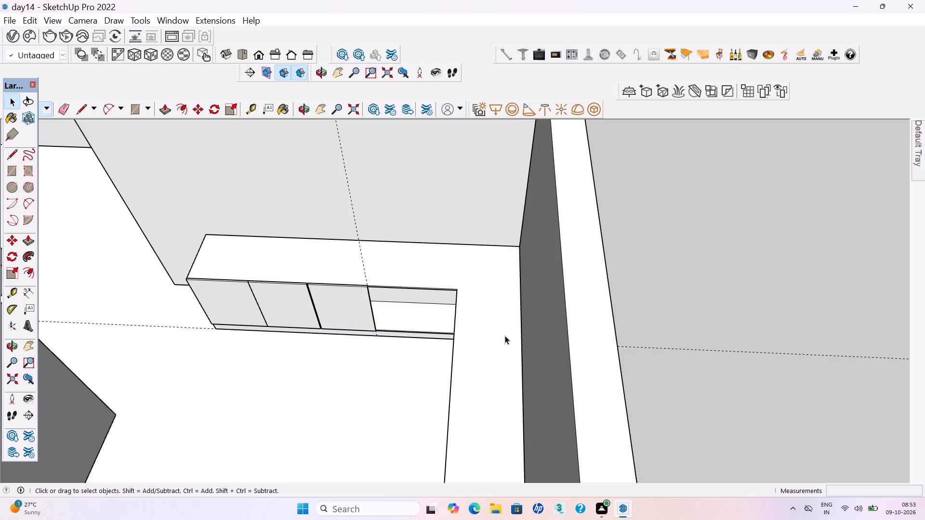
Draw a fourth front rectangle about 2' 6 5/16" high from the third door panel's top corner to the bottom panel, partway across the remaining opening.
scroll(431, 302, "up", 5)
scroll(373, 297, "up", 8)
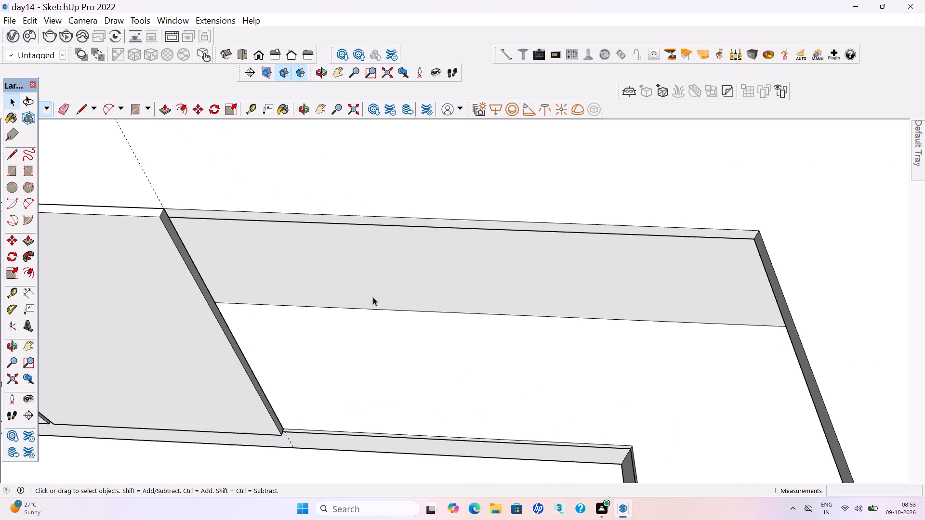
key("r")
left_click(167, 208)
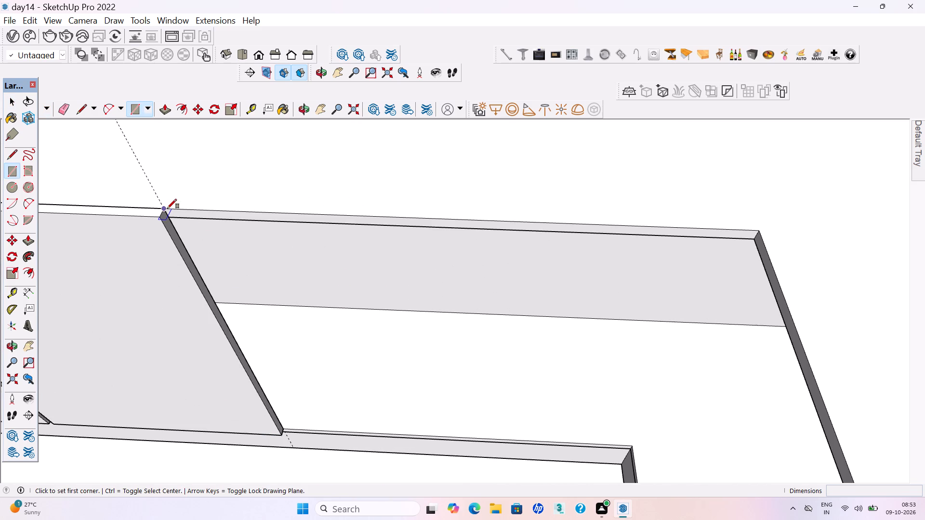
scroll(249, 247, "down", 2)
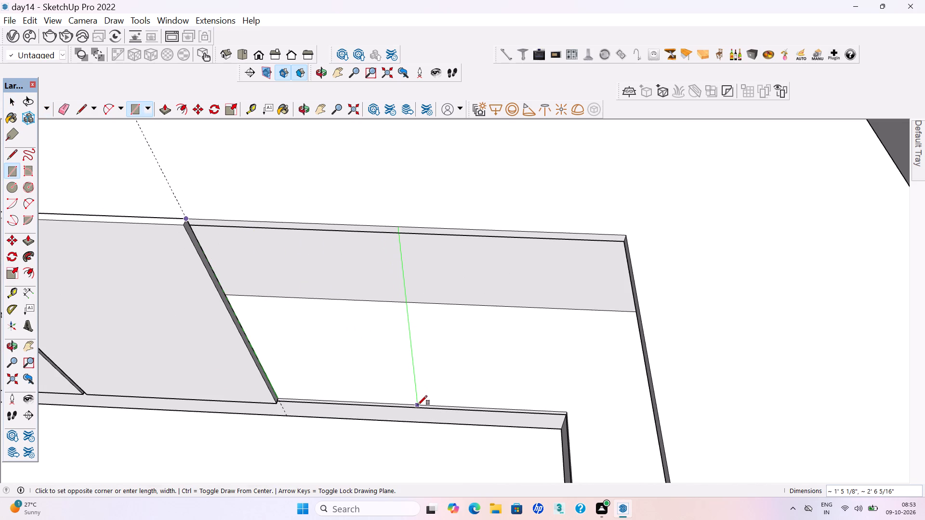
left_click(426, 405)
Extrude the fourth front rectangle outward about 11/16", flush with the face of the third door panel.
key("p")
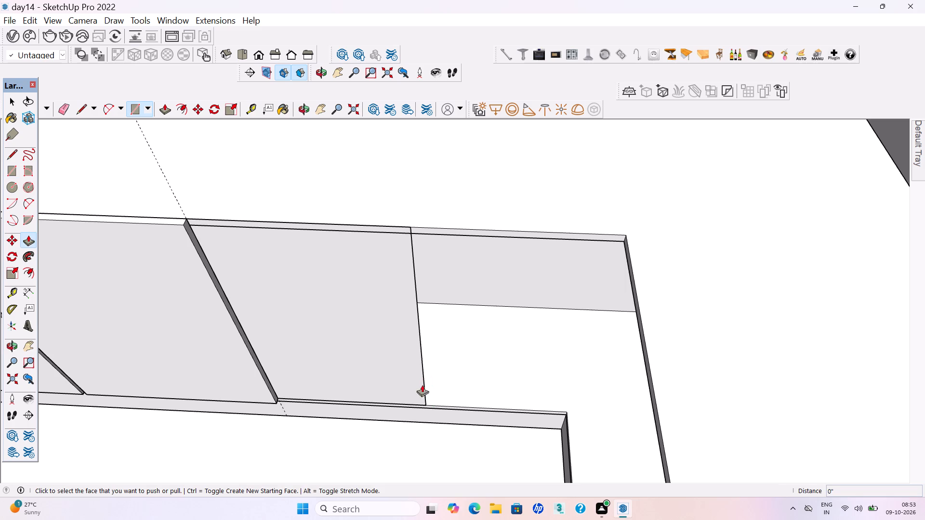
left_click(208, 233)
left_click(156, 234)
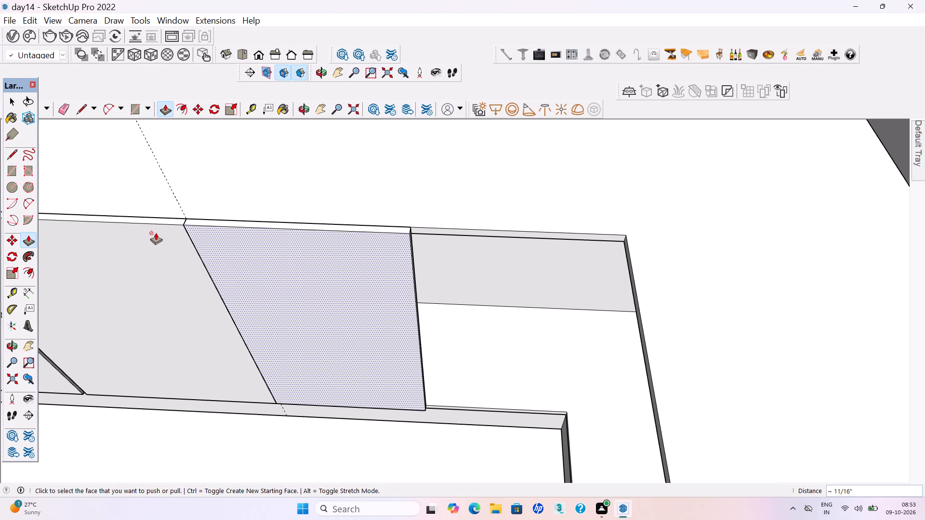
key("space")
Make the entire fourth door panel solid into a group.
triple_click(243, 260)
right_click(241, 259)
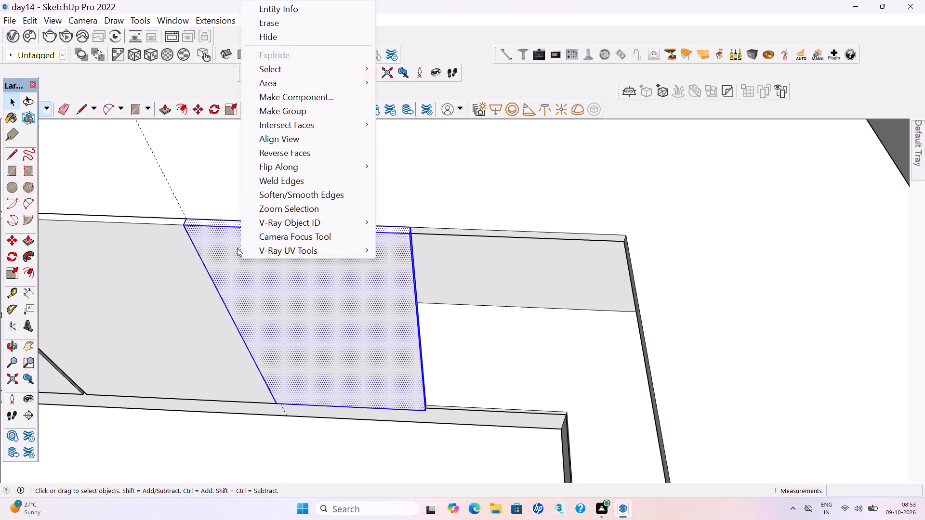
left_click(263, 109)
Deselect the fourth door panel and save the model.
scroll(227, 228, "down", 14)
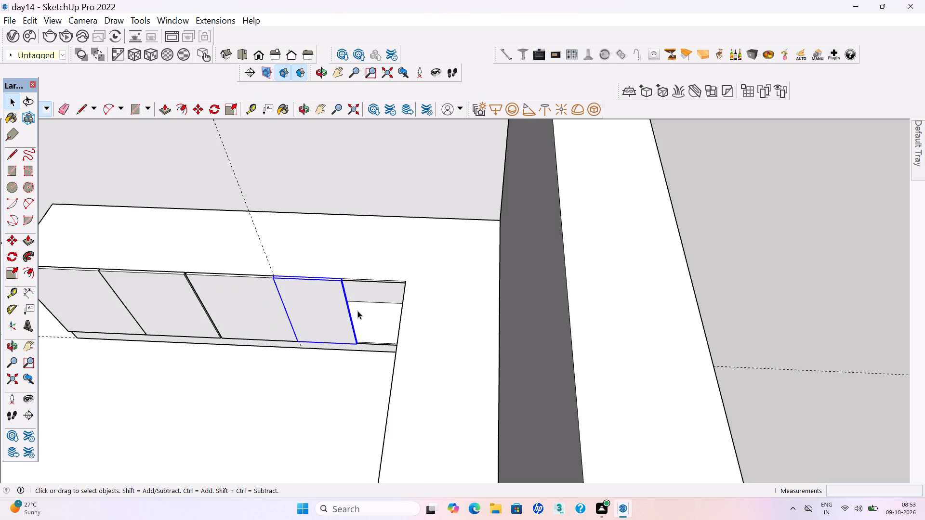
scroll(357, 311, "down", 3)
middle_click_drag(344, 315, 374, 297)
left_click(619, 277)
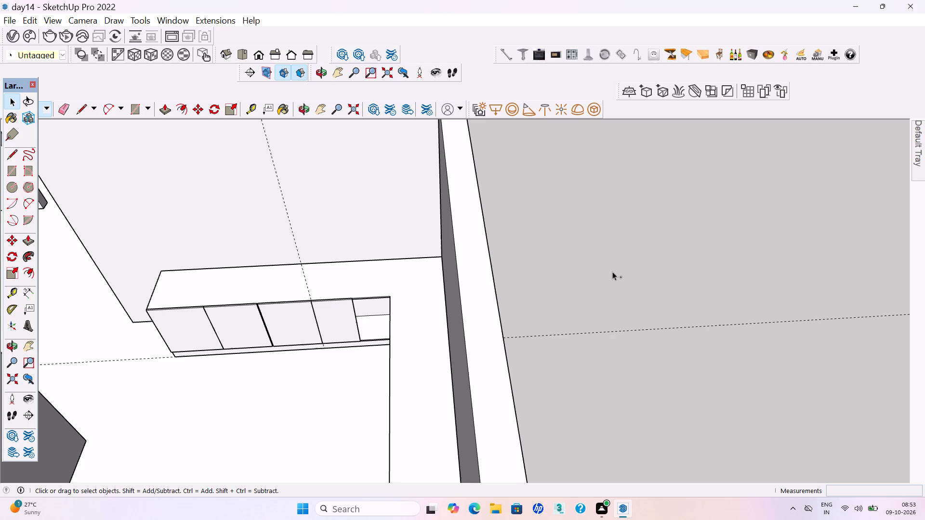
key("ctrl+s")
Draw a fifth front rectangle about 1' 5" by 2' 6 5/16" from the fourth door panel's top corner to the cabinet's inner corner.
key("r")
scroll(357, 311, "up", 7)
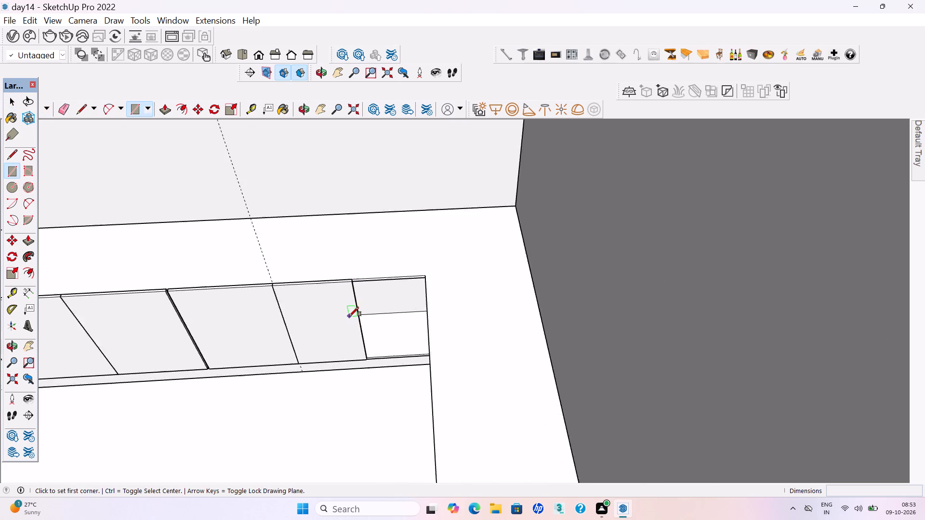
scroll(349, 316, "up", 10)
scroll(324, 248, "up", 3)
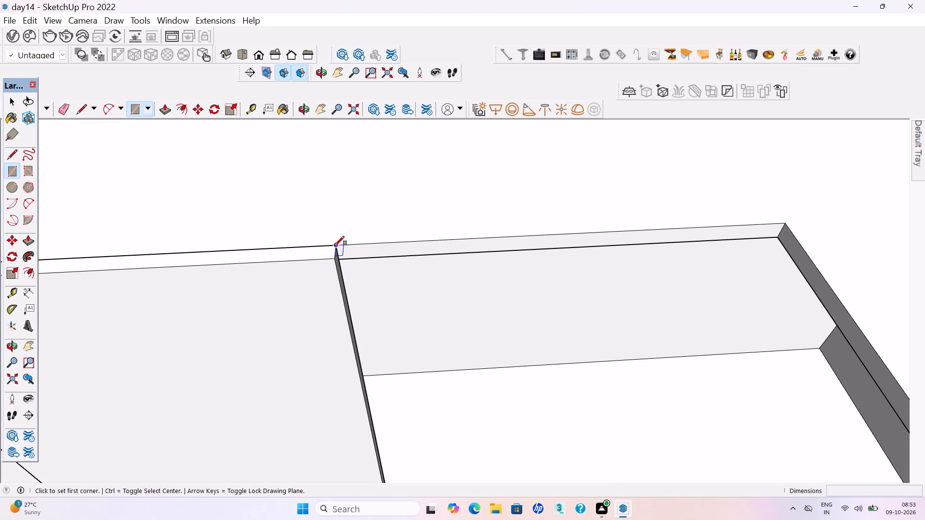
left_click(335, 246)
scroll(336, 248, "down", 8)
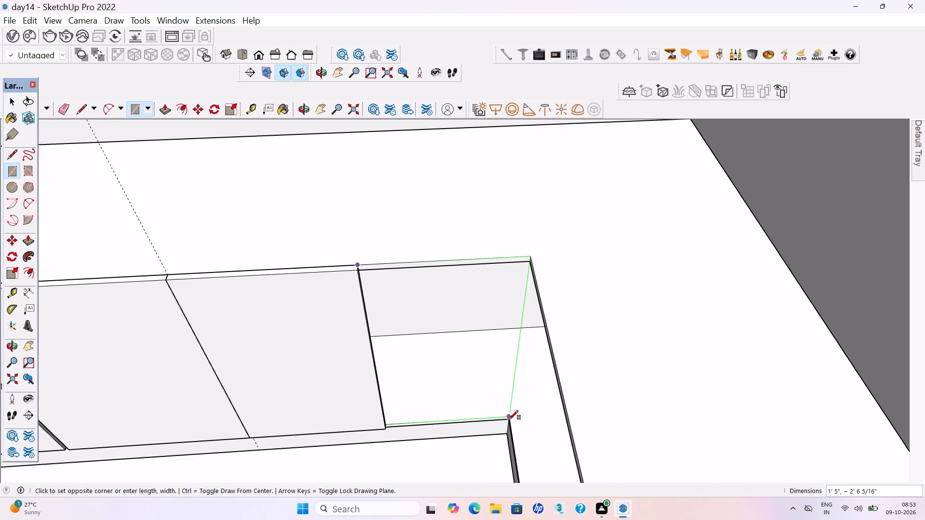
left_click(509, 420)
Extrude the fifth front rectangle outward, flush with the face of the fourth door panel.
key("p")
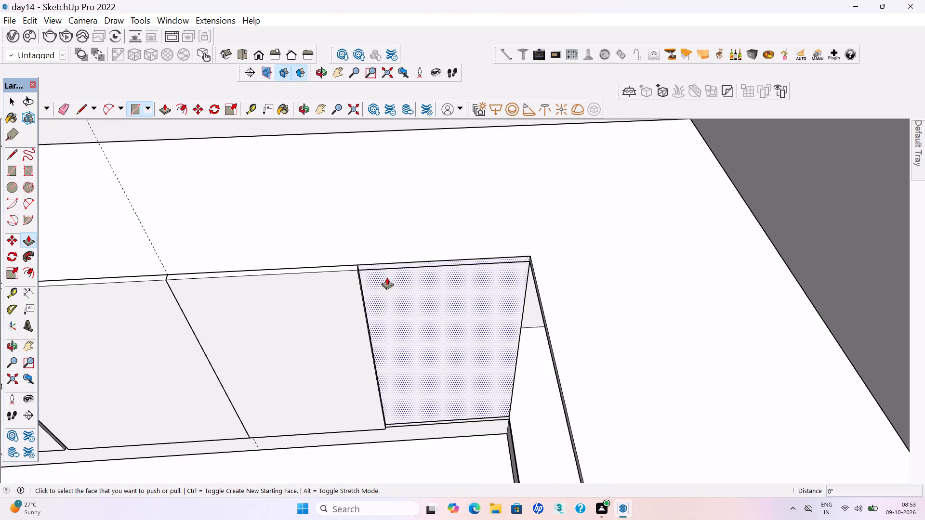
left_click(387, 277)
left_click(336, 277)
key("space")
Make the entire fifth door panel solid into a group, deselect it and save the model.
scroll(396, 267, "up", 3)
middle_click_drag(393, 285, 393, 287)
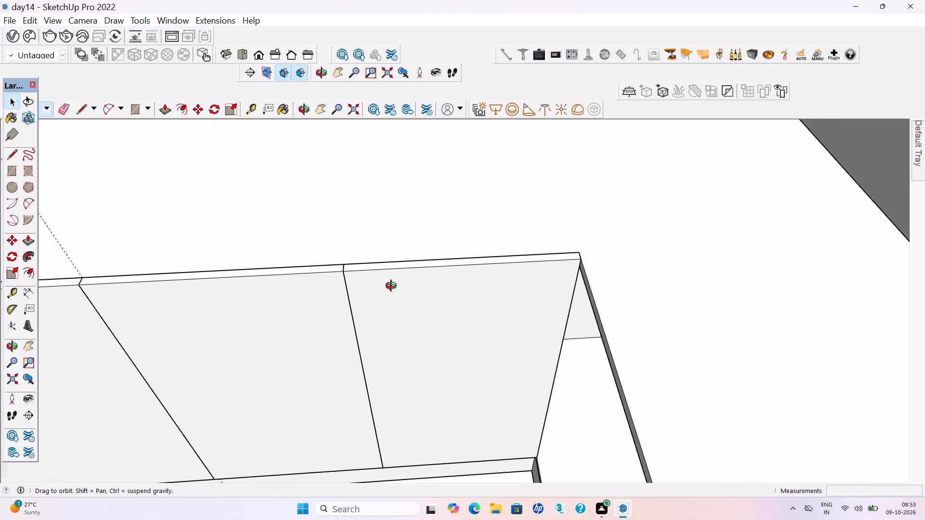
middle_click_drag(393, 287, 388, 325)
triple_click(387, 325)
right_click(387, 325)
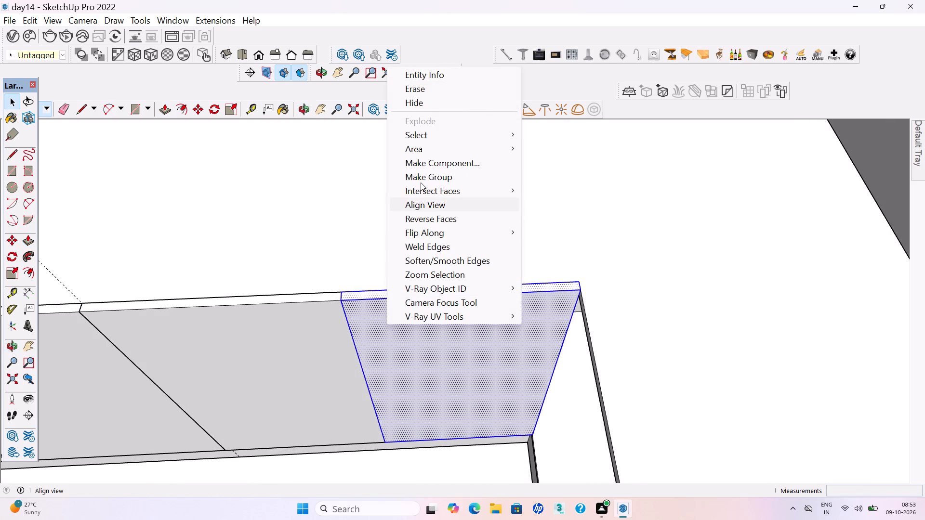
left_click(421, 179)
scroll(416, 369, "down", 20)
scroll(416, 369, "down", 1)
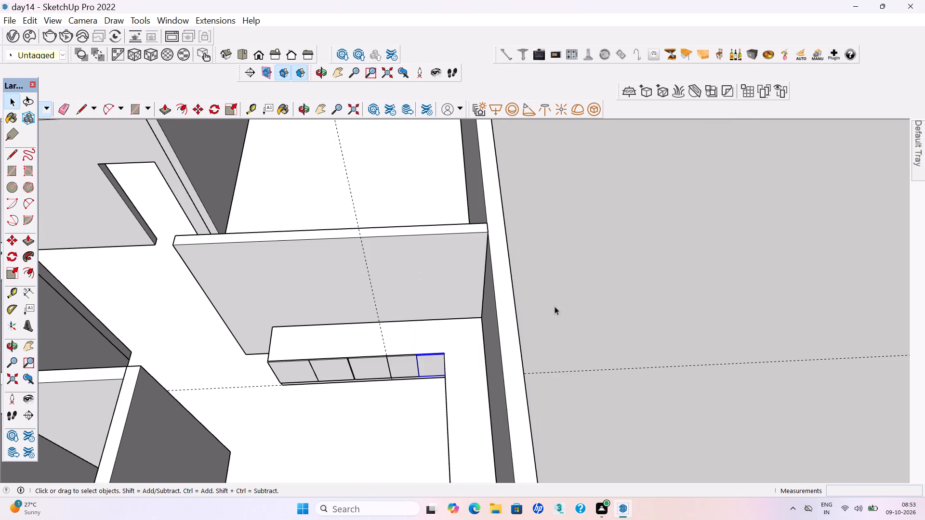
left_click(580, 296)
key("ctrl+s")
key("ctrl+s")
key("ctrl+s")
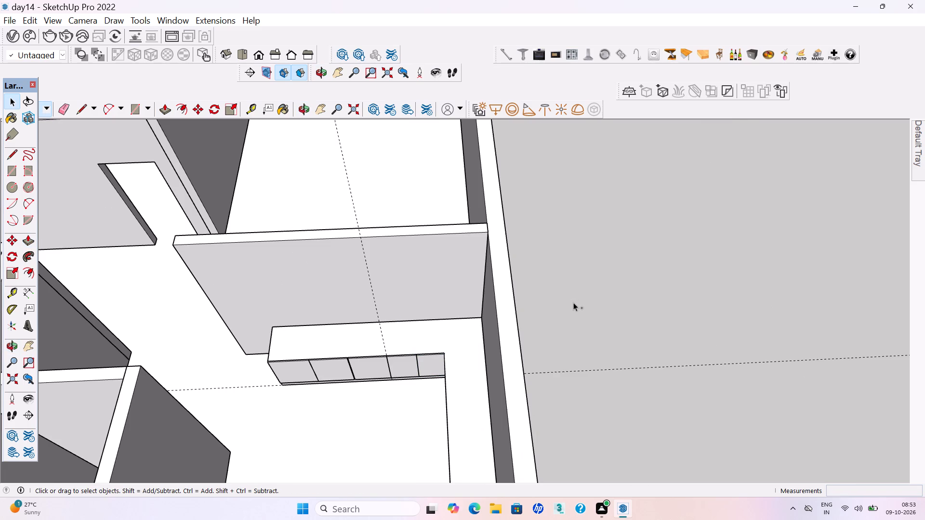
Draw a rectangle about 2' 6 5/16" high and 2' 3" wide on the other cabinet leg's open front, starting at the inner corner.
scroll(568, 312, "down", 4)
scroll(426, 287, "down", 1)
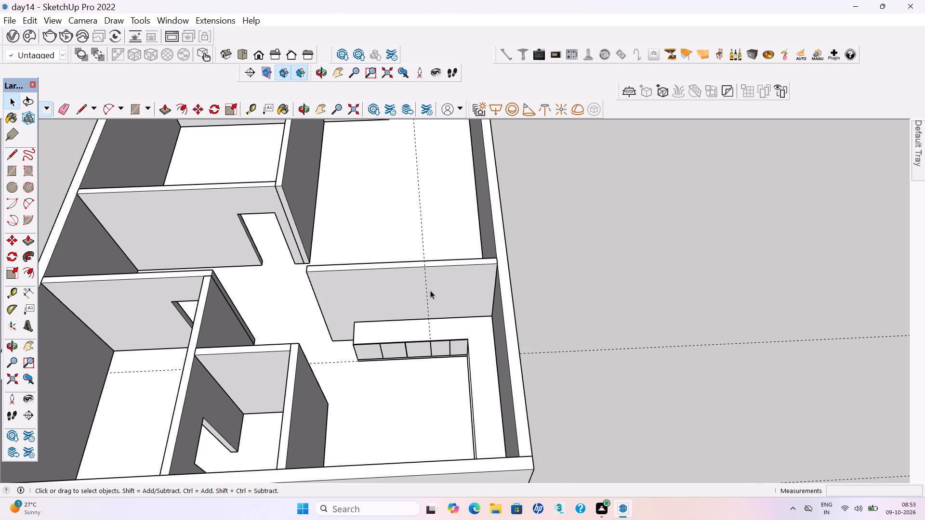
scroll(385, 270, "down", 4)
middle_click_drag(371, 330, 693, 317)
scroll(611, 345, "up", 15)
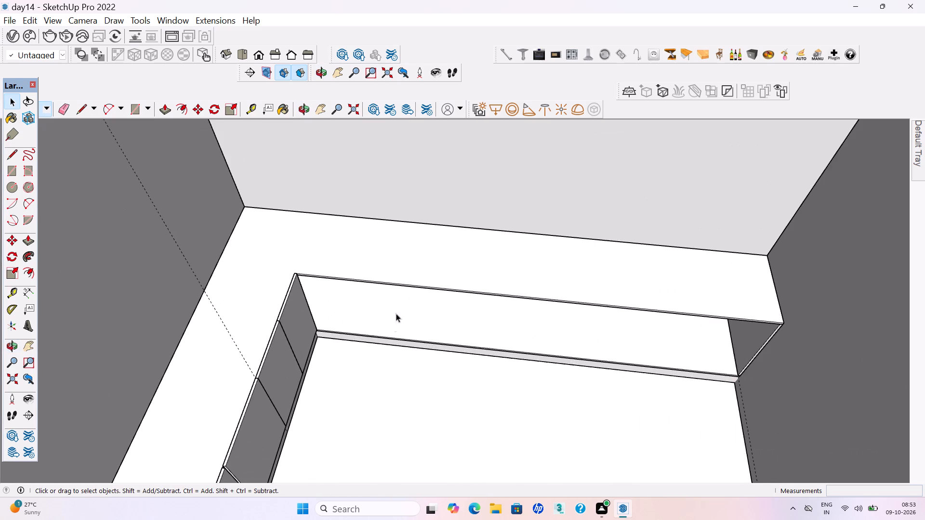
middle_click_drag(400, 307, 410, 265)
scroll(410, 262, "up", 1)
scroll(413, 311, "up", 2)
key("r")
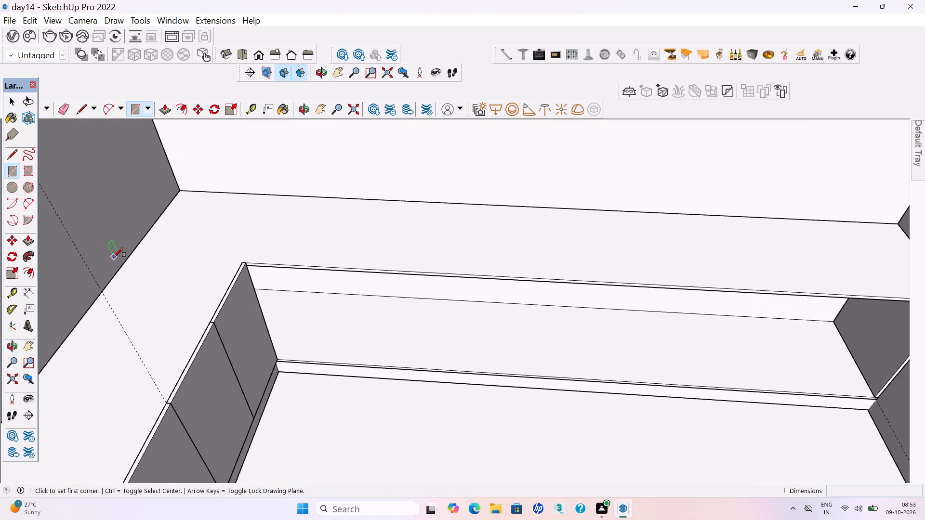
scroll(304, 254, "up", 5)
scroll(215, 277, "up", 6)
left_click(204, 263)
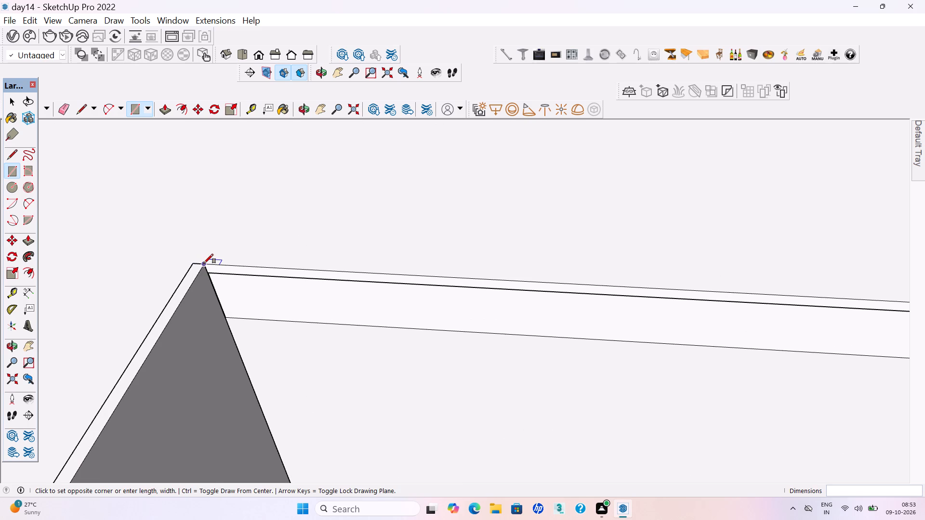
scroll(204, 263, "down", 9)
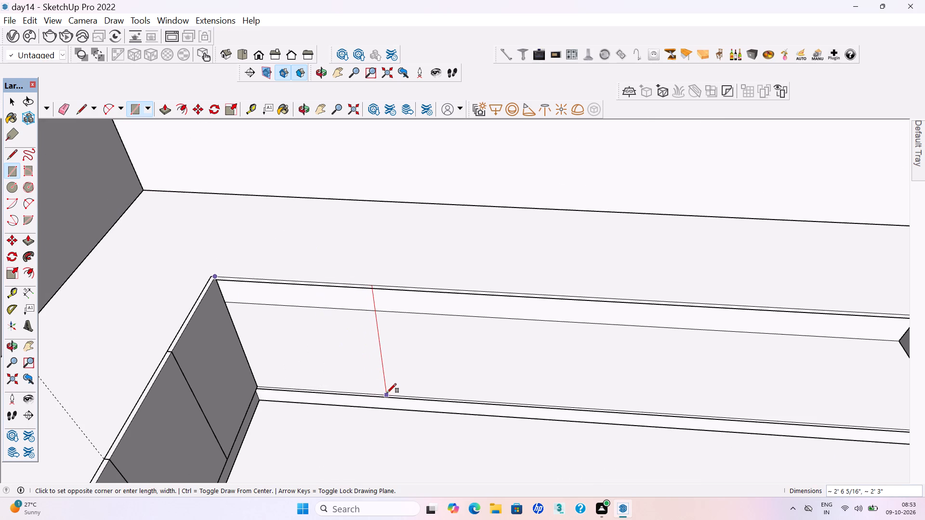
left_click(387, 393)
Extrude the corner rectangle on the second leg outward by 18 mm.
key("p")
left_click(278, 325)
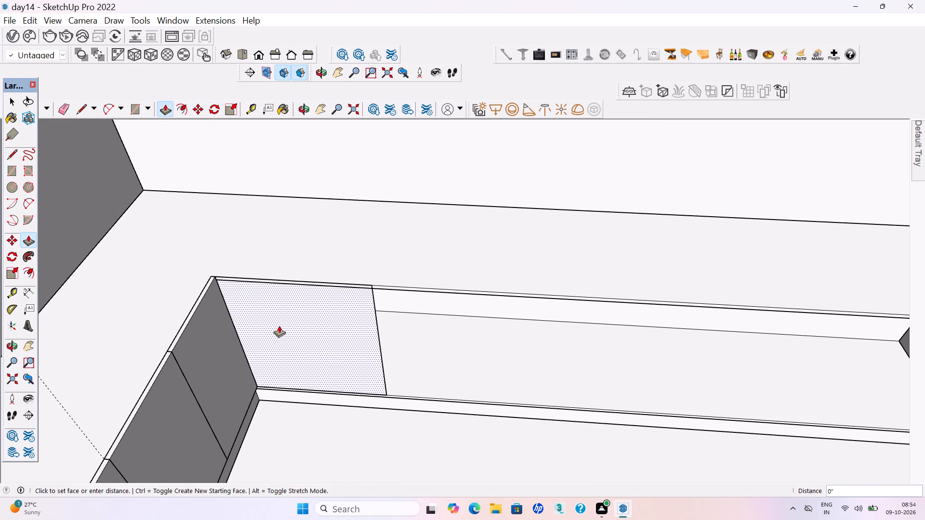
type("18mm")
key("Return")
key("space")
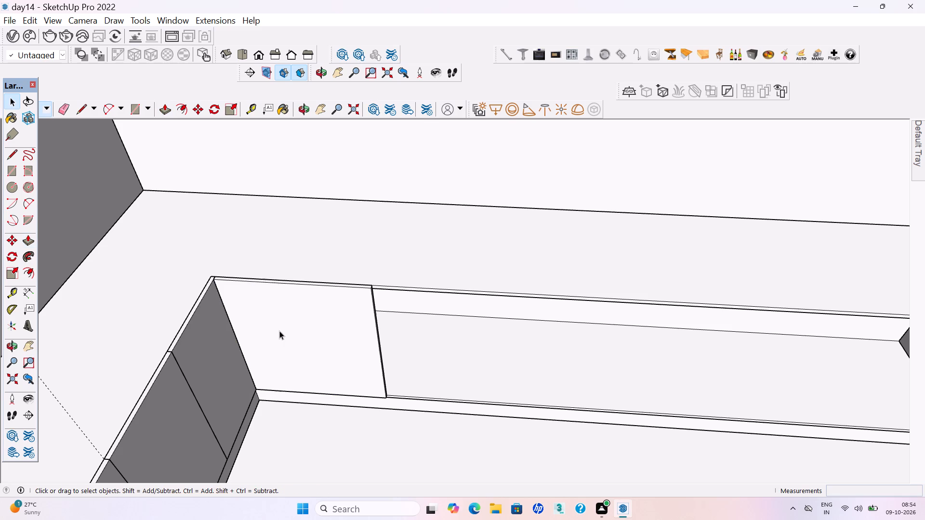
Make the second leg's first door panel solid into a group, deselect it and save the model.
middle_click_drag(366, 296, 347, 352)
triple_click(359, 340)
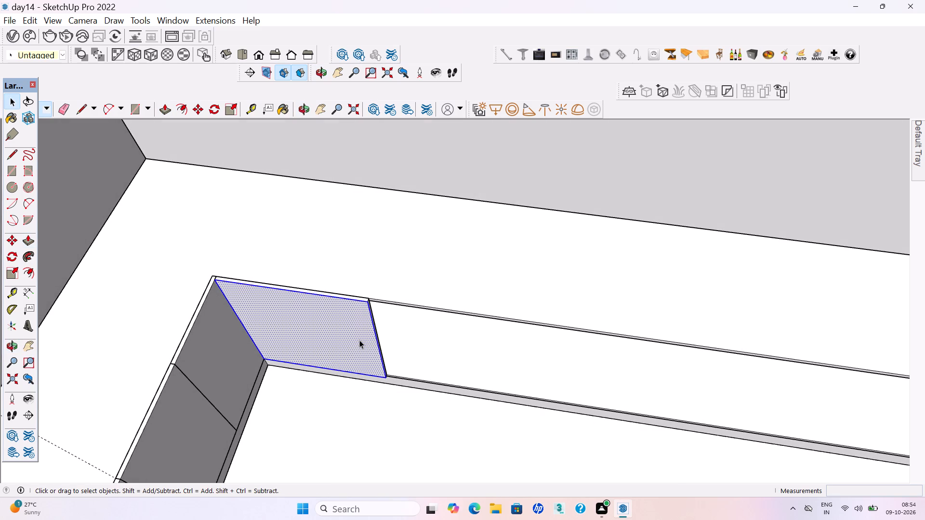
right_click(359, 340)
left_click(390, 194)
scroll(162, 336, "down", 6)
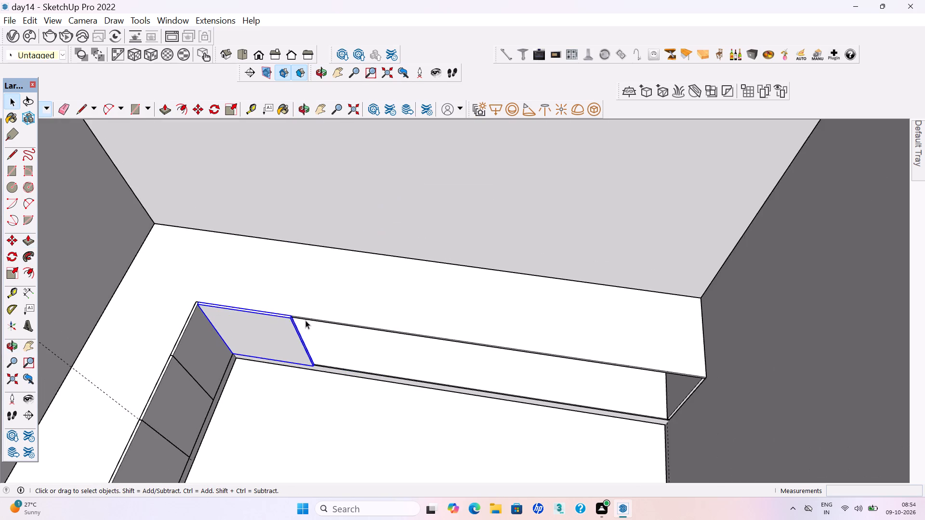
scroll(306, 320, "down", 10)
left_click(562, 344)
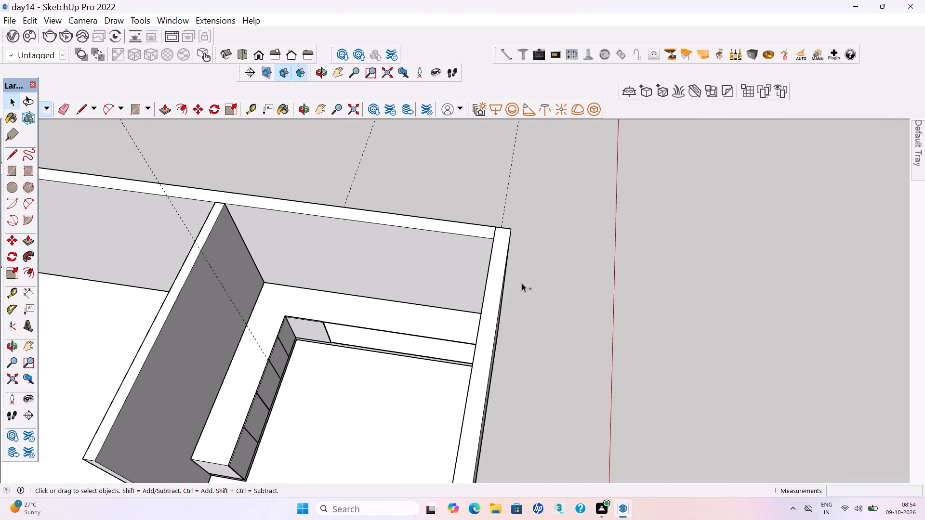
key("ctrl+s")
key("ctrl+s")
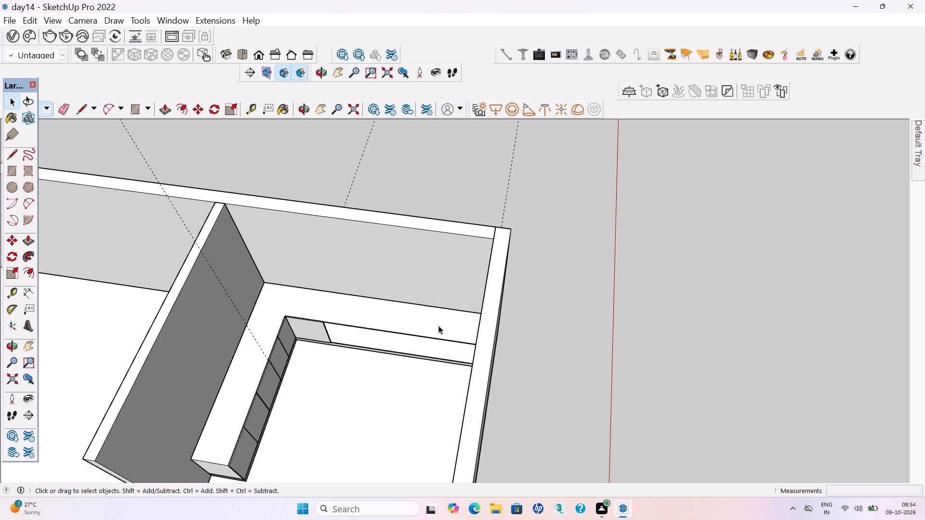
Draw a second rectangle about 2' 6 5/16" high and 2' 1 15/16" wide beside the first door panel of the second leg.
middle_click_drag(349, 356, 368, 310)
scroll(348, 381, "up", 4)
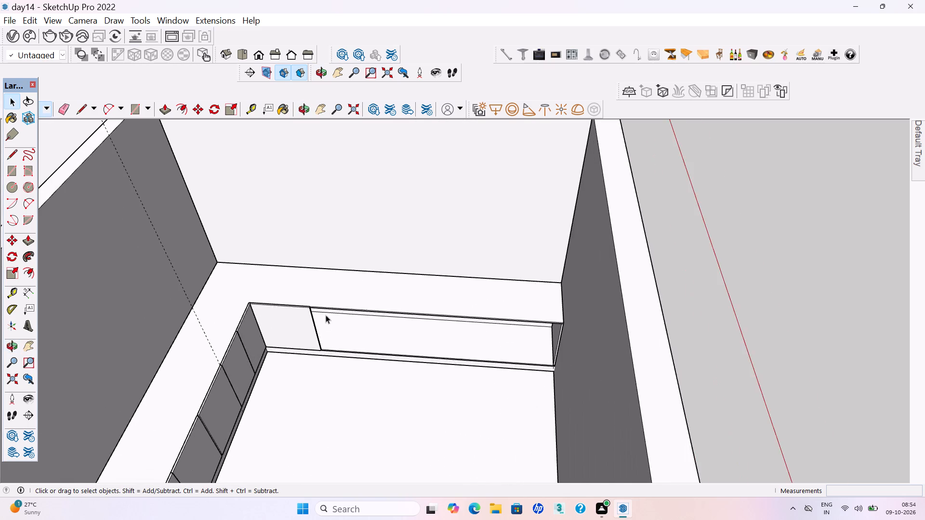
scroll(326, 315, "up", 14)
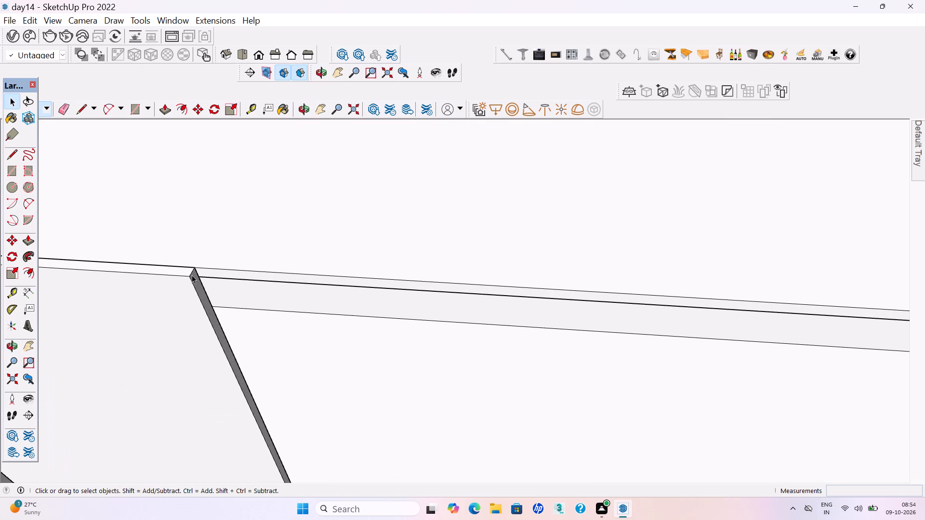
key("r")
left_click(197, 267)
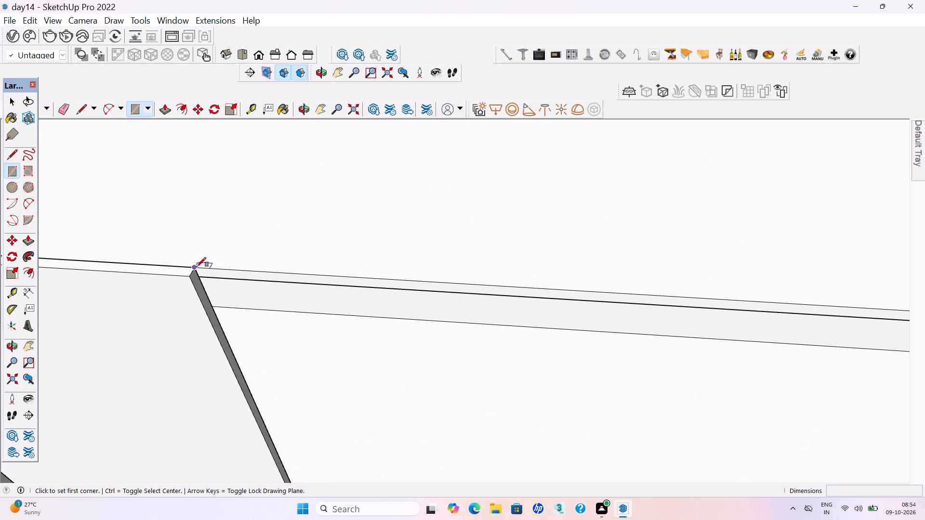
scroll(198, 265, "down", 8)
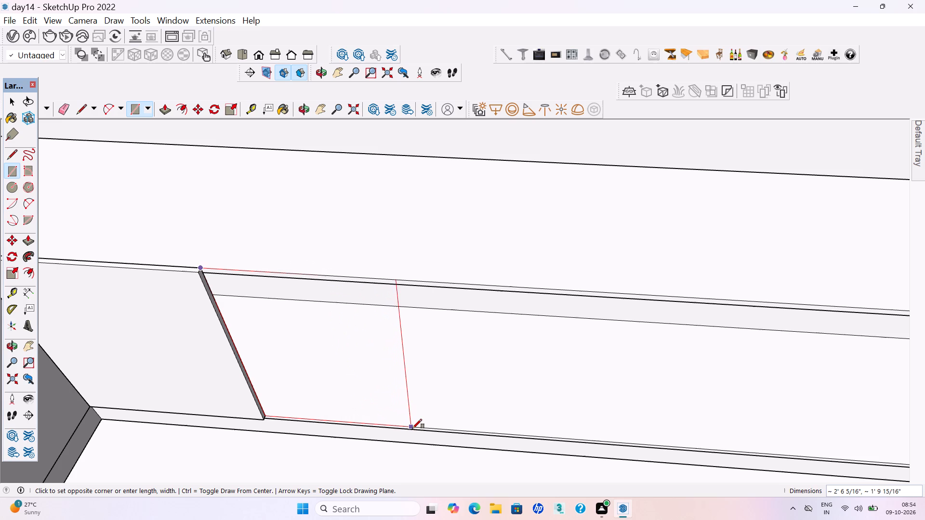
left_click(437, 428)
Extrude the second leg's second front rectangle outward, flush with the face of the adjacent door panel.
key("p")
left_click(245, 297)
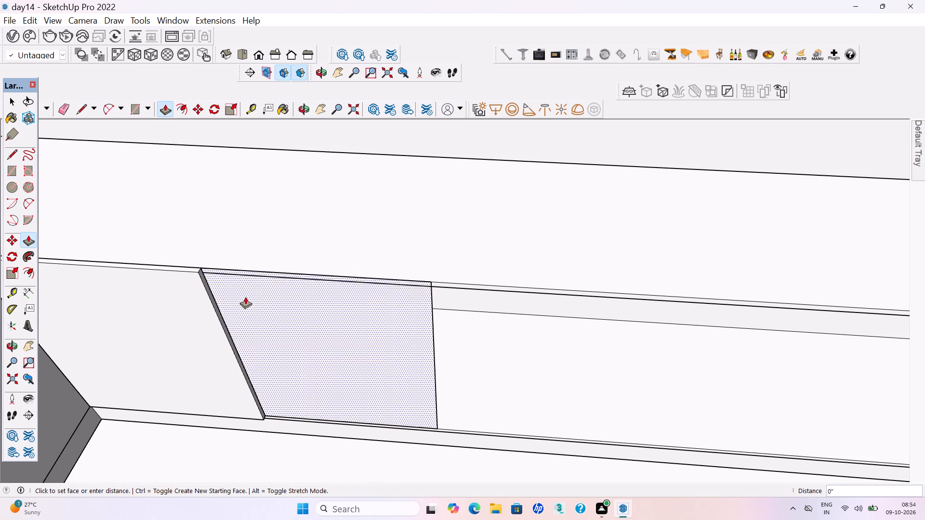
left_click(157, 284)
key("space")
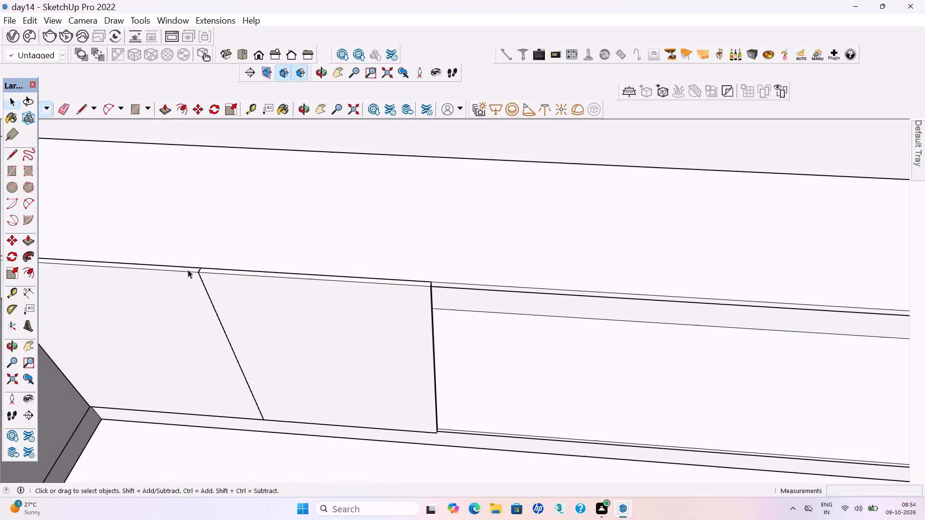
Make the second leg's second door panel solid into a group, deselect it and save the model.
middle_click_drag(287, 287, 286, 308)
triple_click(285, 316)
right_click(285, 316)
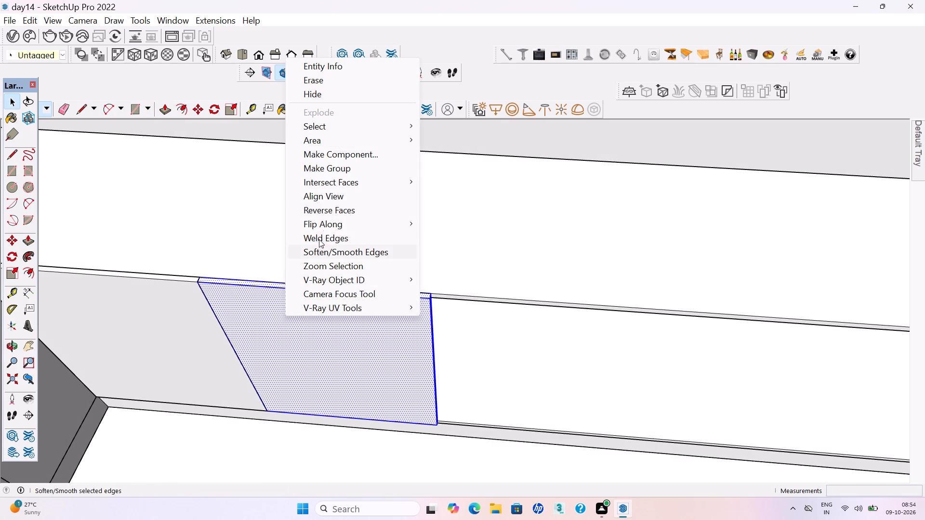
left_click(321, 171)
scroll(255, 283, "down", 8)
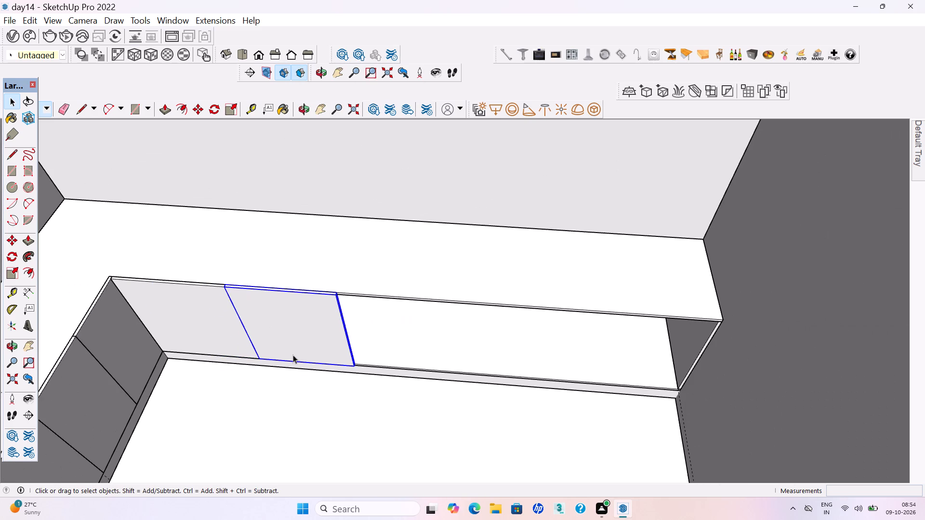
left_click(334, 423)
key("ctrl+s")
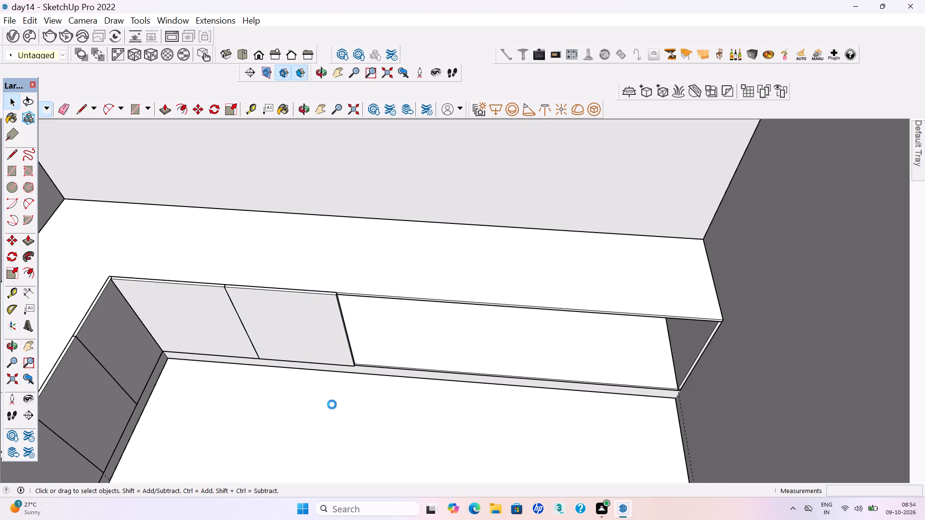
key("ctrl+s")
key("ctrl+s")
Draw a third rectangle about 2' 6 5/16" high and 2' 2 3/16" wide beside the second door panel of the second leg.
key("r")
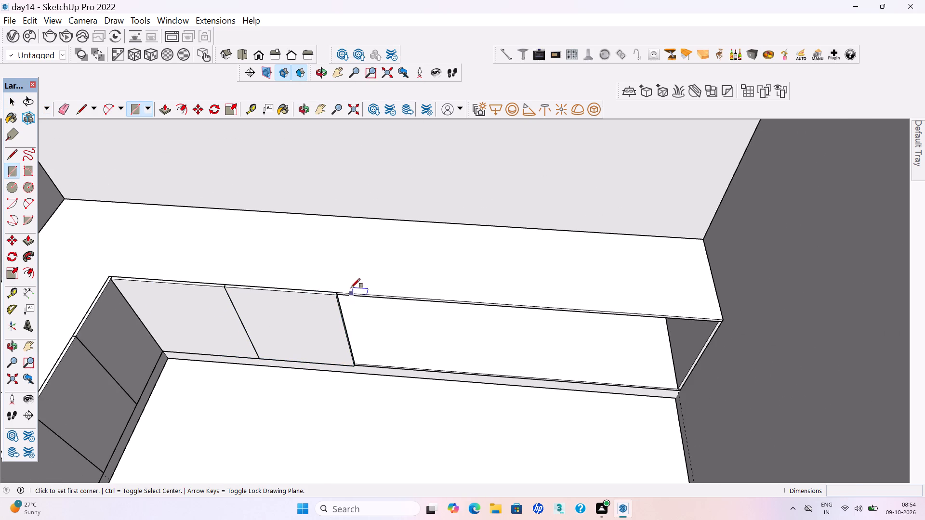
scroll(351, 287, "up", 13)
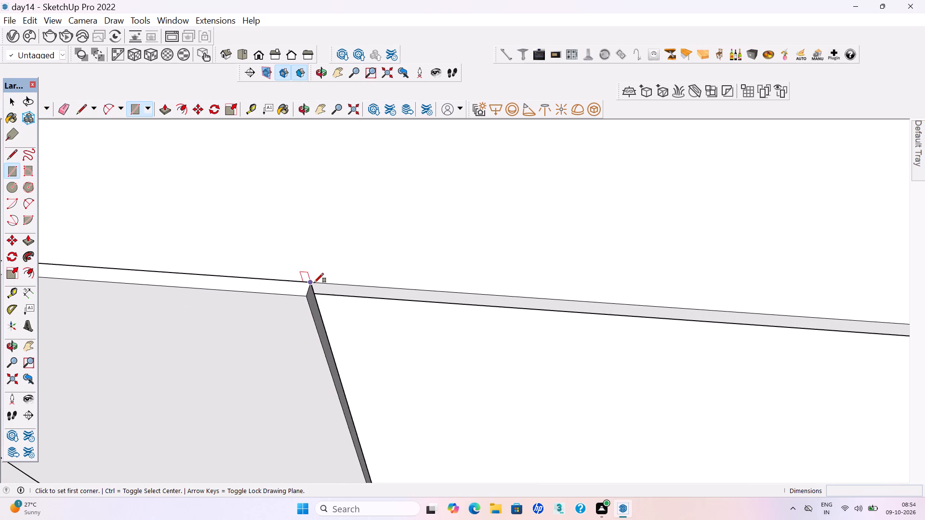
left_click(313, 282)
scroll(308, 275, "down", 13)
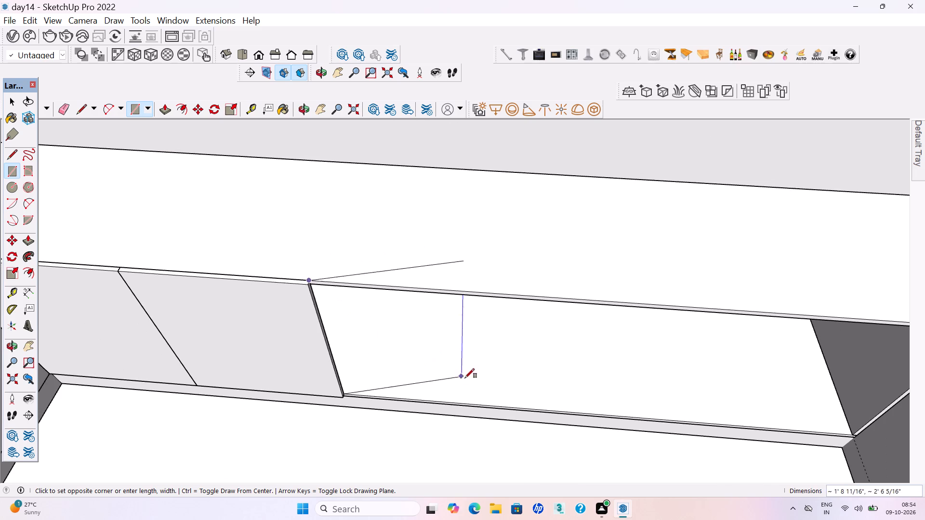
left_click(495, 408)
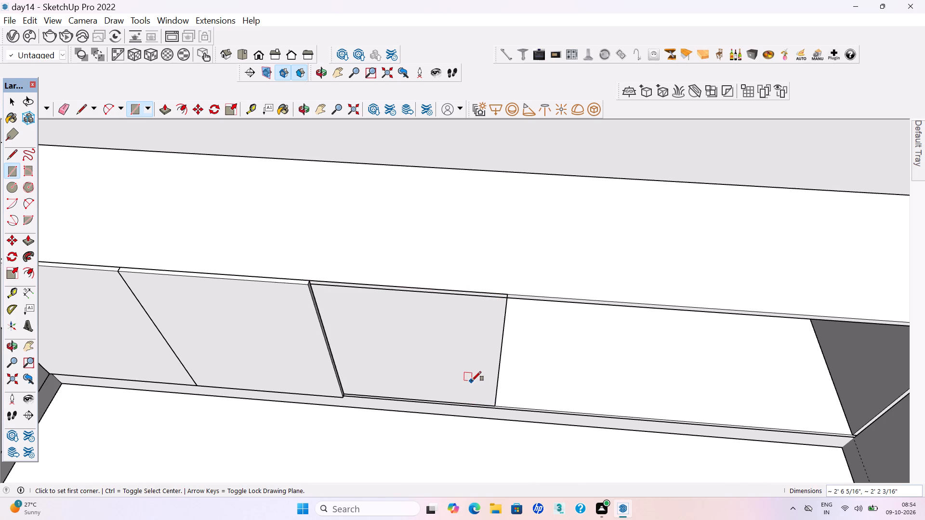
Extrude the second leg's third front rectangle outward about 11/16", flush with the face of the second door panel.
key("p")
left_click(361, 316)
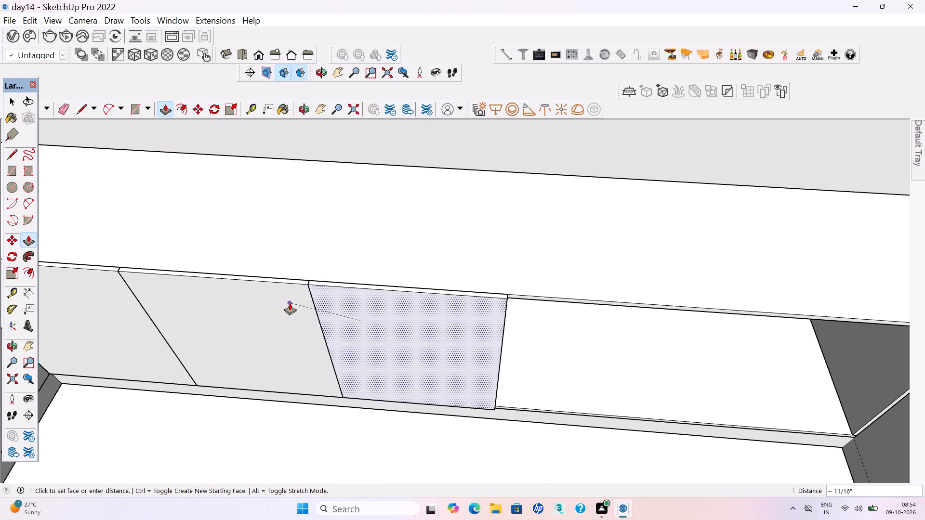
left_click(290, 303)
key("space")
Make the second leg's third door panel solid into a group, deselect it and save the model.
triple_click(418, 322)
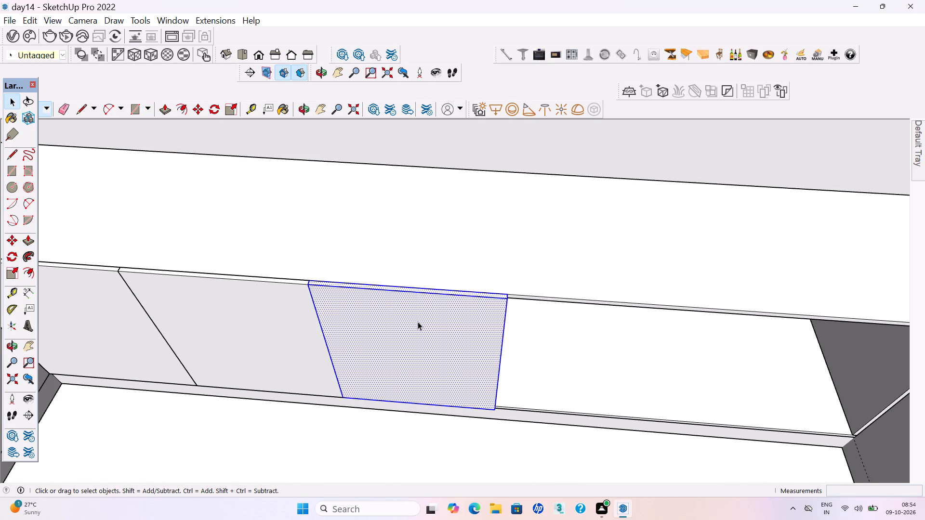
right_click(418, 322)
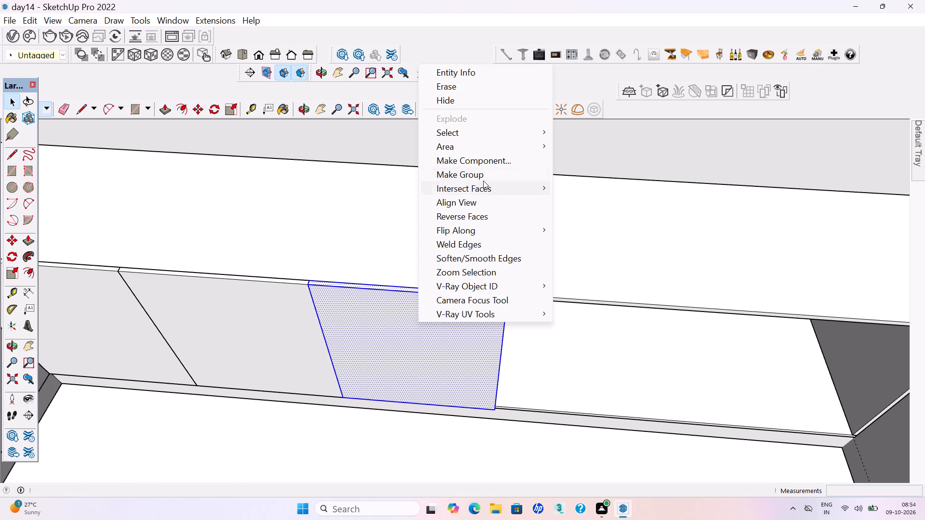
left_click(477, 176)
scroll(246, 302, "down", 10)
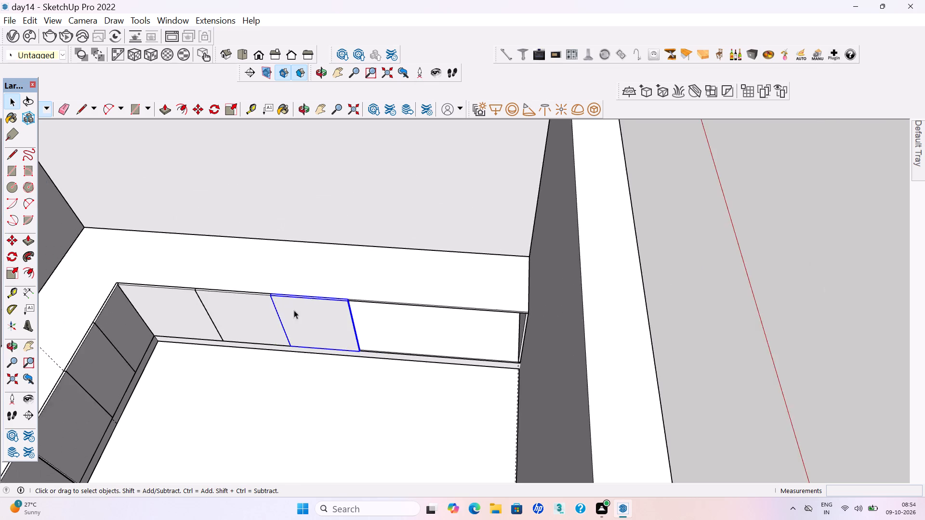
scroll(326, 326, "down", 4)
left_click(585, 404)
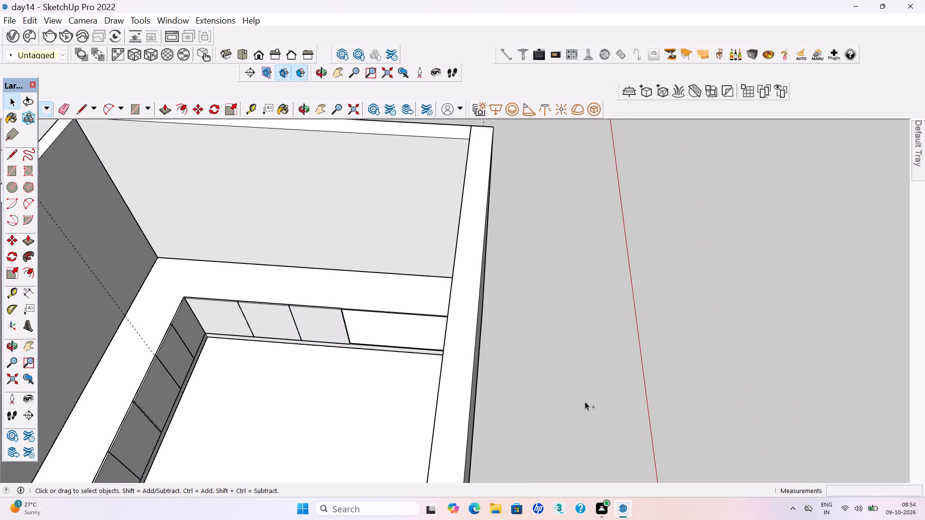
key("ctrl+s")
key("ctrl+s")
key("ctrl+s")
key("ctrl+s")
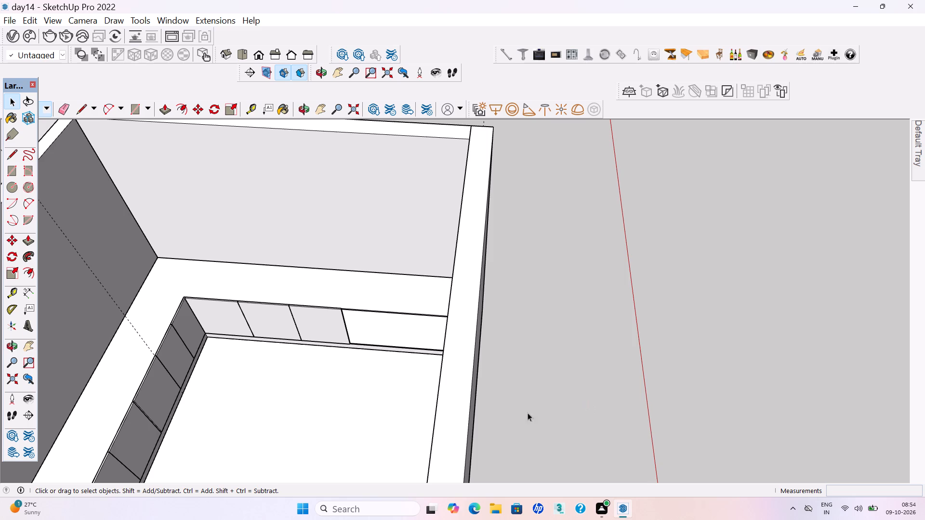
Draw a fourth rectangle about 2' 6 5/16" high and 2' 4 5/16" wide beside the second leg's third door panel.
middle_click_drag(369, 404, 377, 353)
scroll(357, 306, "up", 10)
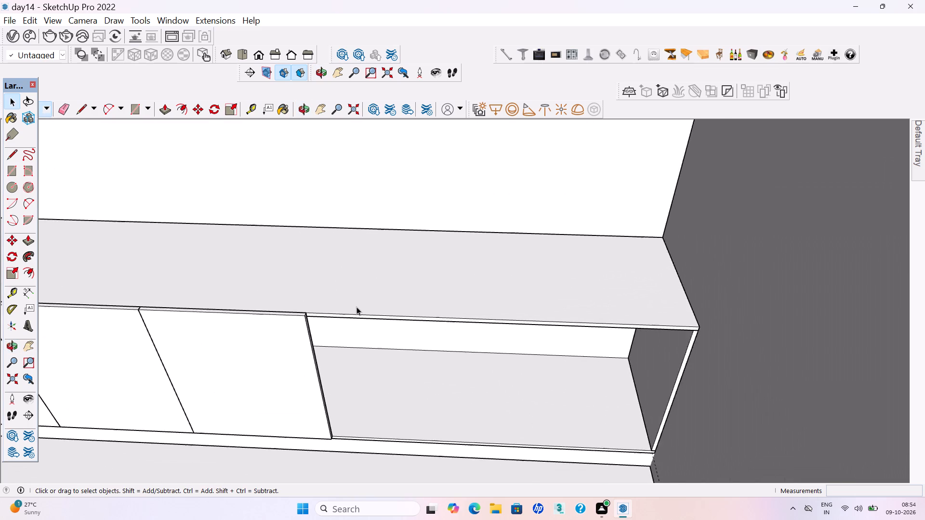
scroll(357, 307, "up", 4)
middle_click_drag(393, 342, 372, 370)
key("r")
scroll(280, 333, "up", 5)
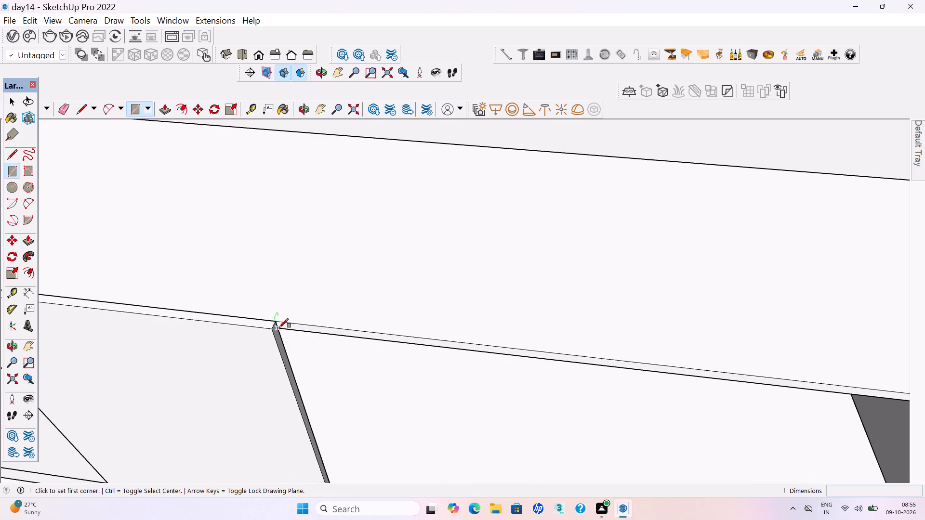
scroll(278, 321, "up", 8)
left_click(271, 321)
scroll(271, 321, "down", 7)
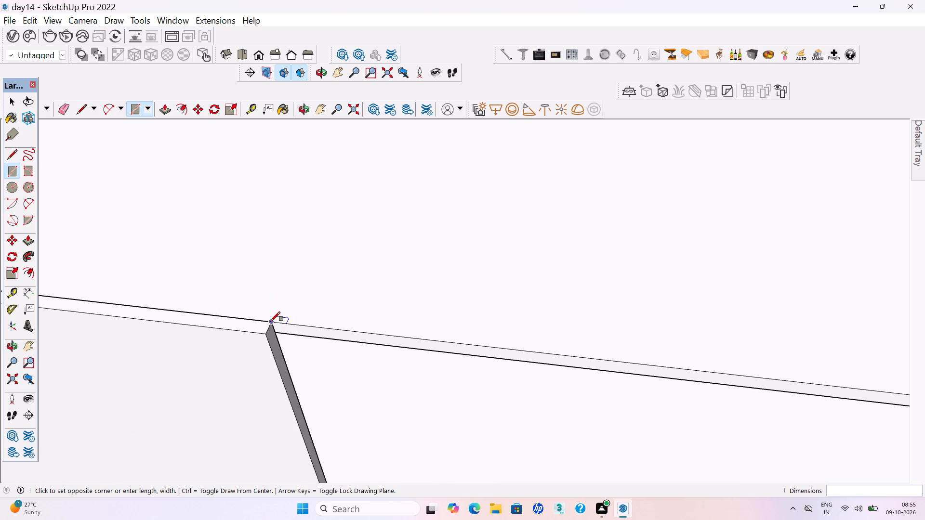
scroll(271, 321, "down", 13)
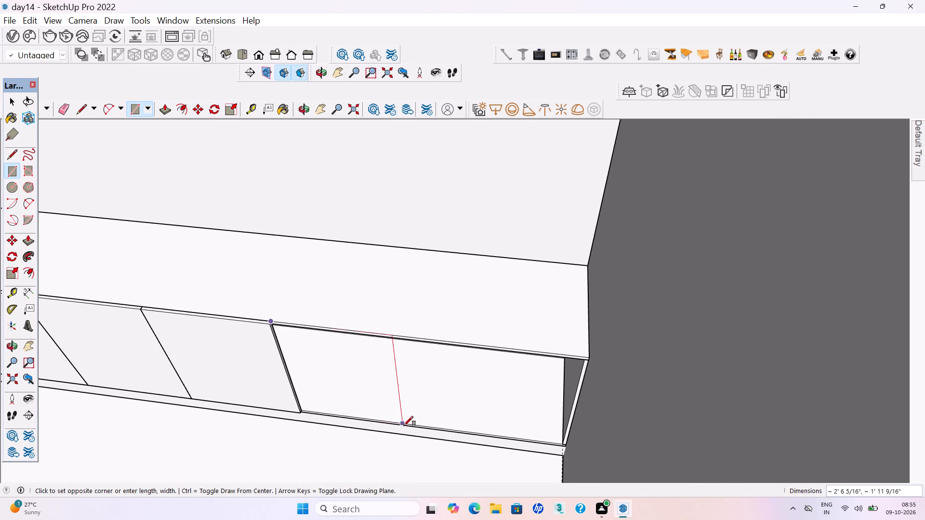
left_click(423, 428)
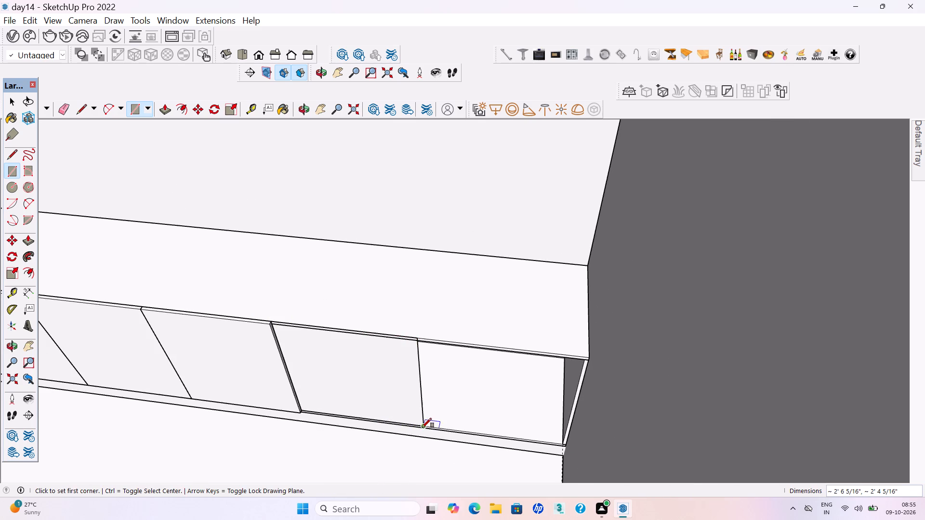
Extrude the second leg's fourth front rectangle outward about 11/16", flush with the face of the third door panel.
key("p")
left_click(318, 348)
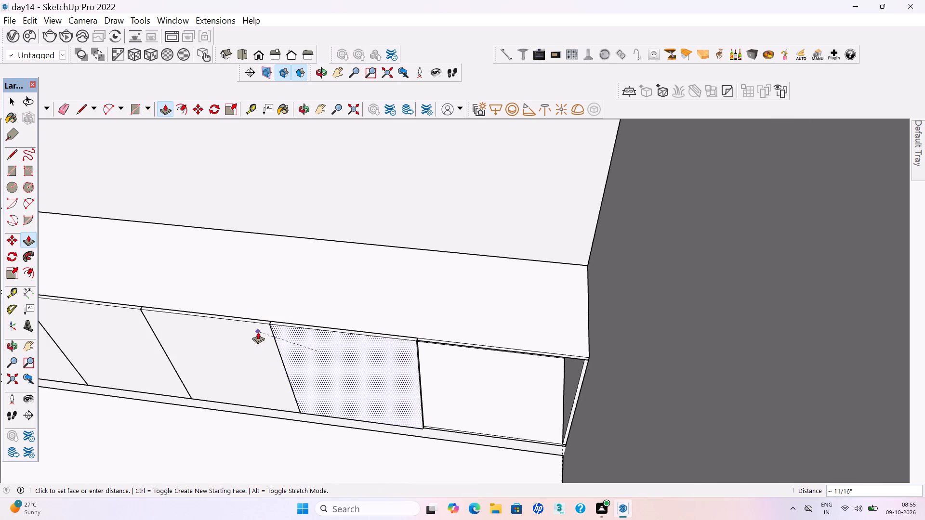
left_click(258, 332)
key("space")
Make the second leg's fourth door panel solid into a group, deselect it and save the model.
scroll(346, 340, "up", 6)
triple_click(344, 348)
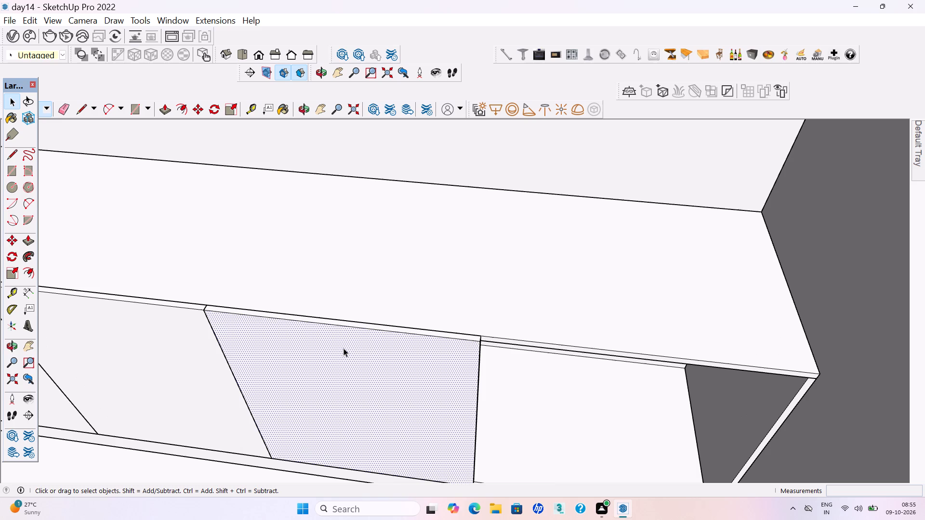
right_click(344, 348)
left_click(371, 201)
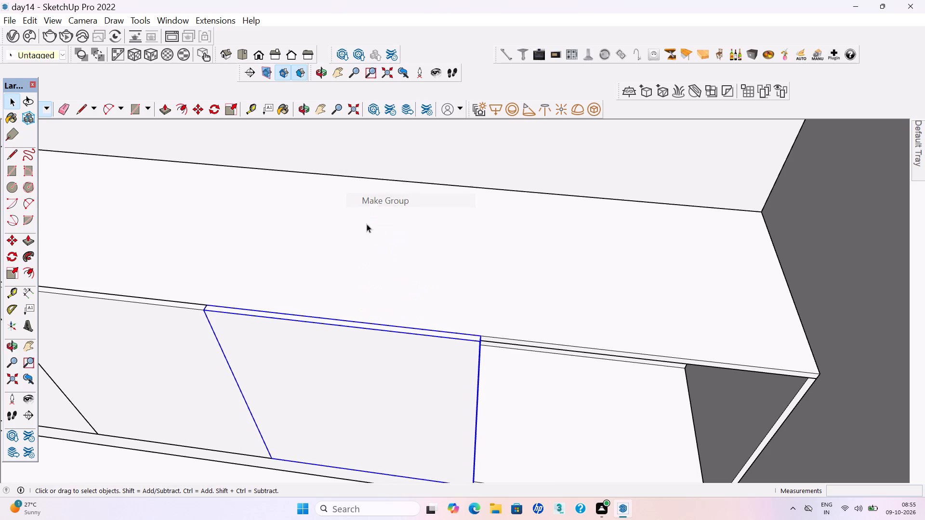
scroll(305, 380, "down", 16)
middle_click_drag(383, 372, 442, 357)
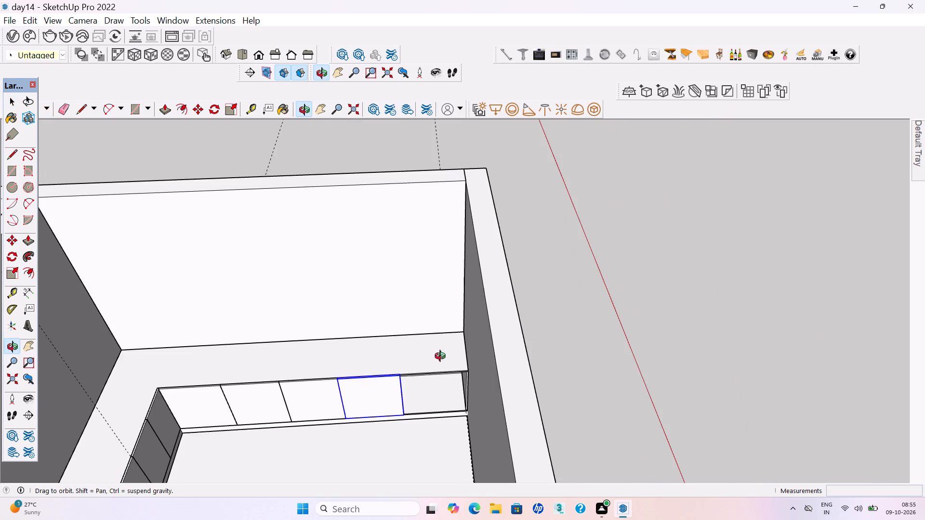
middle_click_drag(442, 357, 442, 357)
left_click(599, 398)
key("ctrl+s")
key("ctrl+s")
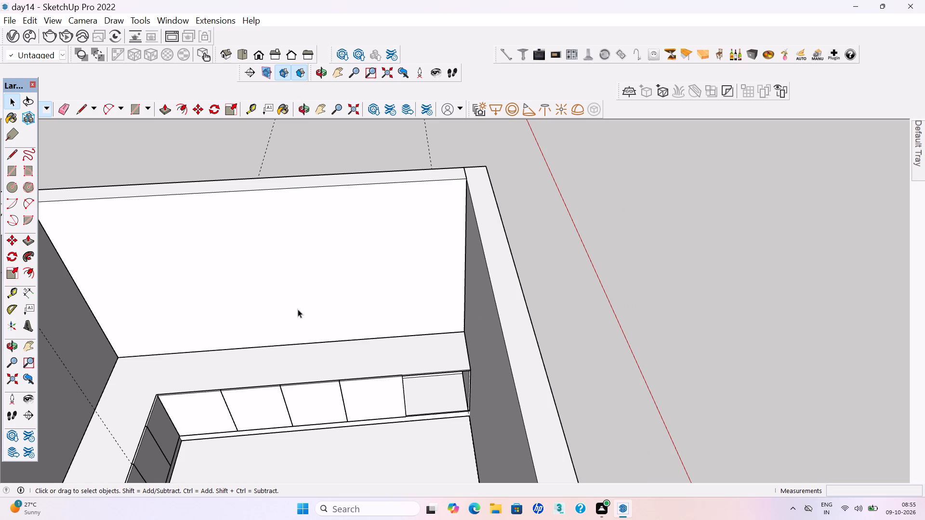
Draw a fifth rectangle about 2' 6 5/16" high and 2' 6 3/4" wide over the second leg's remaining front opening.
middle_click_drag(493, 468, 473, 470)
scroll(429, 446, "up", 9)
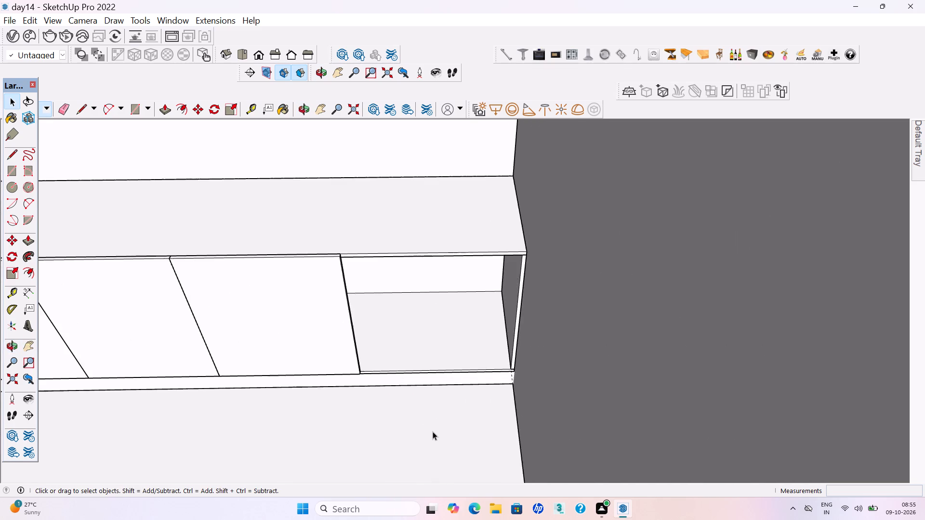
scroll(433, 431, "up", 5)
key("r")
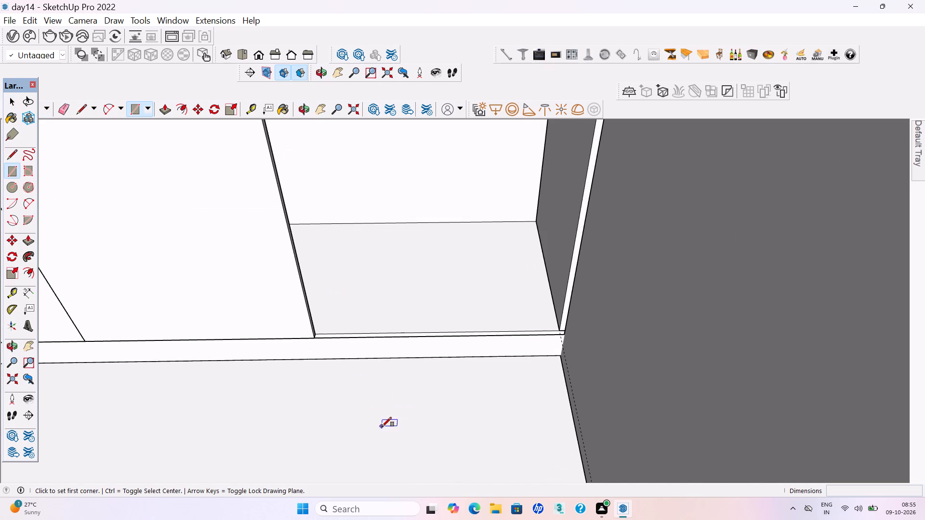
scroll(382, 427, "down", 5)
scroll(309, 237, "up", 14)
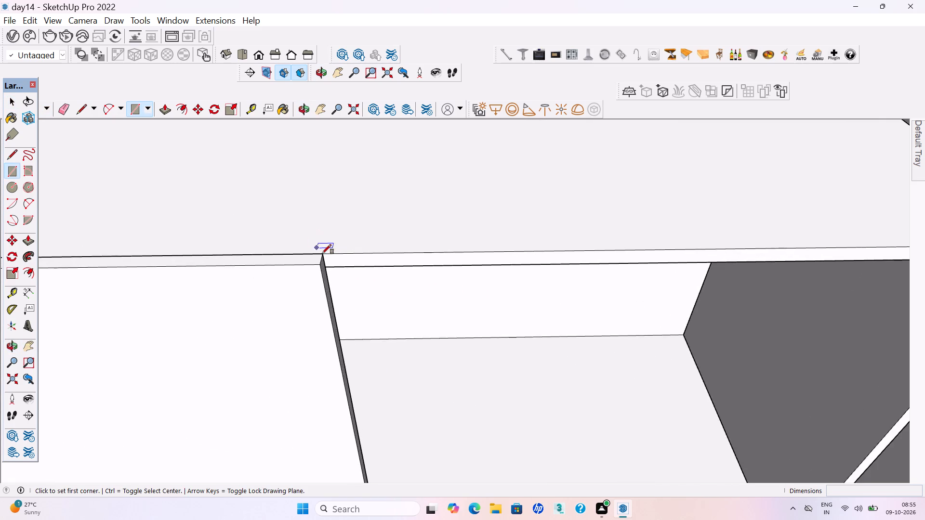
scroll(322, 254, "up", 3)
left_click(324, 254)
scroll(323, 251, "down", 3)
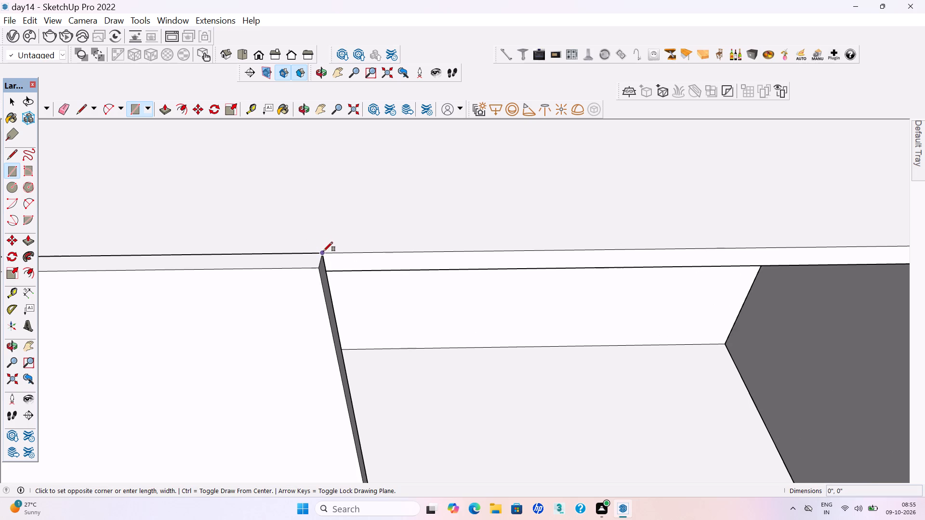
scroll(323, 251, "down", 9)
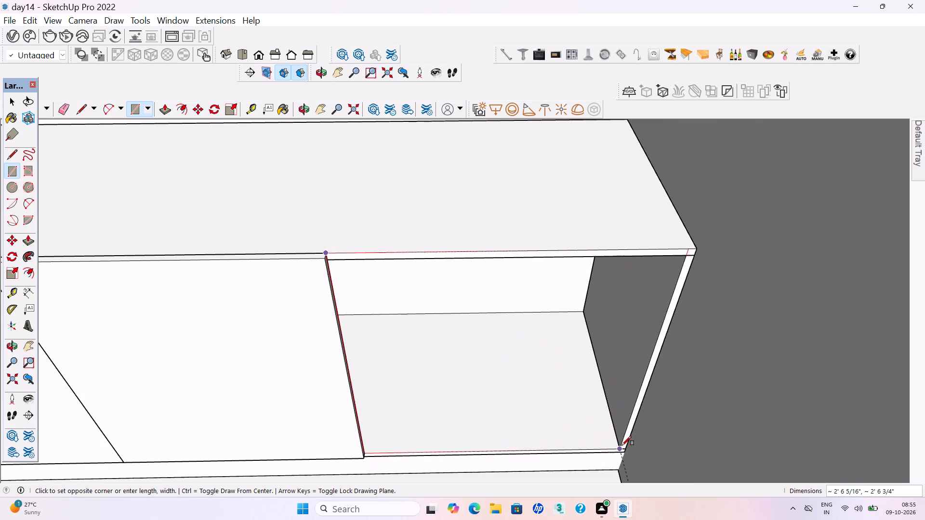
left_click(622, 445)
Extrude the second leg's fifth front rectangle outward, flush with the face of the fourth door panel.
key("p")
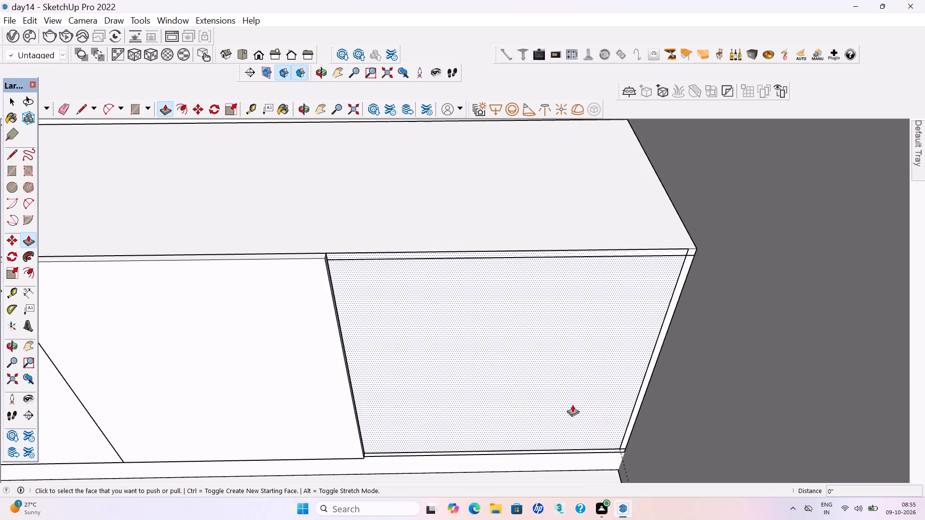
scroll(569, 411, "down", 3)
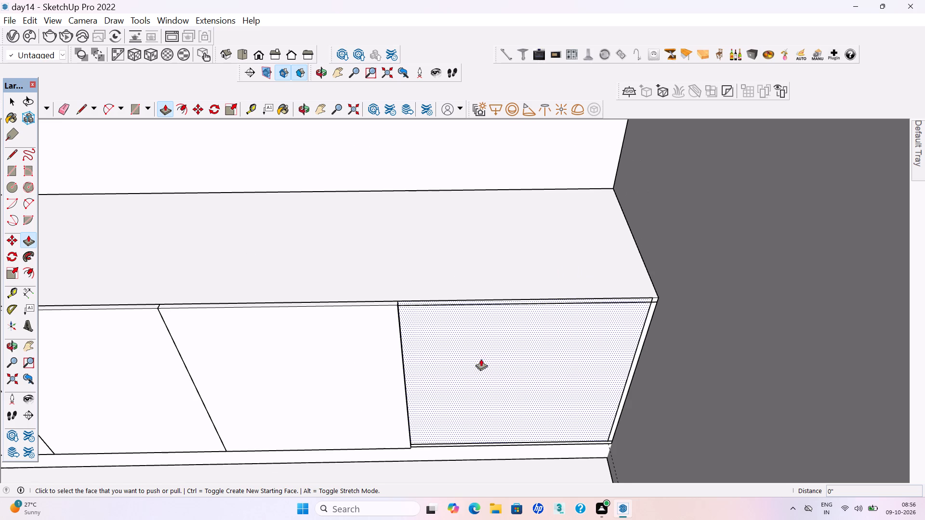
left_click(468, 354)
left_click(361, 323)
key("space")
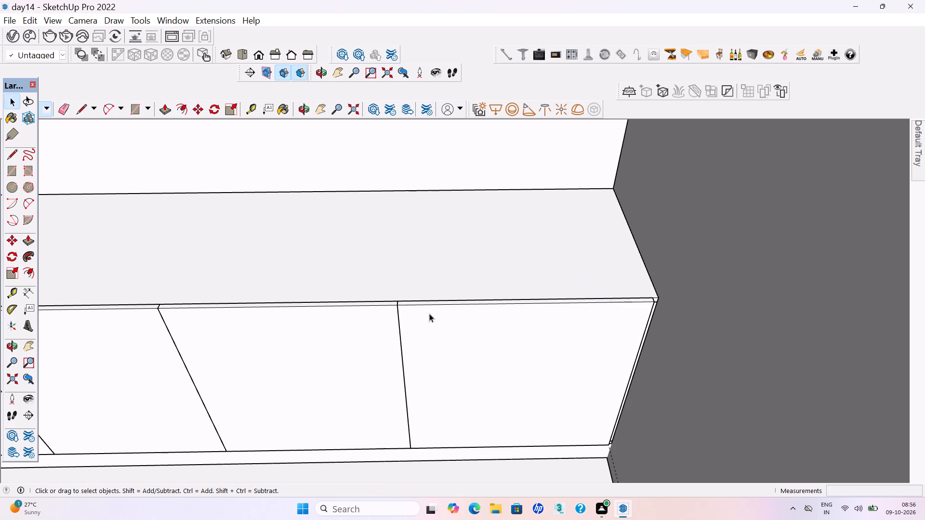
Make the second leg's fifth door panel solid into a group, deselect it and save the model.
middle_click_drag(462, 310, 466, 336)
scroll(445, 344, "up", 4)
triple_click(444, 341)
right_click_drag(444, 341, 440, 346)
left_click(473, 197)
scroll(542, 176, "down", 4)
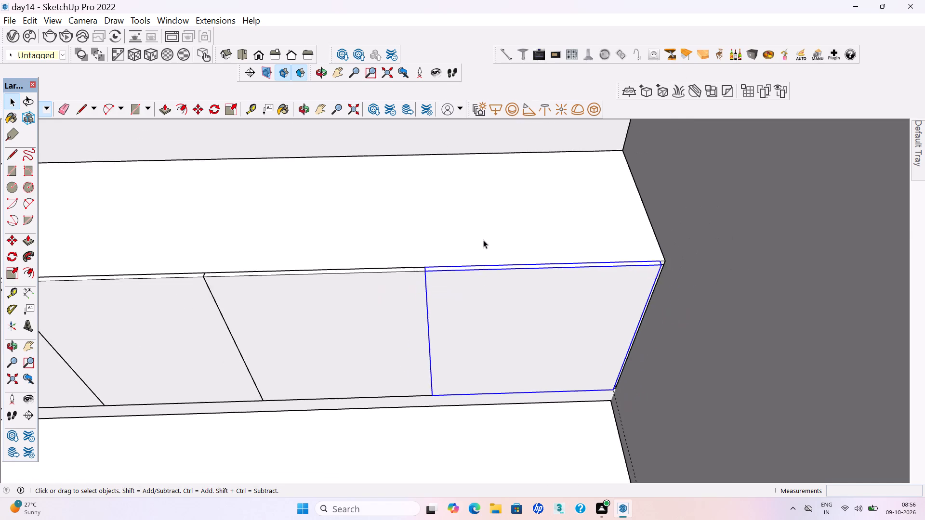
scroll(483, 240, "down", 20)
left_click(740, 374)
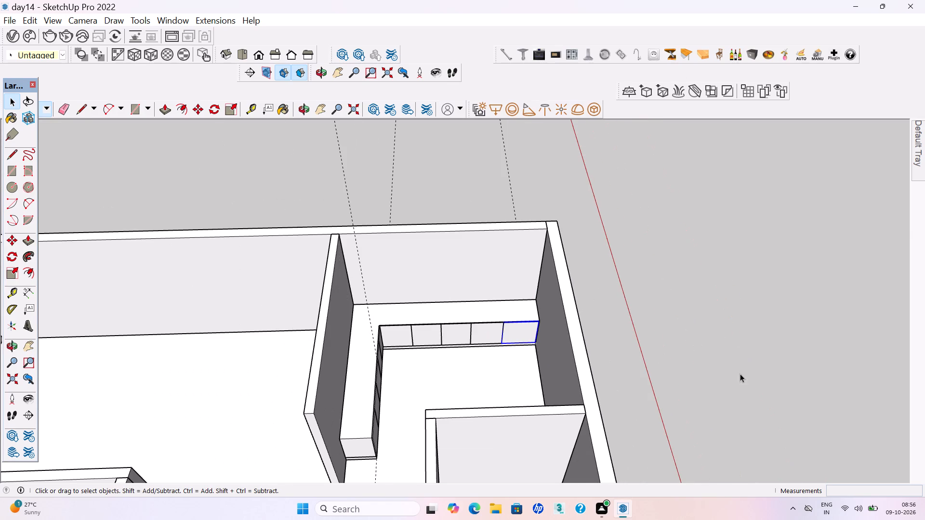
middle_click_drag(703, 376, 643, 382)
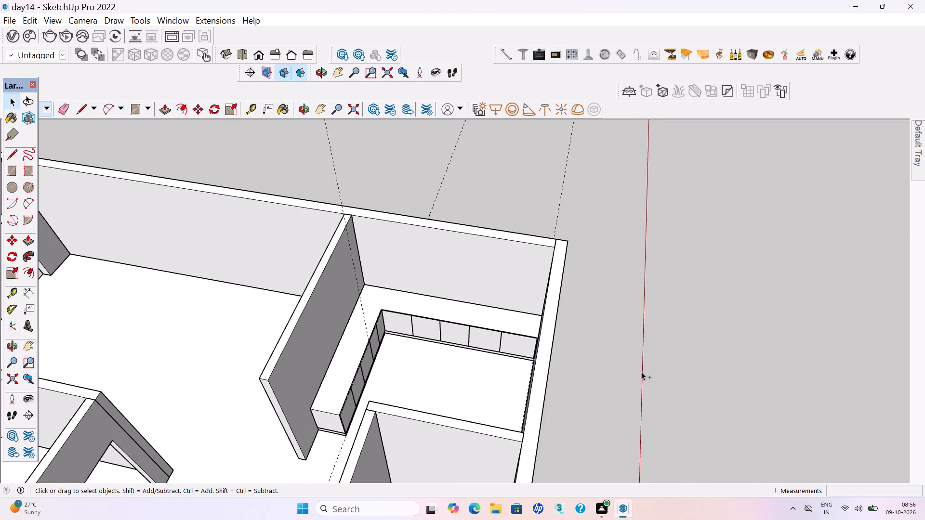
key("ctrl+s")
Delete the guide line that runs lengthwise through the floor plan and the kitchen, roughly parallel to the green axis.
scroll(638, 364, "down", 2)
middle_click_drag(618, 370, 309, 379)
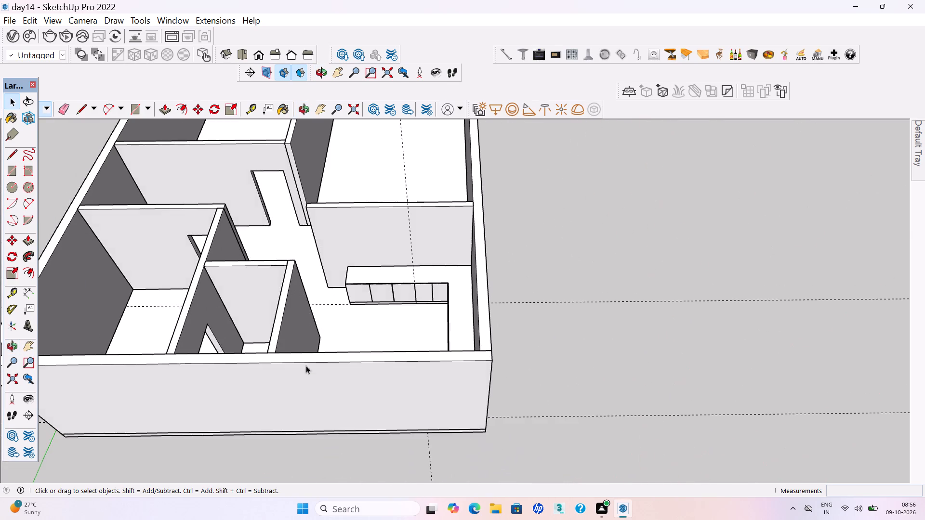
scroll(469, 387, "down", 12)
middle_click_drag(455, 358, 449, 258)
left_click_drag(466, 197, 410, 165)
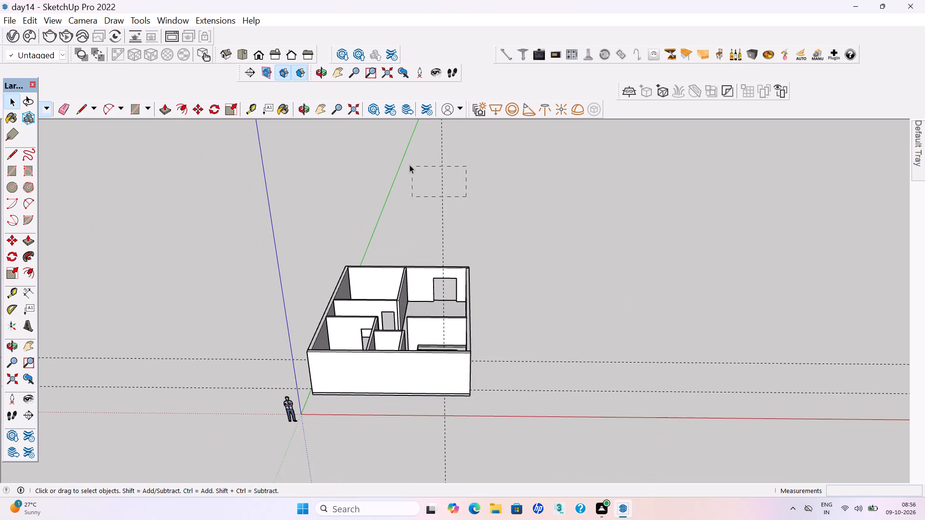
left_click_drag(410, 165, 405, 163)
key("Delete")
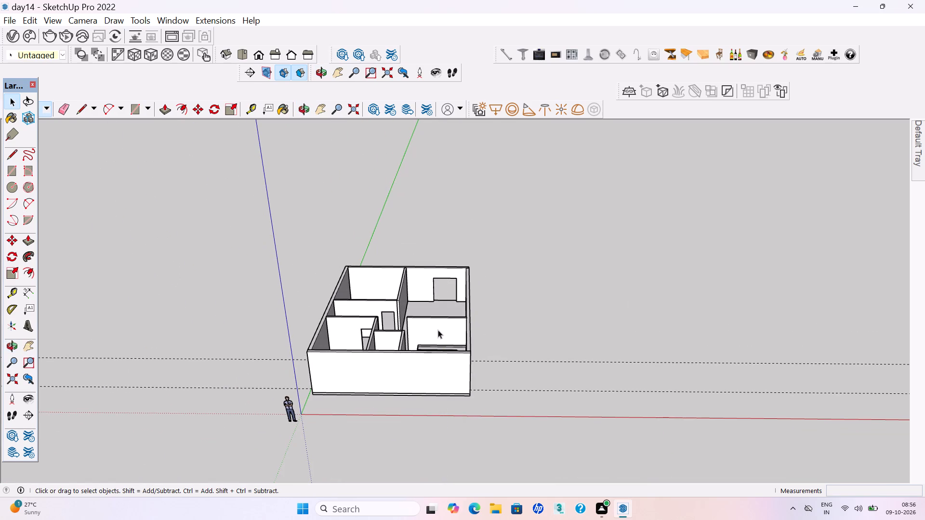
Place a horizontal guide on the wall behind the first leg, 2' above the countertop's back edge.
middle_click_drag(435, 337, 440, 435)
middle_click(440, 435)
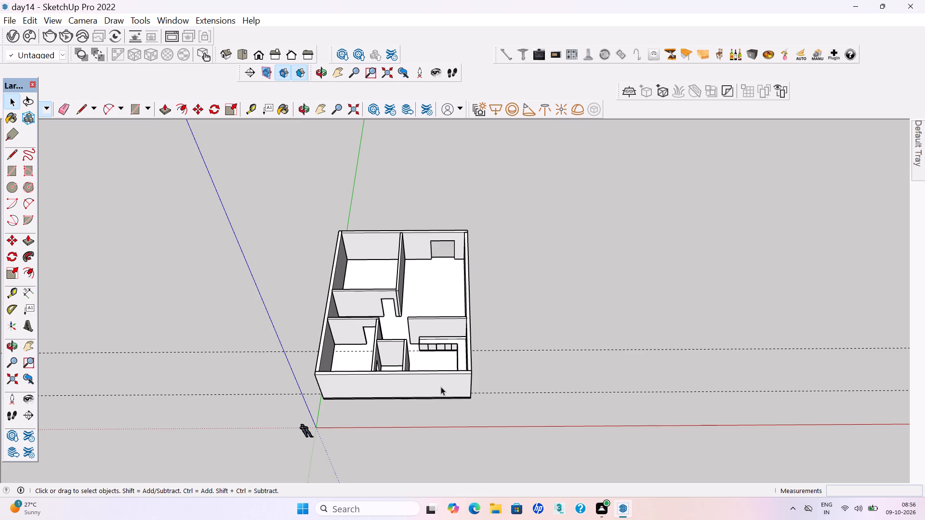
scroll(435, 364, "up", 14)
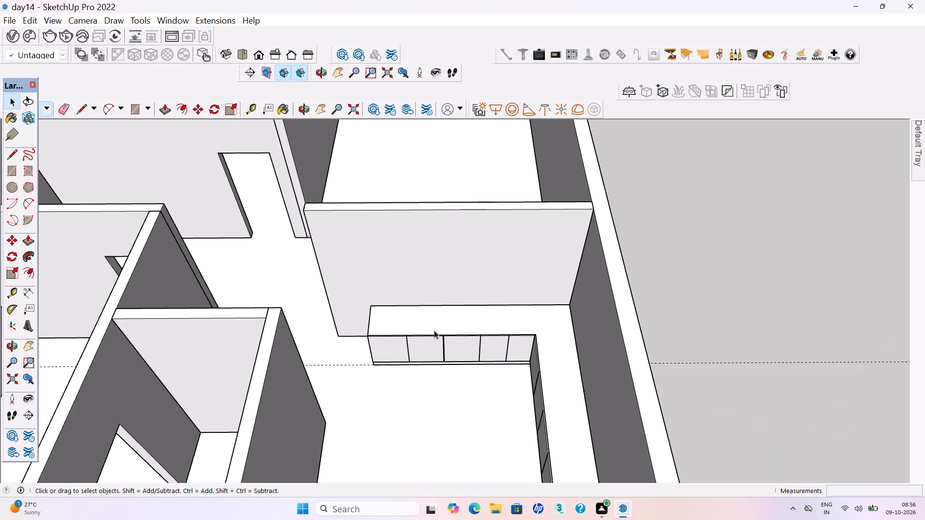
middle_click_drag(437, 350, 445, 321)
scroll(441, 279, "up", 4)
key("t")
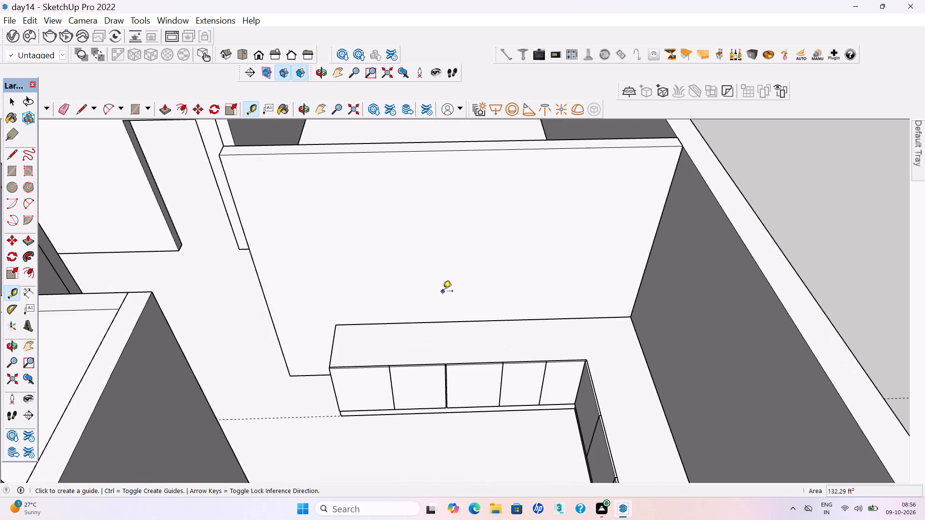
left_click(452, 321)
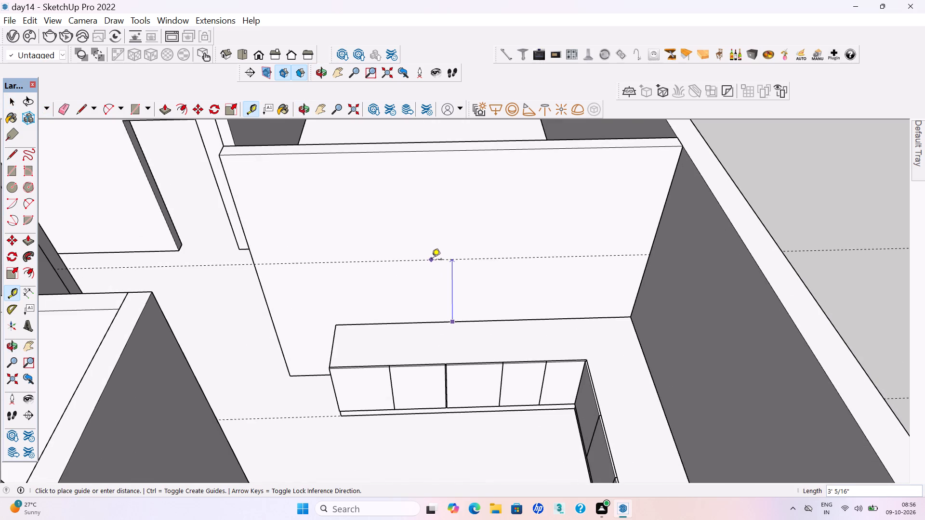
type("2'")
key("Return")
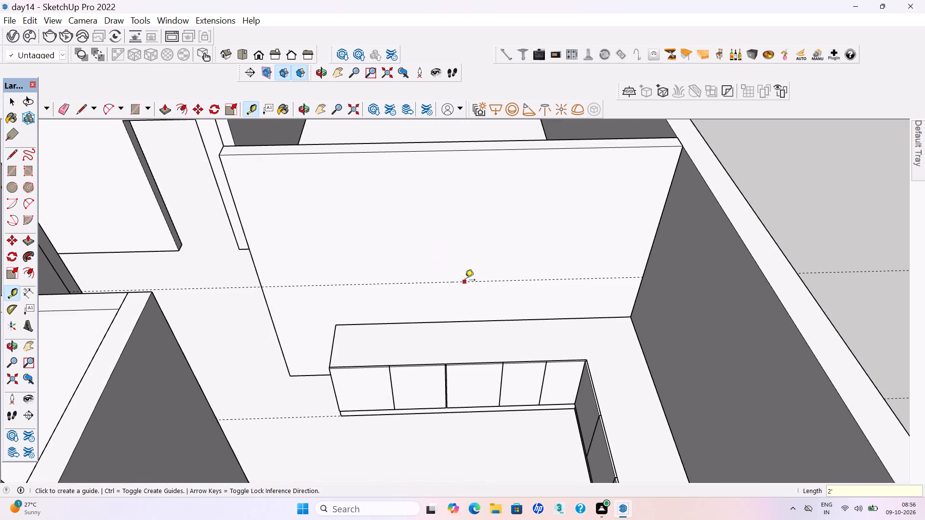
Place a second horizontal guide on the wall behind the first leg, 2' above the existing wall guide.
left_click(468, 283)
type("2'")
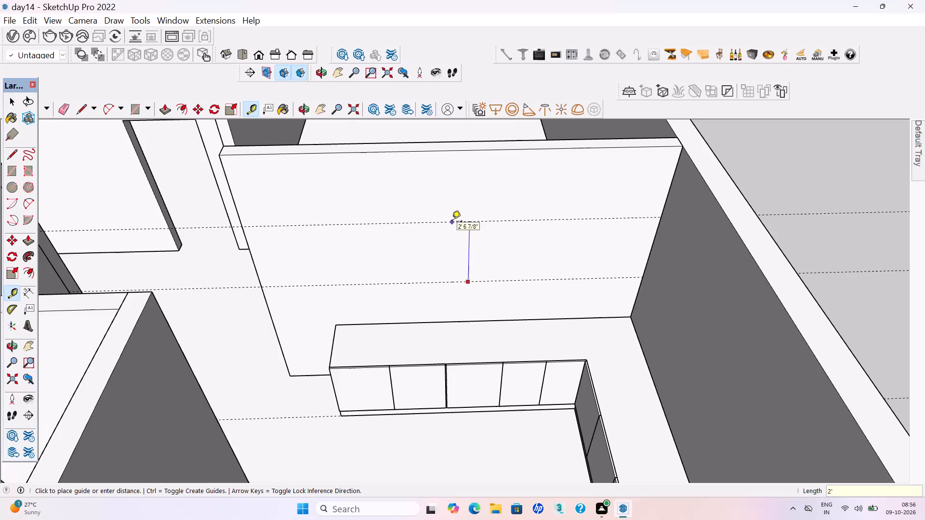
key("Return")
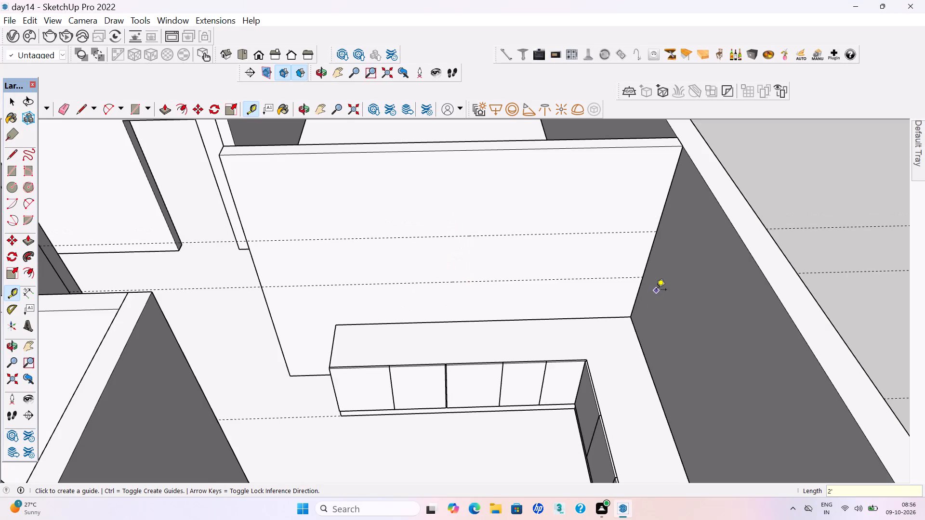
Place a vertical guide on the same wall, measured from the side wall's corner edge to the countertop's free back corner.
left_click(642, 286)
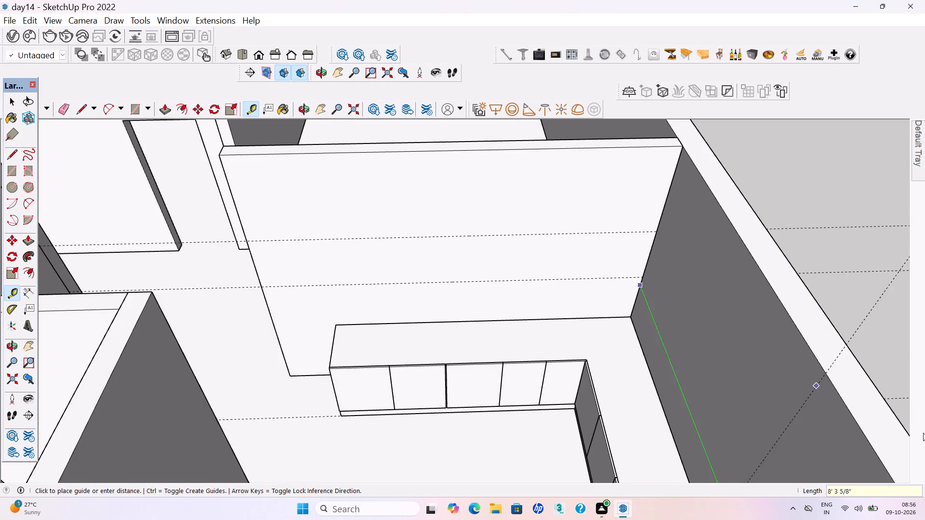
left_click(337, 325)
Draw a 2' high rectangle on the wall between the two horizontal guides, from the vertical guide to the side wall's corner.
middle_click_drag(361, 318, 360, 297)
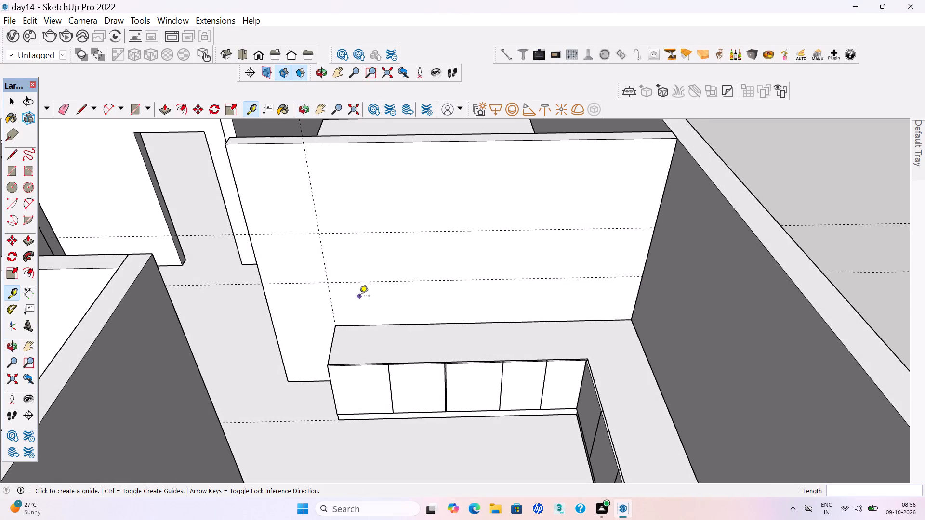
key("r")
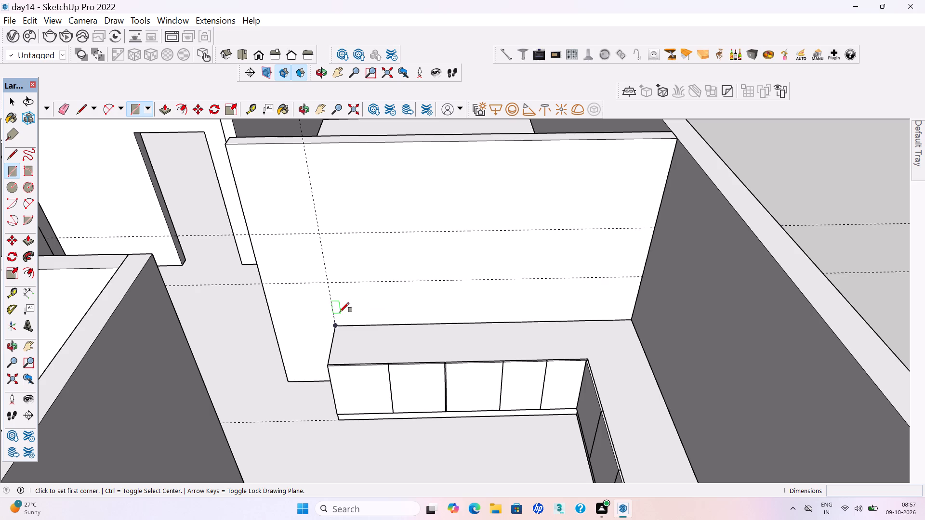
left_click(328, 280)
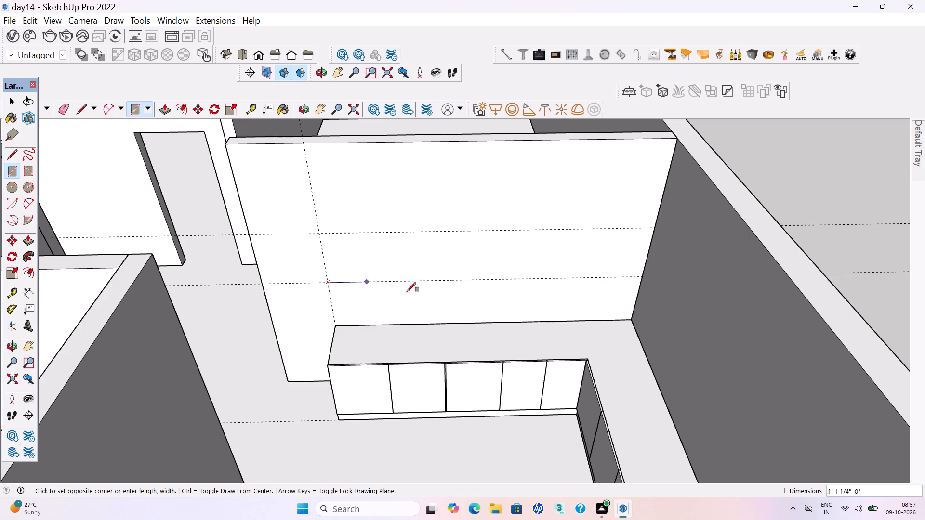
left_click(655, 226)
key("space")
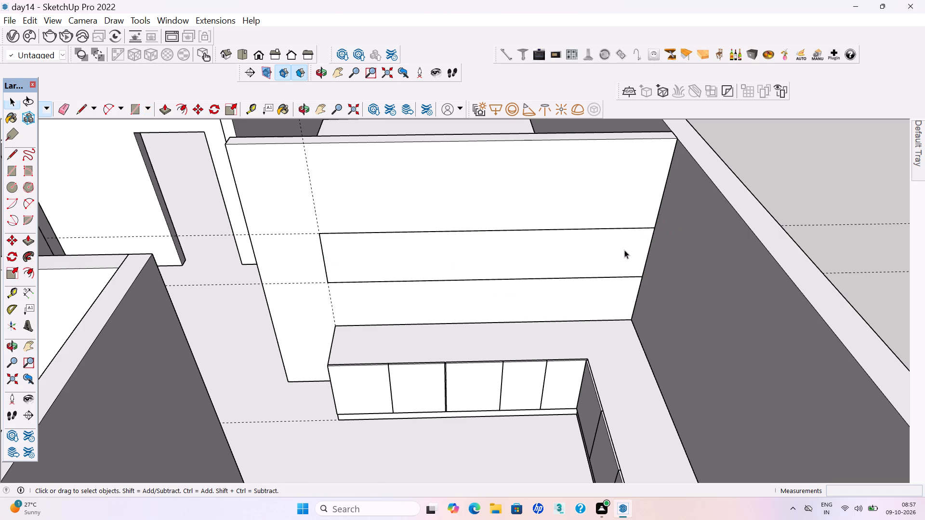
Make the wall rectangle's face and its edges into a group.
double_click(390, 255)
right_click(390, 254)
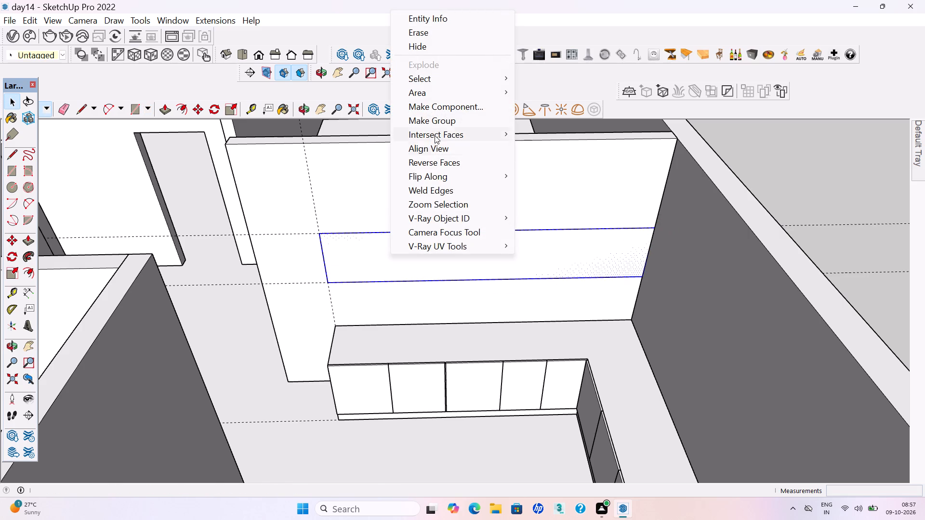
left_click(432, 120)
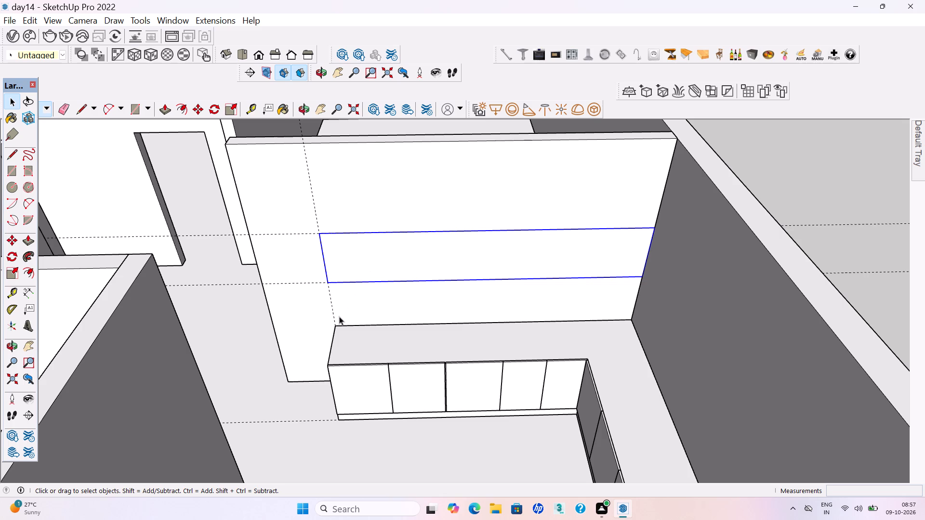
Open the rectangle's group and extrude its face 1'4" out from the wall as the upper cabinet body.
double_click(370, 265)
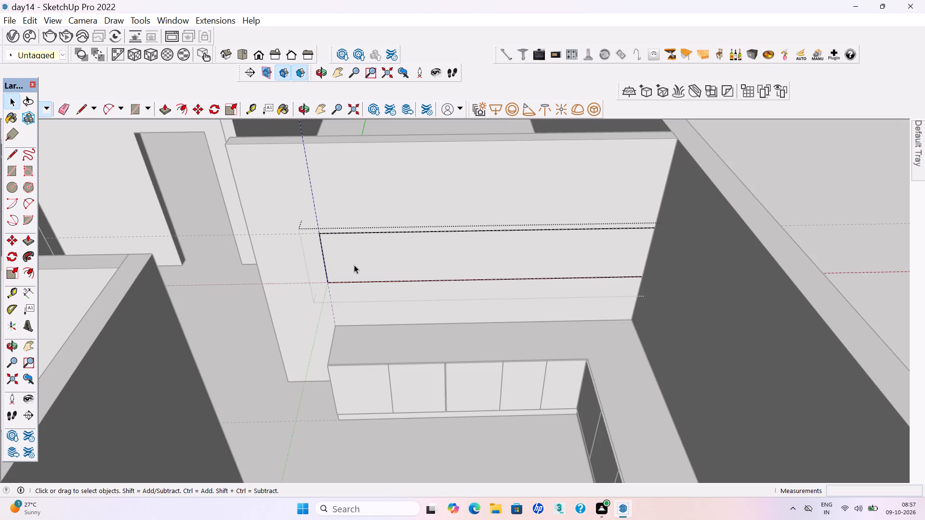
left_click(354, 265)
key("p")
key("Return")
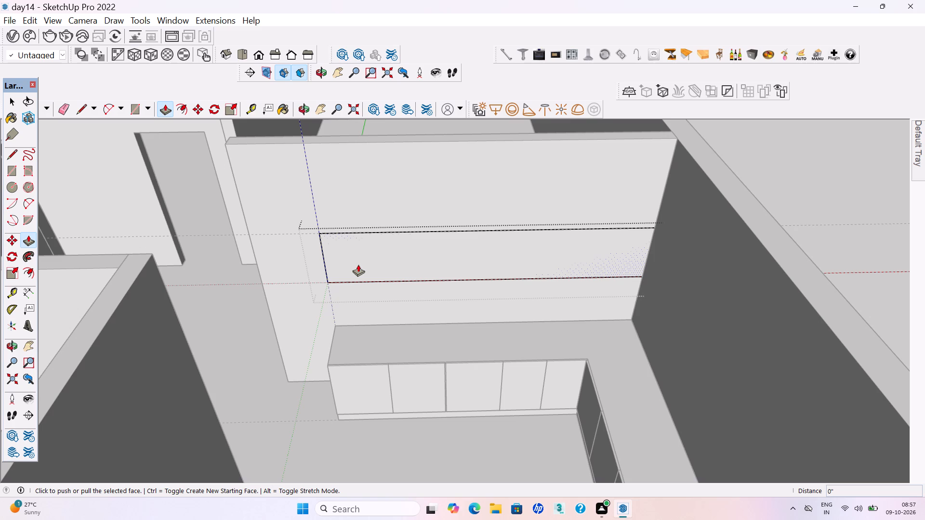
left_click(354, 258)
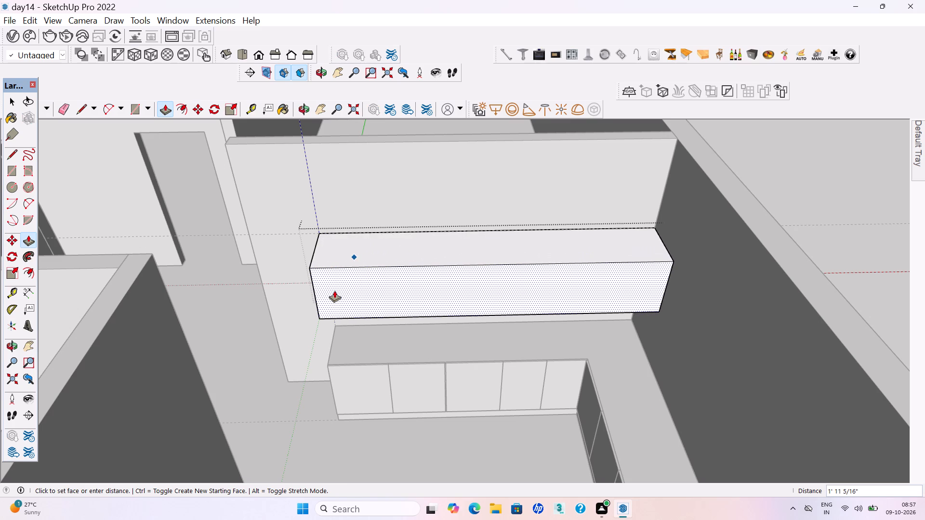
type("1'54\"")
key("BackSpace")
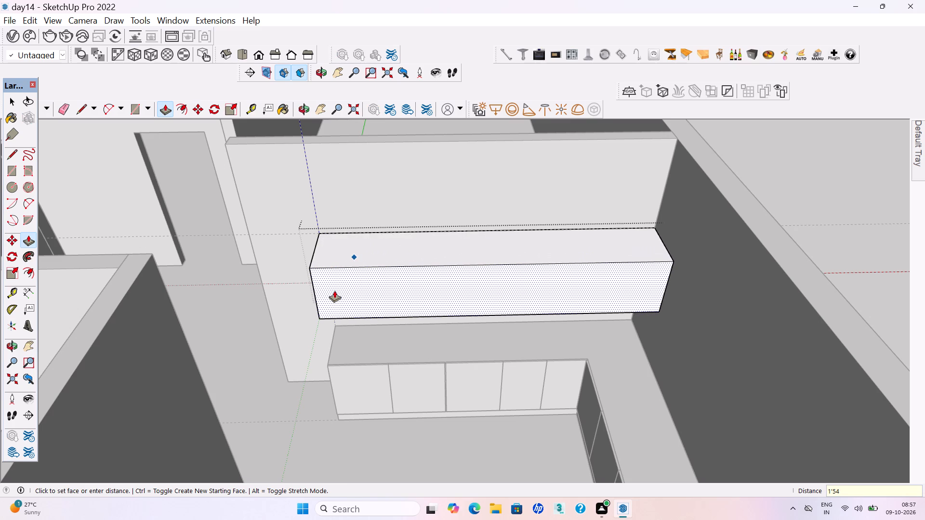
key("BackSpace")
key("BackSpace")
type("4\"")
key("Return")
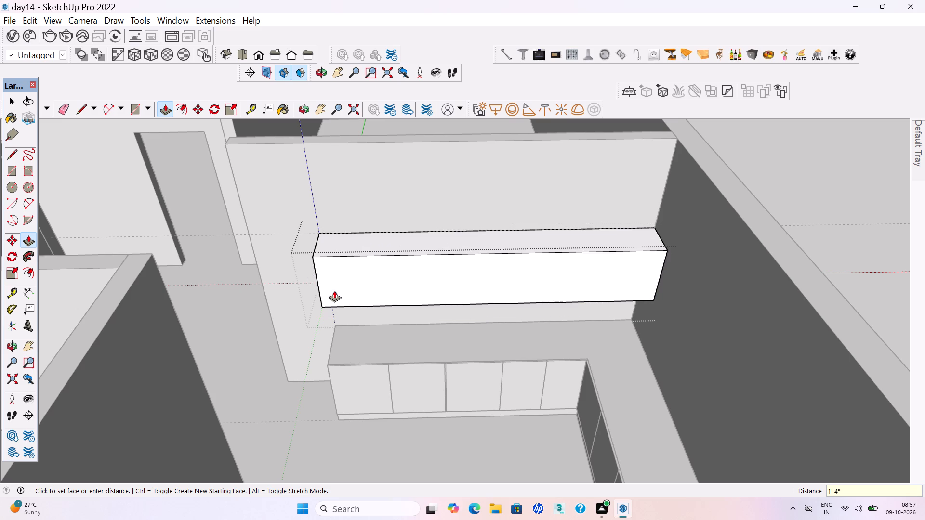
Offset the outline of the upper cabinet's front face inward by 18 mm.
key("f")
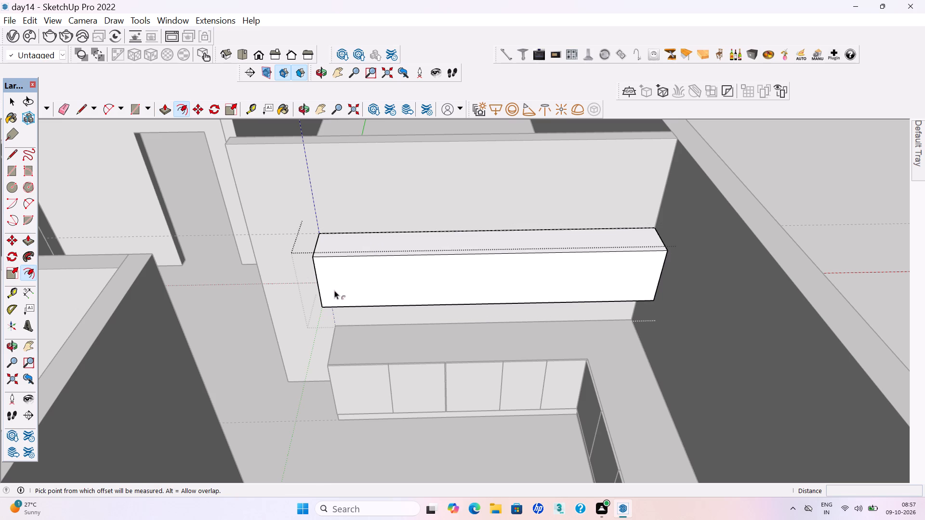
left_click(367, 285)
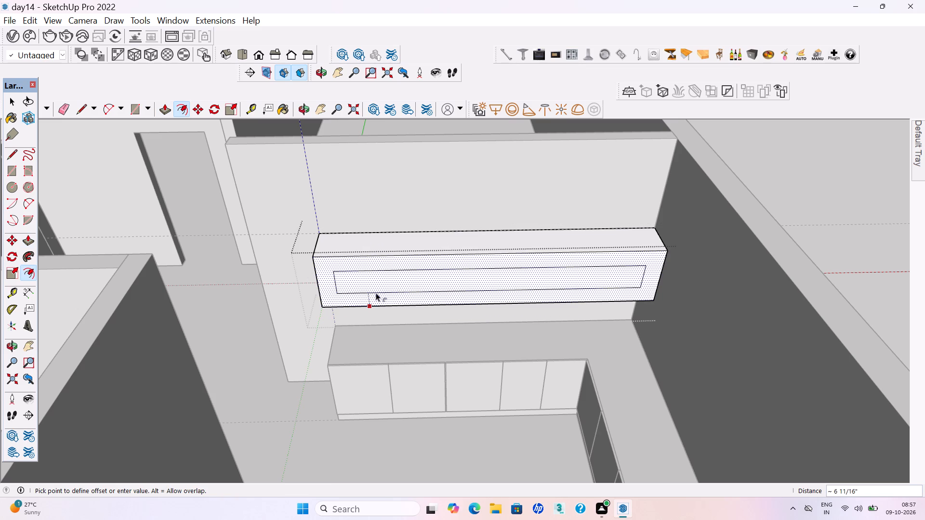
type("18mm")
key("Return")
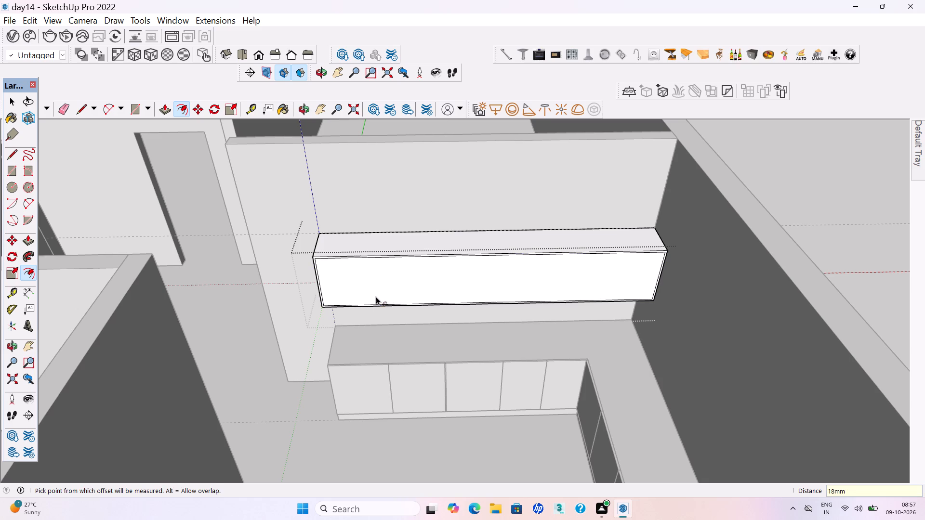
Push the inset front face back toward the wall to hollow out the upper cabinet, leave the group and save the model.
key("space")
left_click(381, 287)
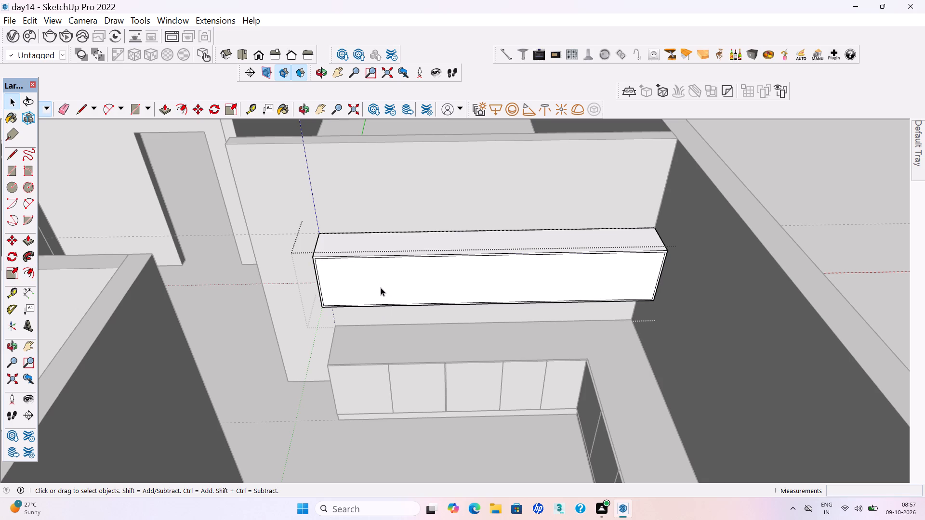
key("p")
key("Return")
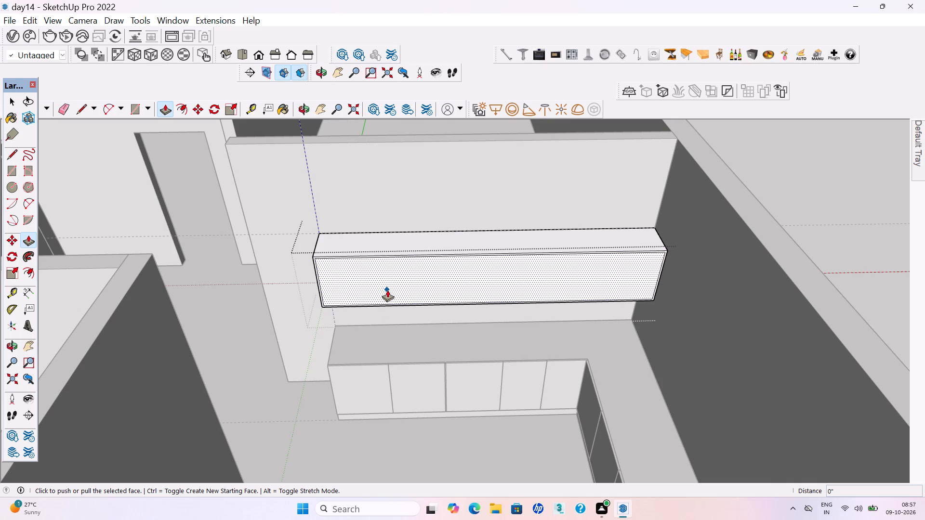
left_click(392, 298)
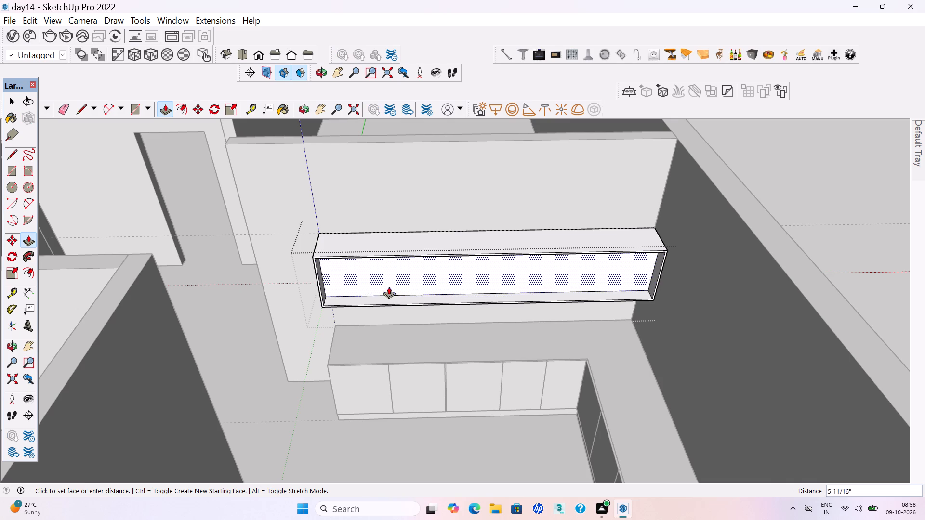
left_click(386, 280)
scroll(406, 294, "down", 3)
key("space")
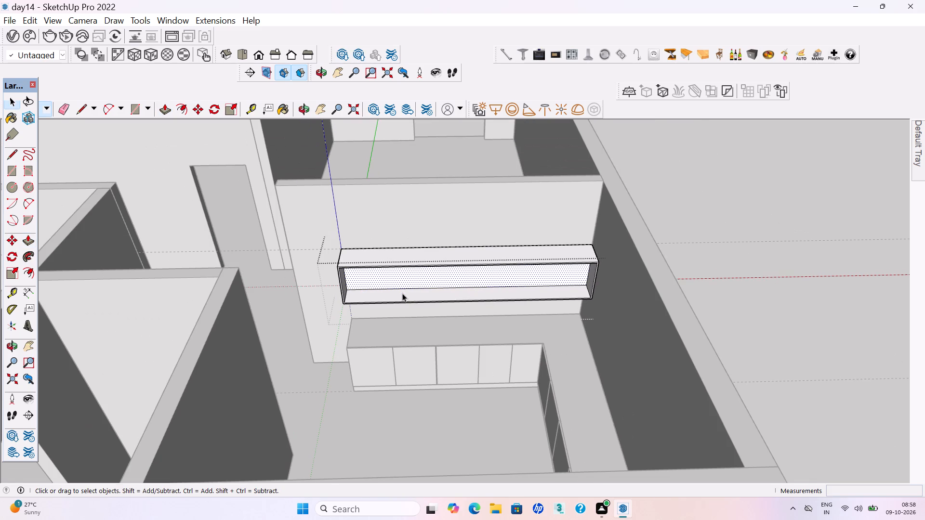
left_click(726, 321)
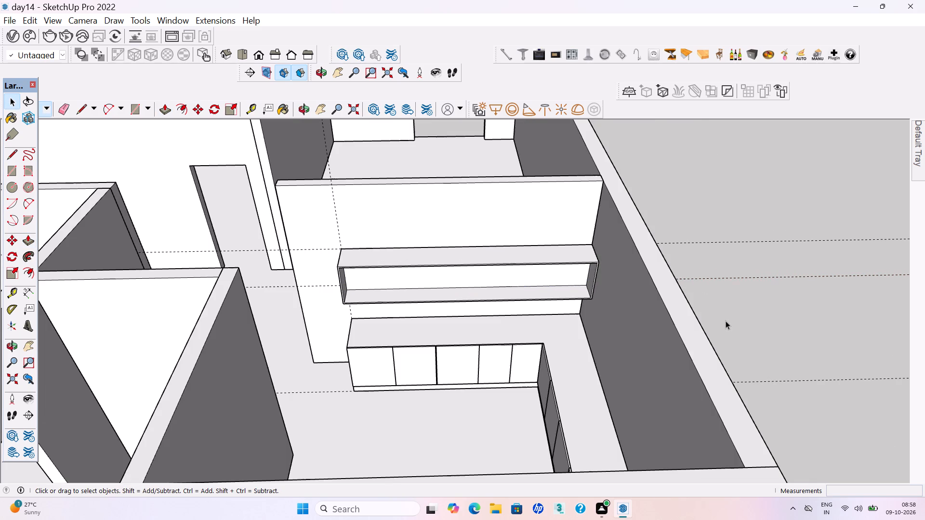
key("ctrl+s")
key("ctrl+s")
Place a vertical guide across the upper cabinet's front, about 2' 6 1/2" from its free end.
scroll(686, 345, "down", 1)
middle_click_drag(500, 338, 500, 317)
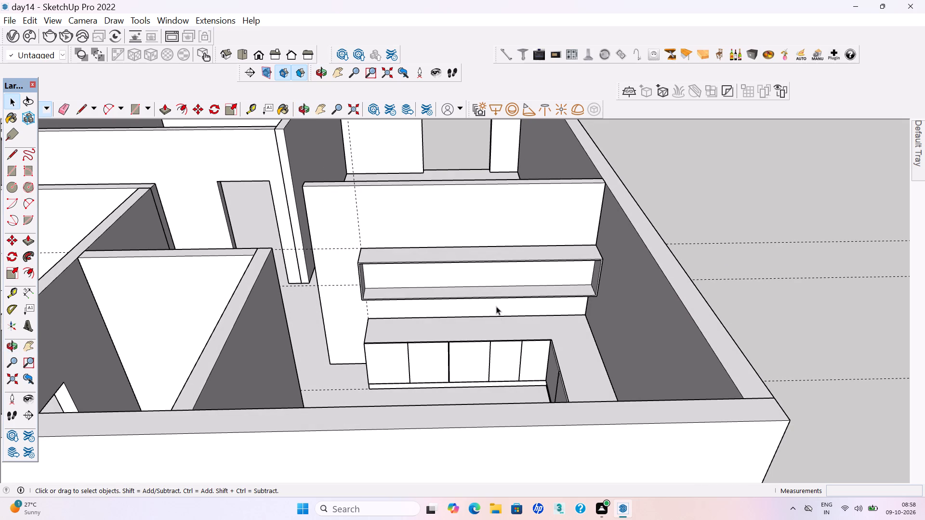
middle_click_drag(508, 332, 514, 354)
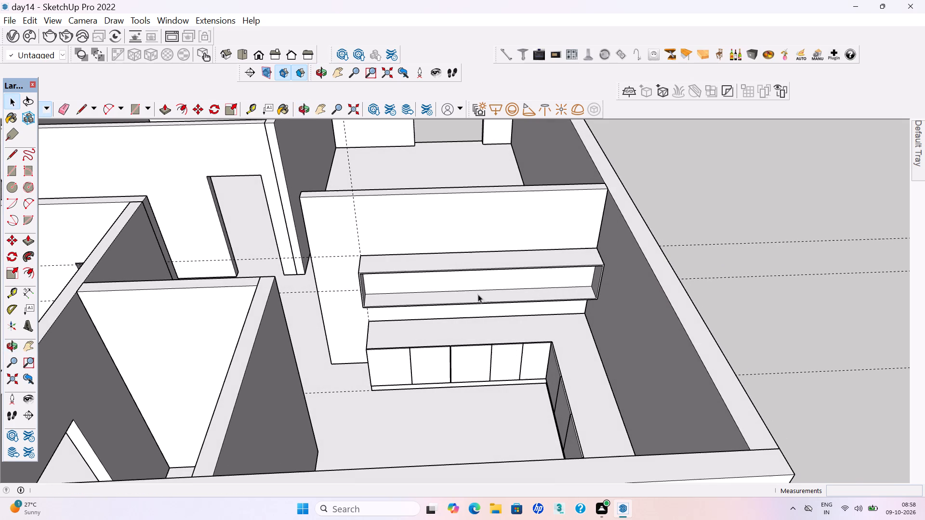
scroll(408, 272, "up", 4)
scroll(366, 276, "up", 4)
middle_click_drag(372, 273, 374, 247)
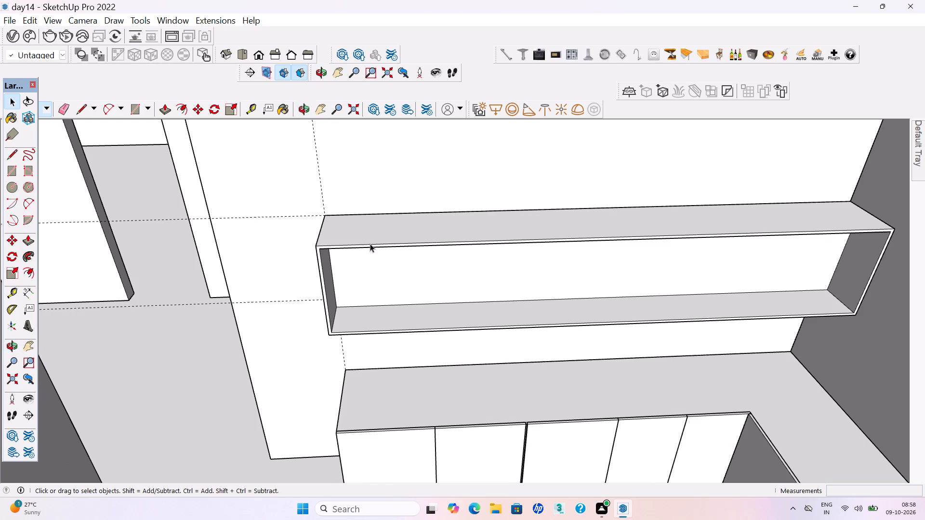
key("t")
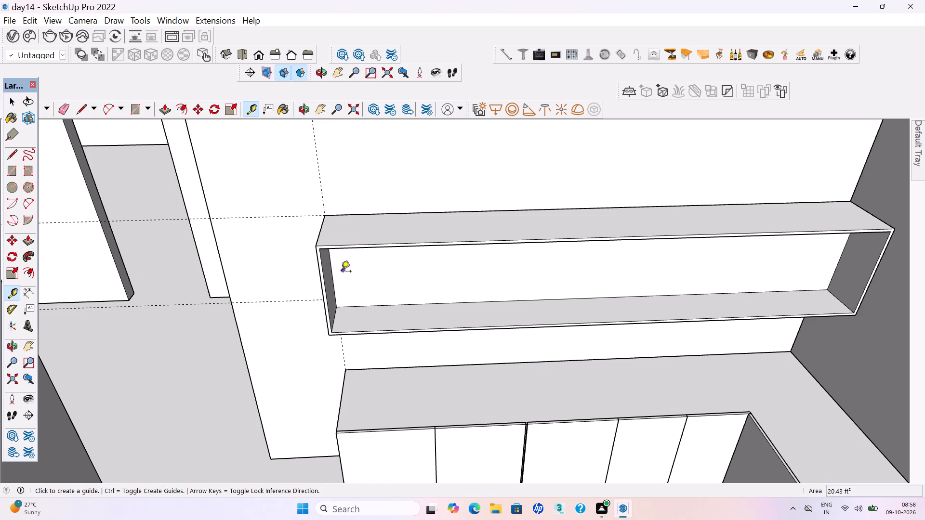
left_click(323, 285)
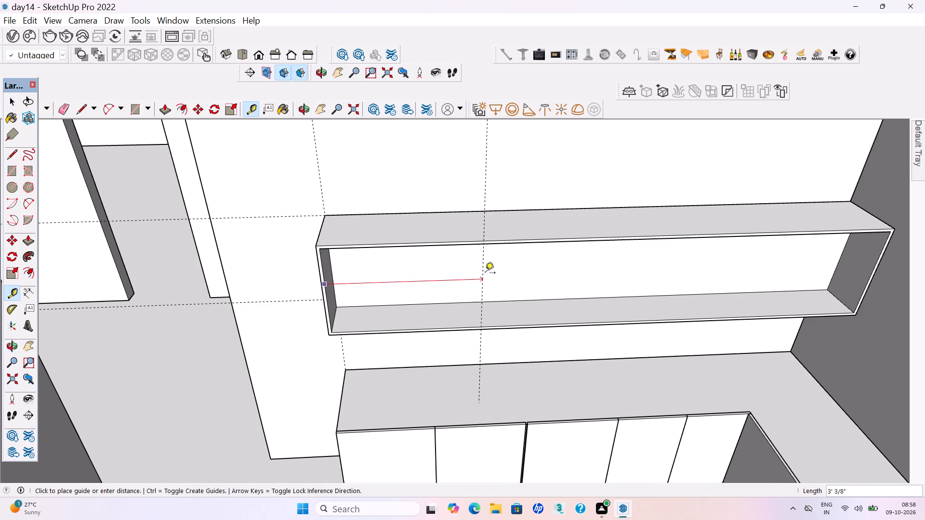
left_click(459, 245)
Draw a door rectangle about 2' 7" by 1' 11" on the upper cabinet's front, from its free-end upper corner to the vertical guide.
key("r")
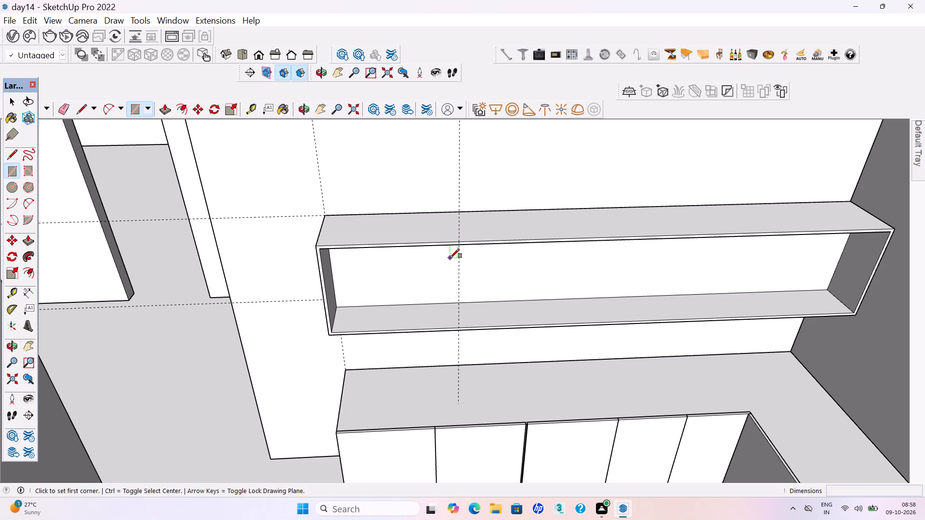
scroll(316, 251, "up", 4)
left_click(316, 244)
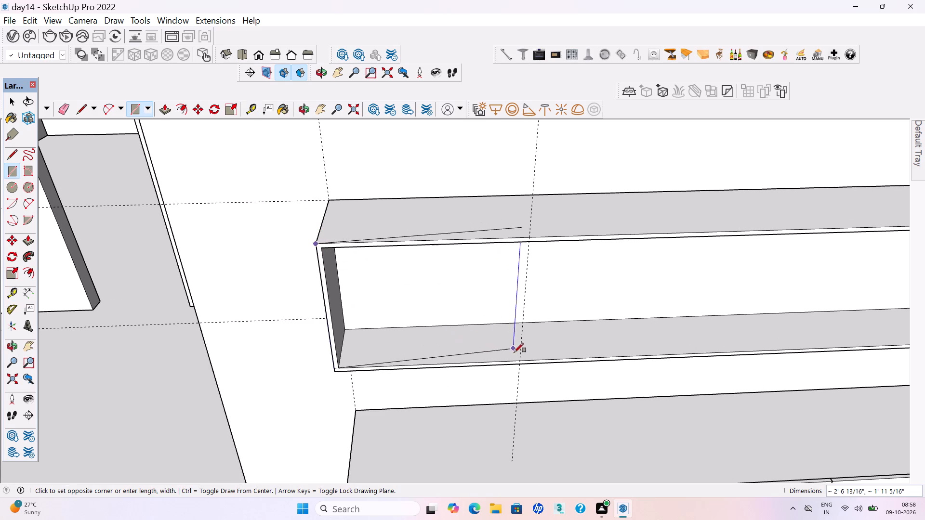
left_click(519, 360)
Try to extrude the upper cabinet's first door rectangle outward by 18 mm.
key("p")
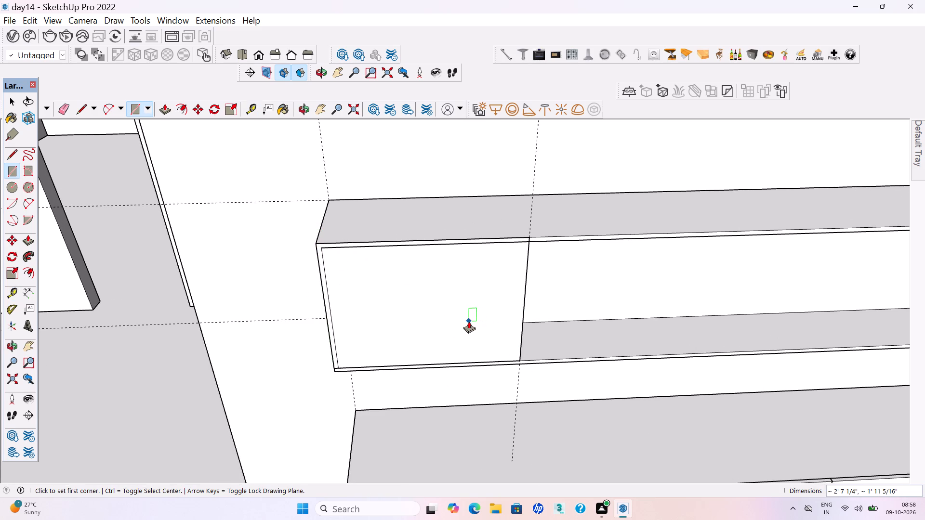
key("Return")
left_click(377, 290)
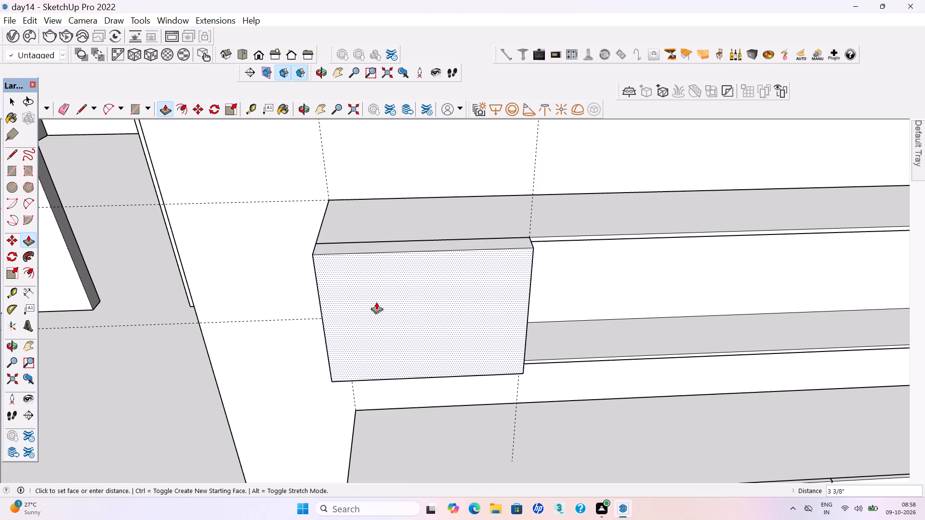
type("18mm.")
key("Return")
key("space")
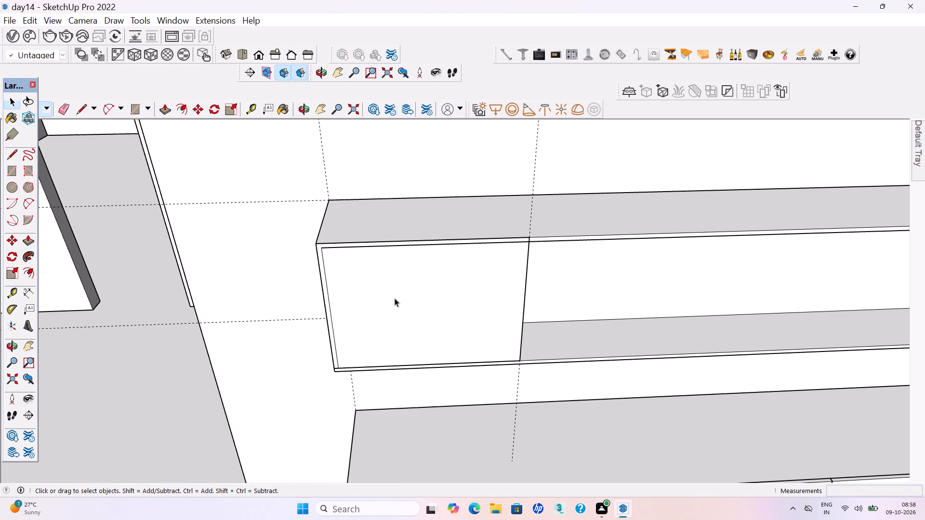
Extrude the upper cabinet's first door rectangle outward by 18 mm.
left_click(419, 288)
key("p")
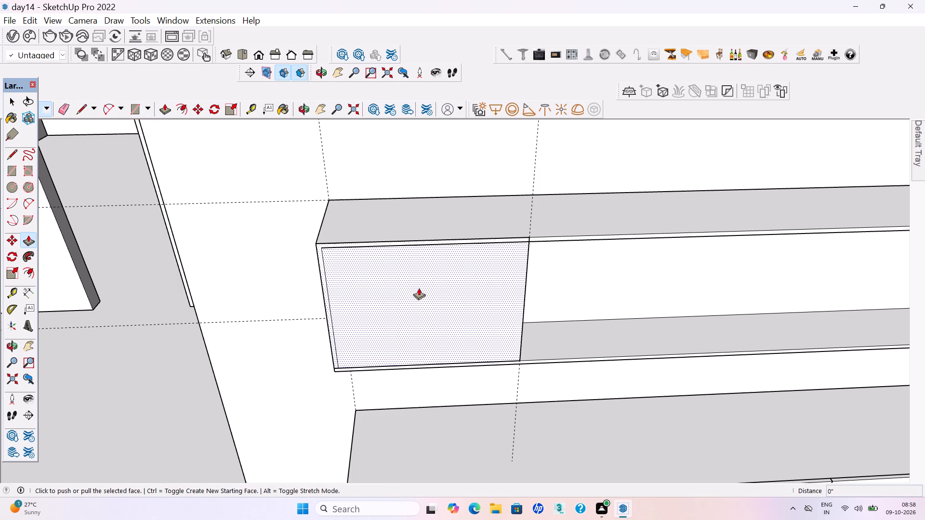
key("Return")
left_click(419, 288)
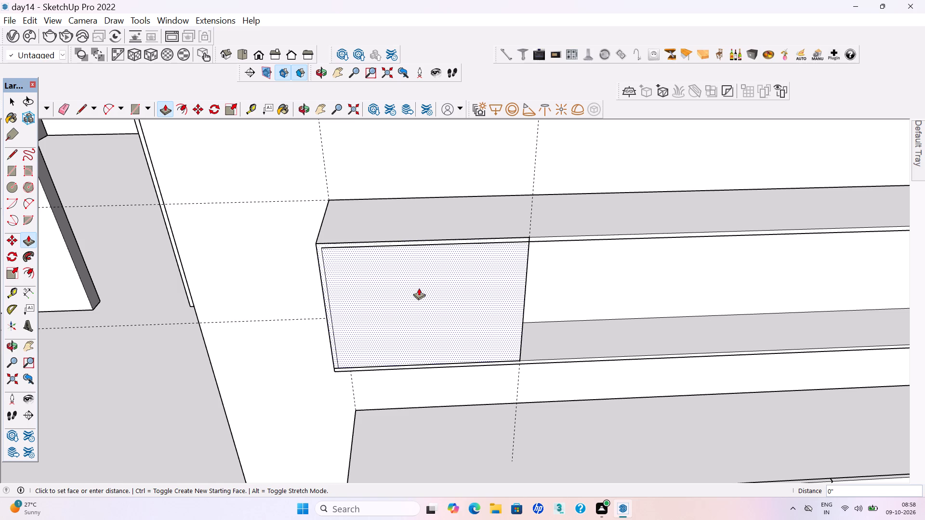
type("18mm")
key("Return")
key("space")
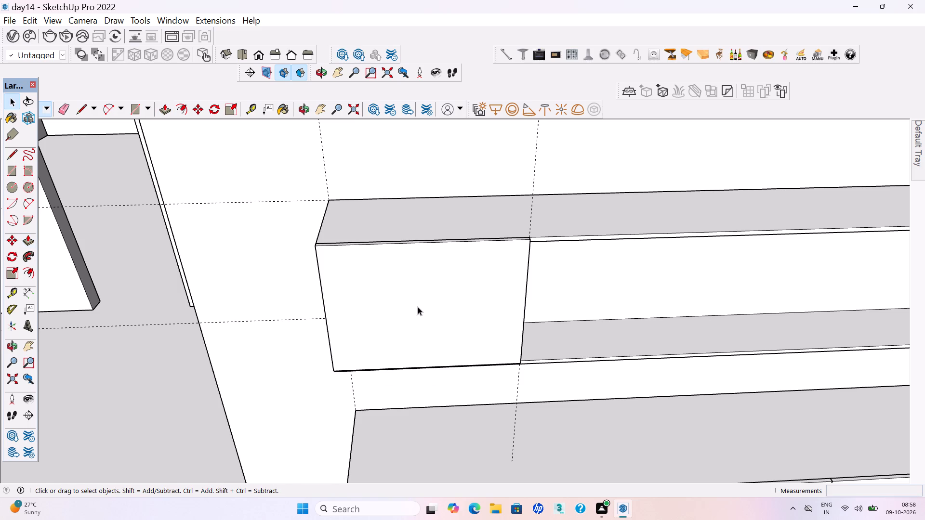
Make the first upper door panel, with all its connected faces and edges, into a group and deselect it.
scroll(432, 307, "down", 2)
middle_click_drag(416, 293, 403, 310)
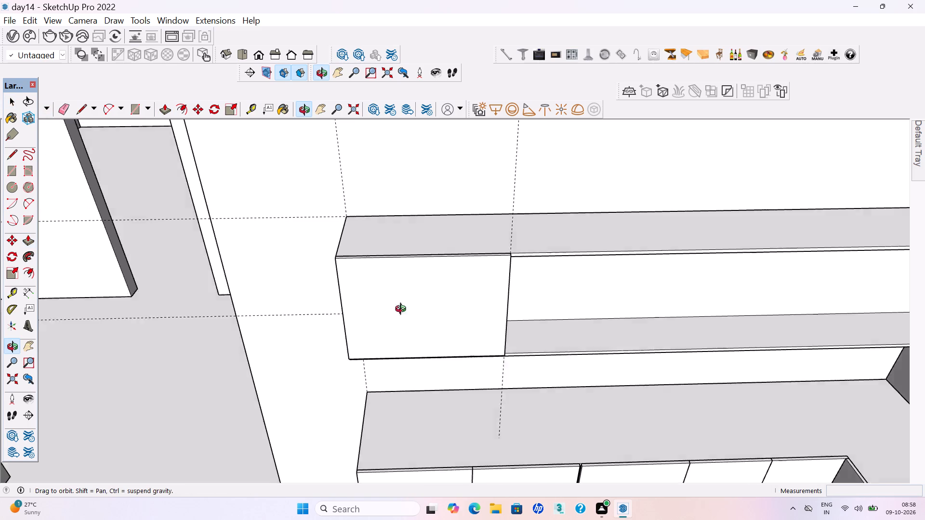
middle_click_drag(403, 310, 391, 326)
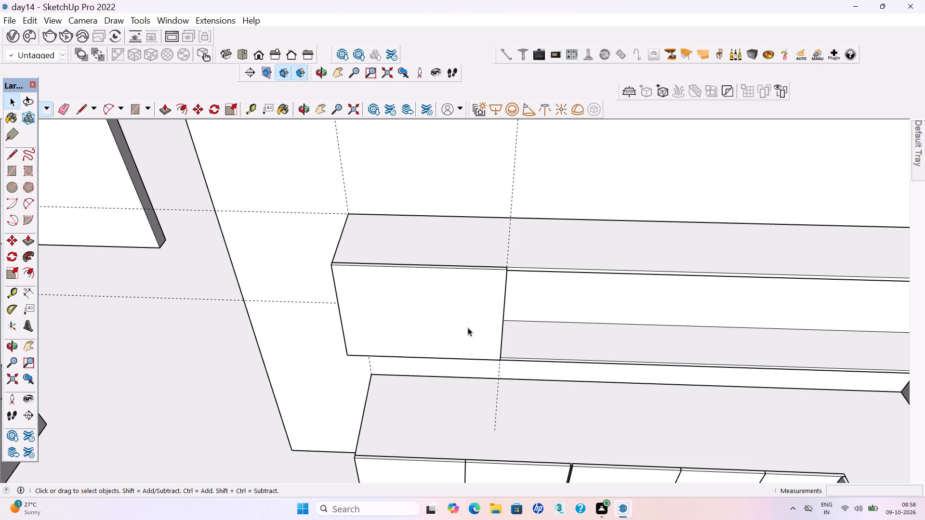
scroll(468, 327, "up", 1)
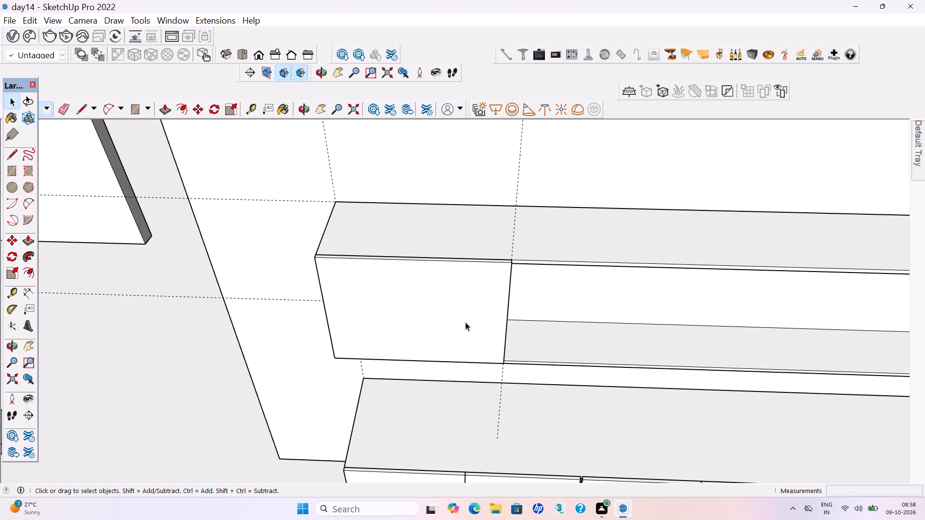
middle_click_drag(459, 317, 452, 341)
triple_click(453, 326)
right_click(452, 322)
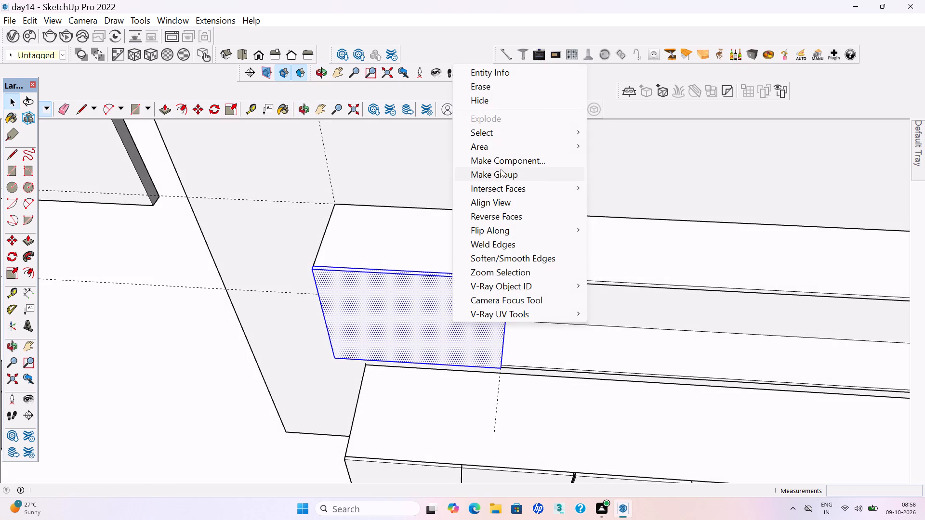
left_click(496, 178)
scroll(358, 291, "down", 3)
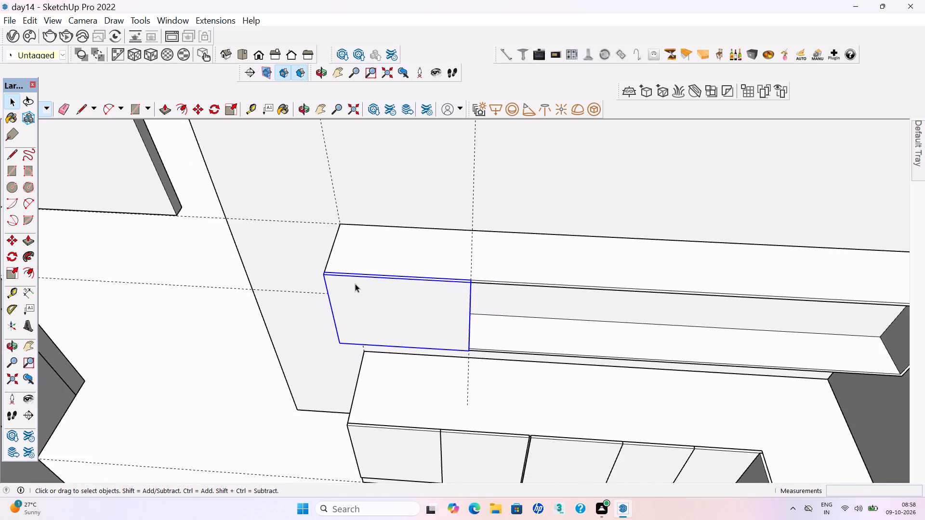
scroll(355, 284, "down", 6)
middle_click_drag(365, 319, 389, 297)
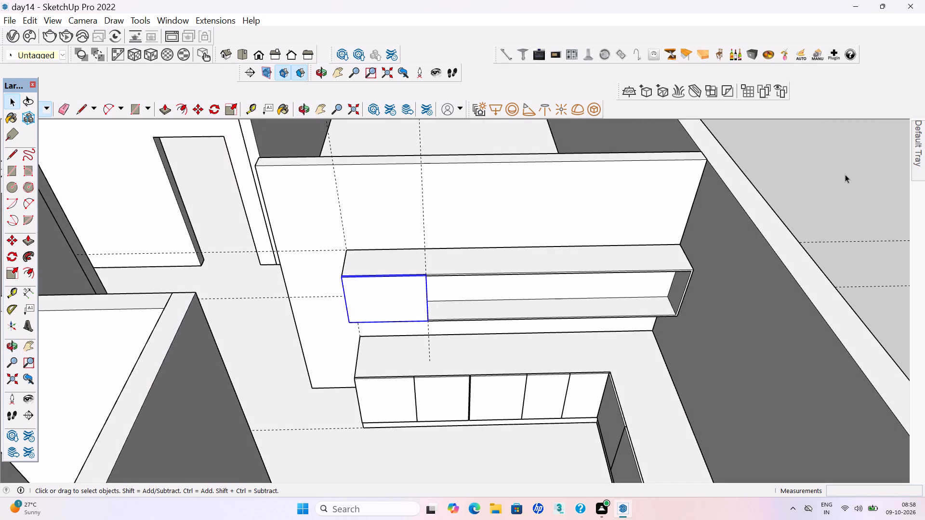
left_click(845, 174)
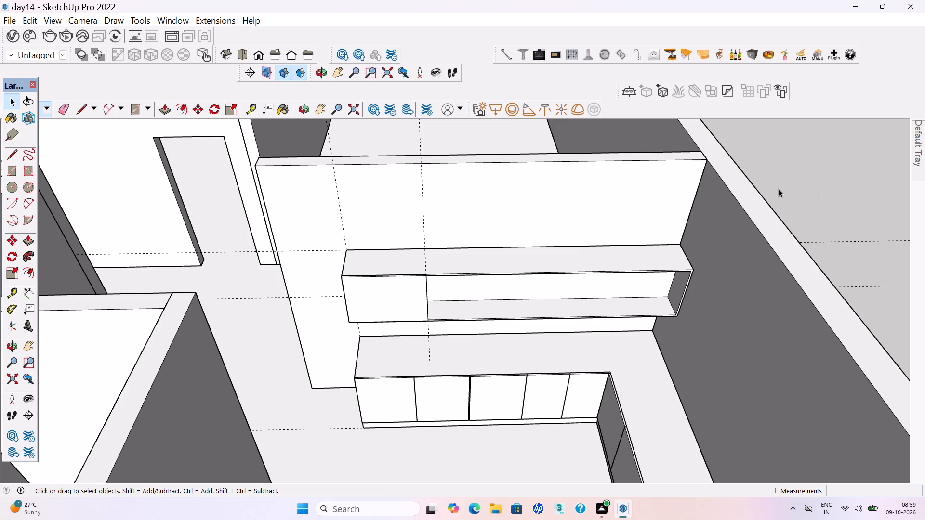
Draw a second door rectangle about 2' 8 5/8" by 1' 11 5/16" on the upper cabinet's front, starting from the first door's upper corner.
scroll(628, 248, "down", 2)
middle_click_drag(422, 331, 414, 295)
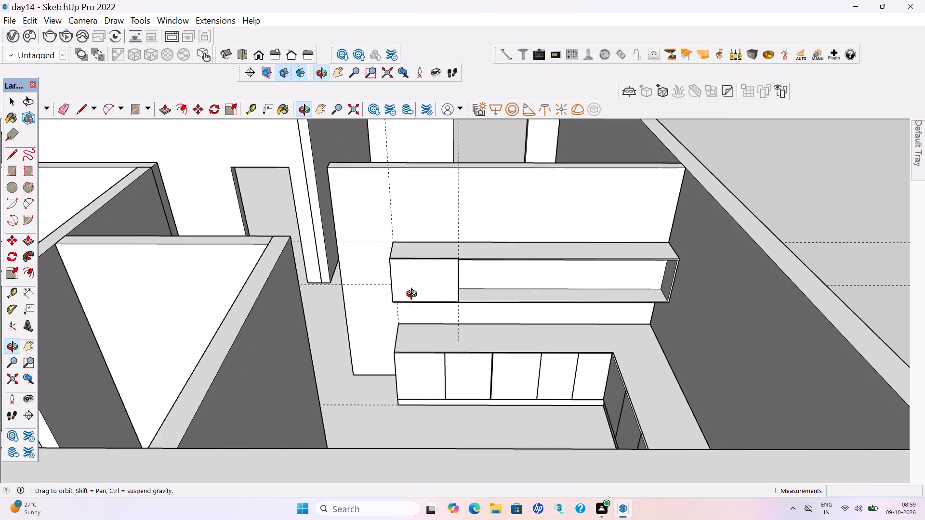
middle_click_drag(414, 295, 412, 295)
scroll(555, 256, "up", 5)
scroll(463, 237, "up", 8)
scroll(351, 289, "up", 1)
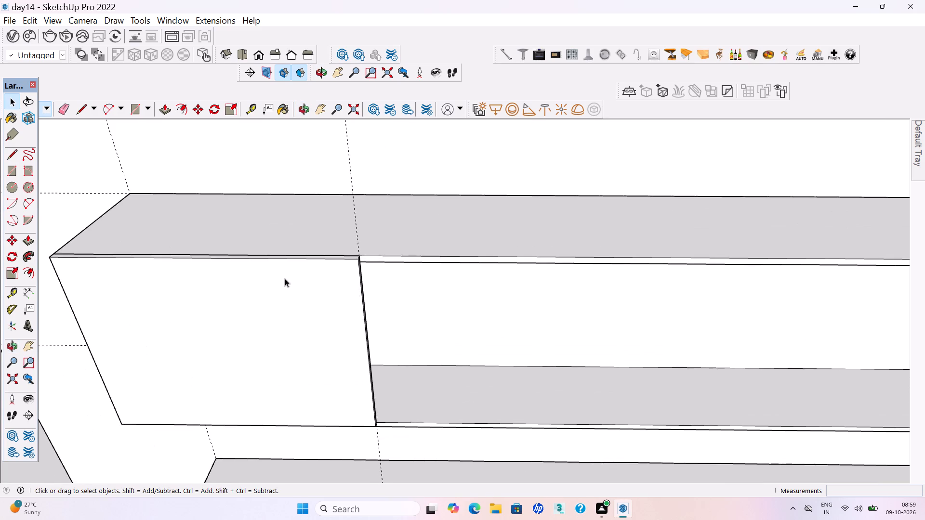
scroll(215, 264, "down", 3)
middle_click_drag(461, 292, 423, 317)
scroll(433, 271, "up", 4)
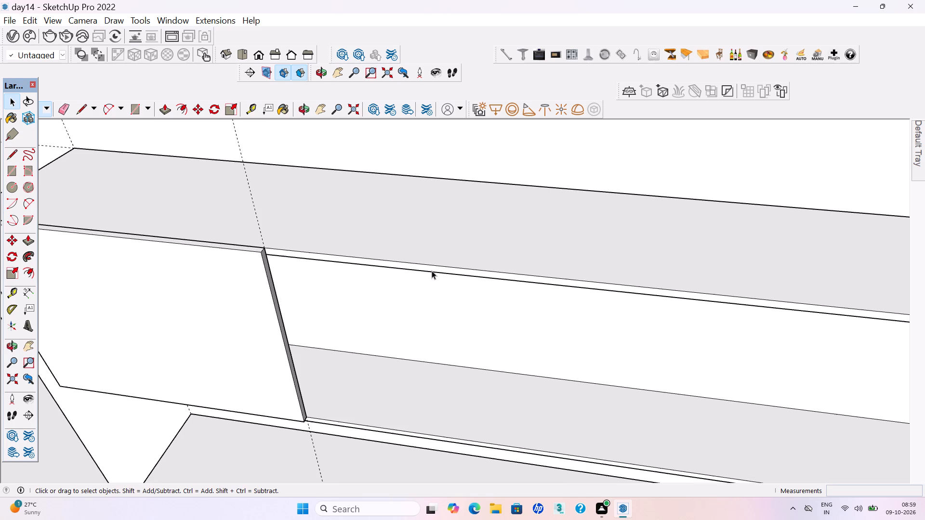
key("r")
scroll(315, 250, "up", 3)
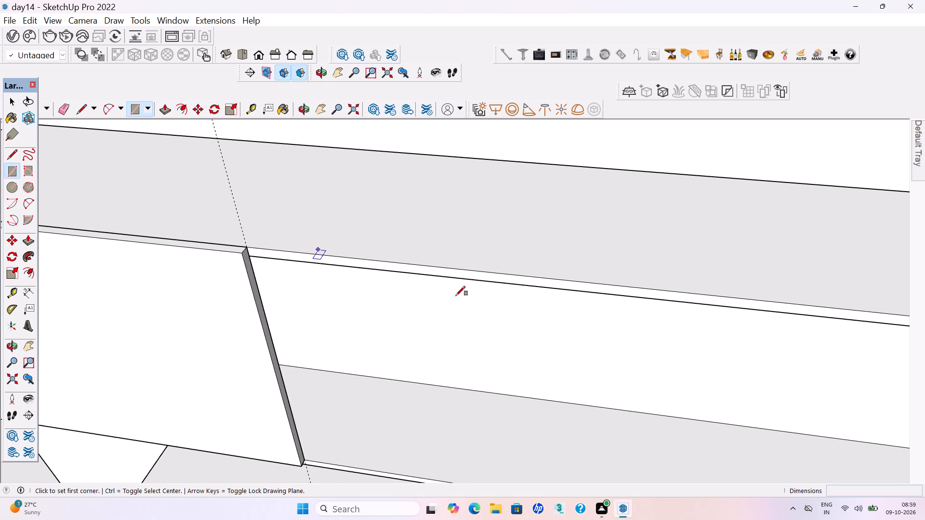
scroll(241, 253, "up", 7)
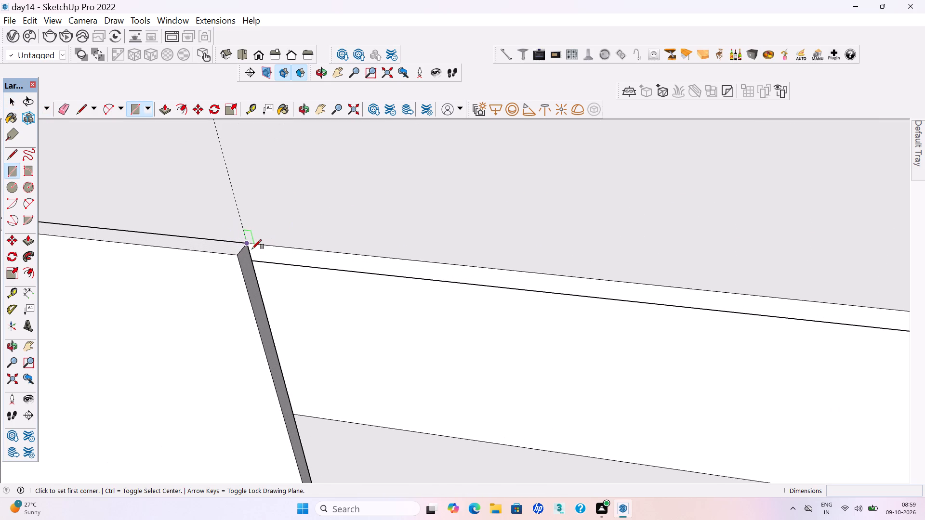
left_click(248, 243)
scroll(297, 290, "down", 6)
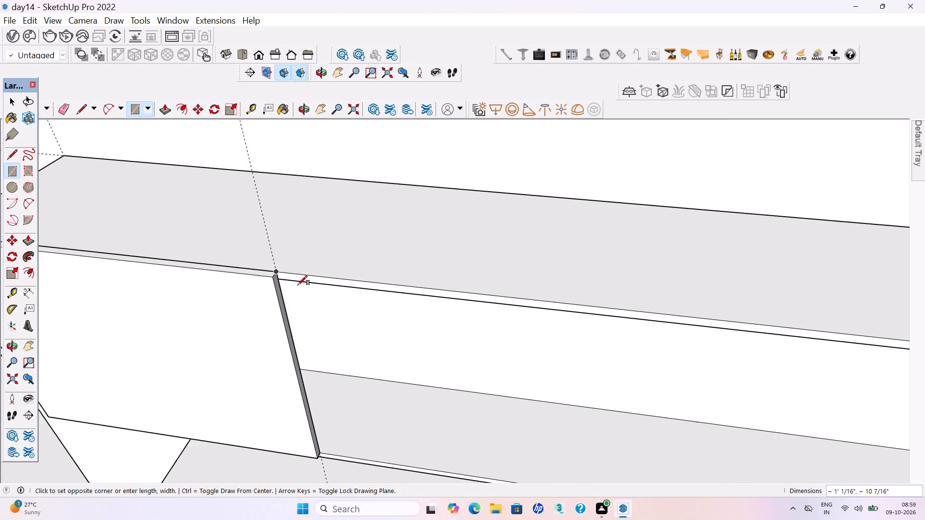
scroll(300, 285, "down", 8)
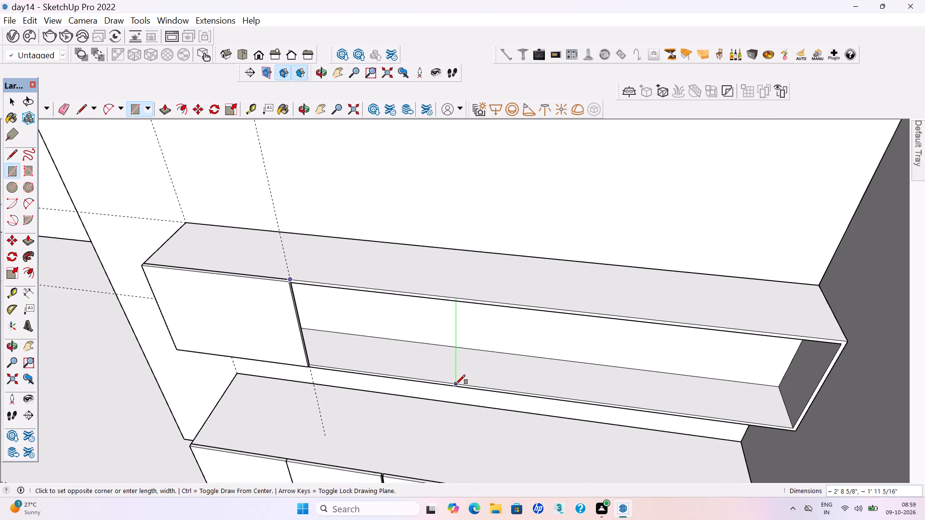
left_click(456, 384)
Extrude the second door rectangle outward about 11/16", flush with the first door's face.
key("p")
key("Return")
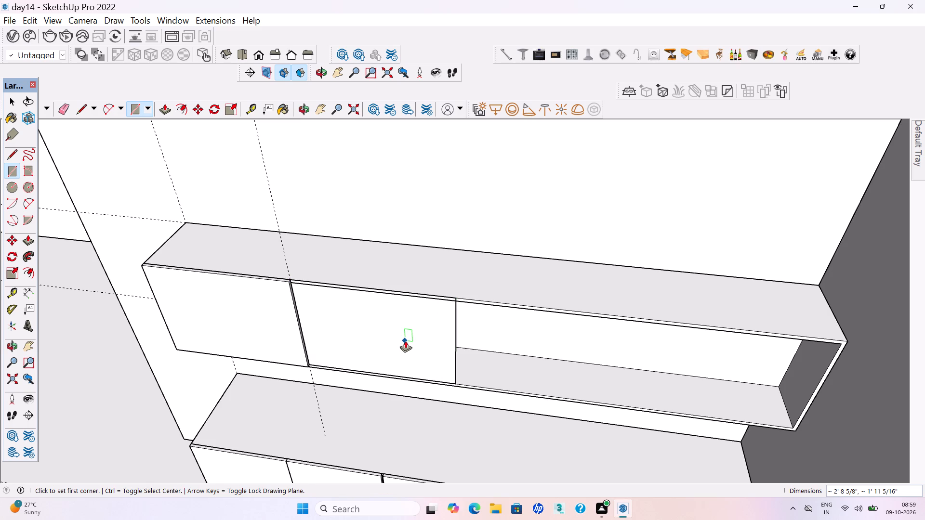
left_click(335, 310)
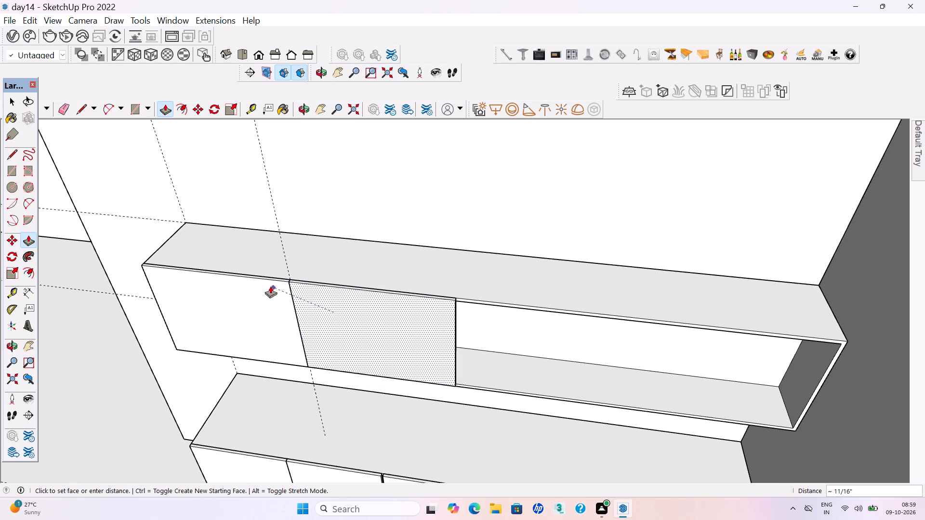
left_click(261, 283)
key("space")
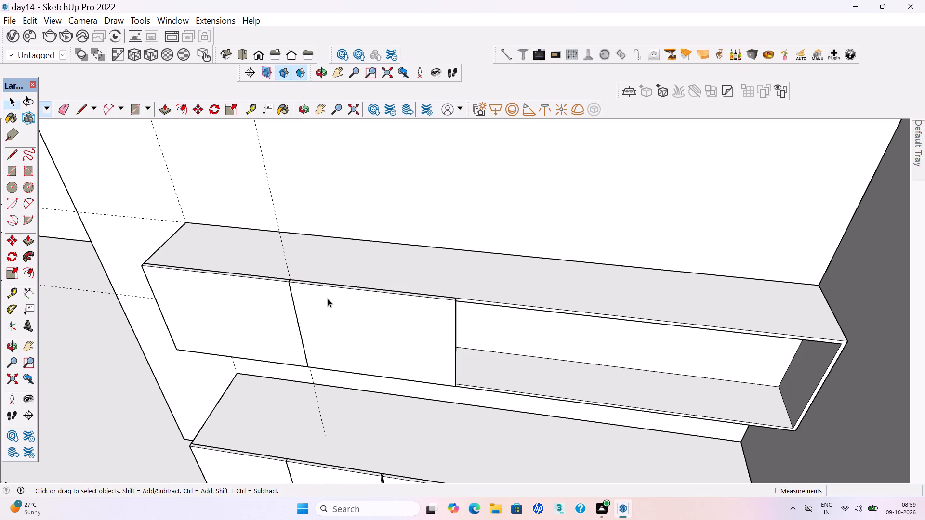
Make the second upper door panel, with all its connected faces and edges, into a group and deselect it.
middle_click_drag(426, 300, 427, 316)
scroll(427, 316, "down", 1)
scroll(427, 316, "up", 9)
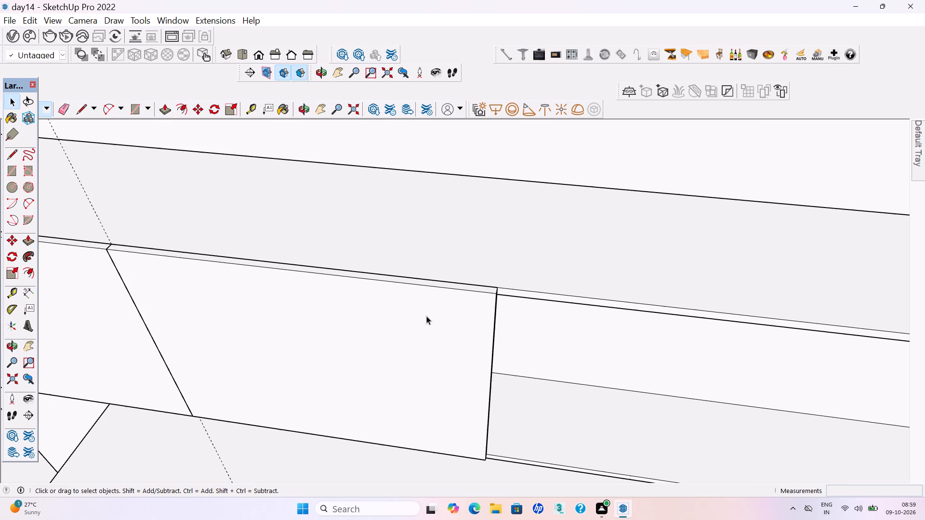
triple_click(426, 316)
right_click(426, 316)
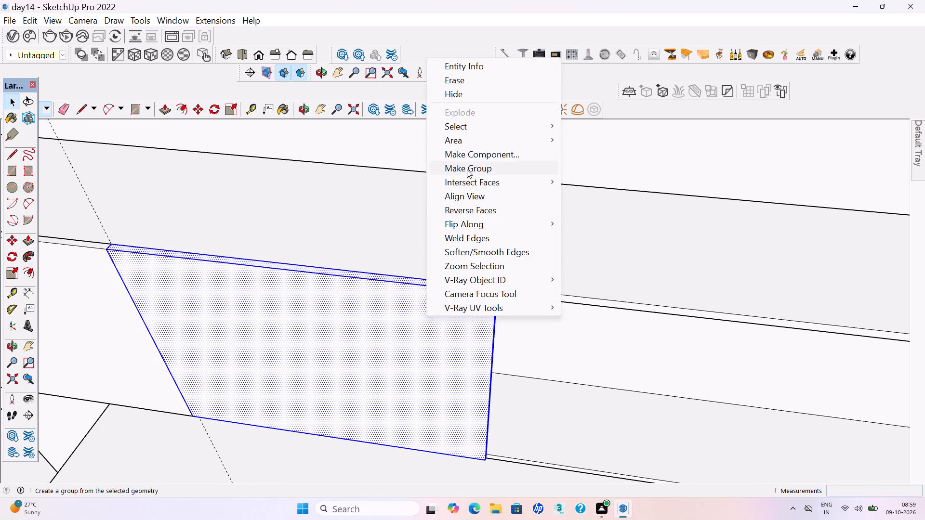
left_click(467, 169)
scroll(301, 396, "down", 8)
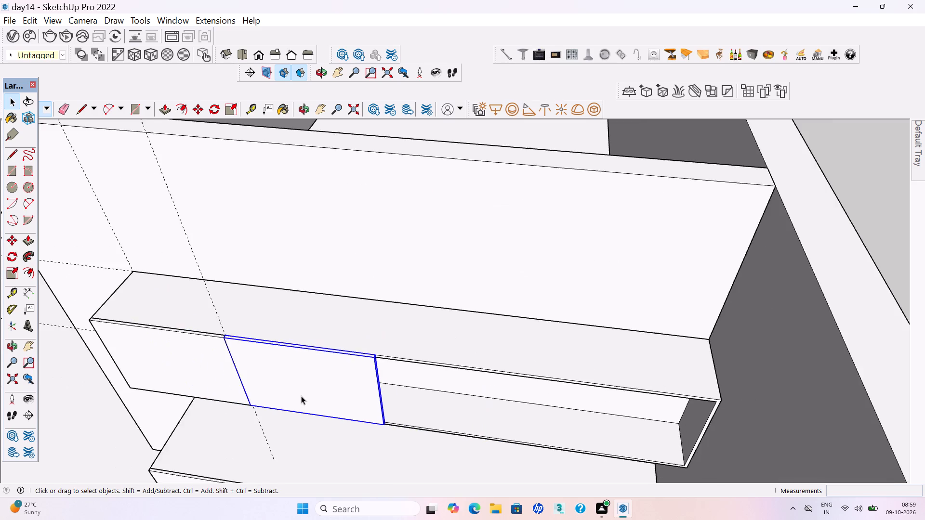
scroll(301, 396, "down", 10)
left_click(601, 347)
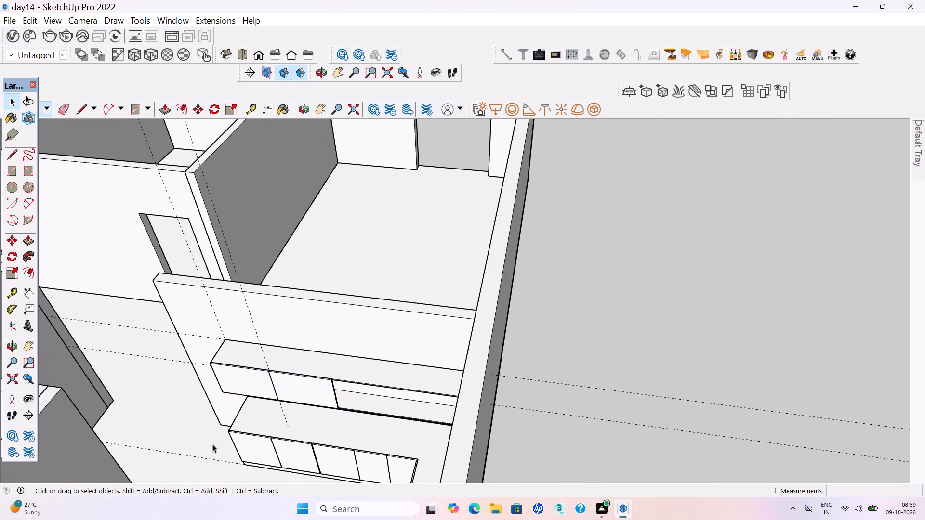
Draw a third door rectangle about 2' 3 9/16" by 1' 11 5/16" on the upper cabinet's front, starting from the second door's upper corner.
middle_click_drag(216, 443, 255, 414)
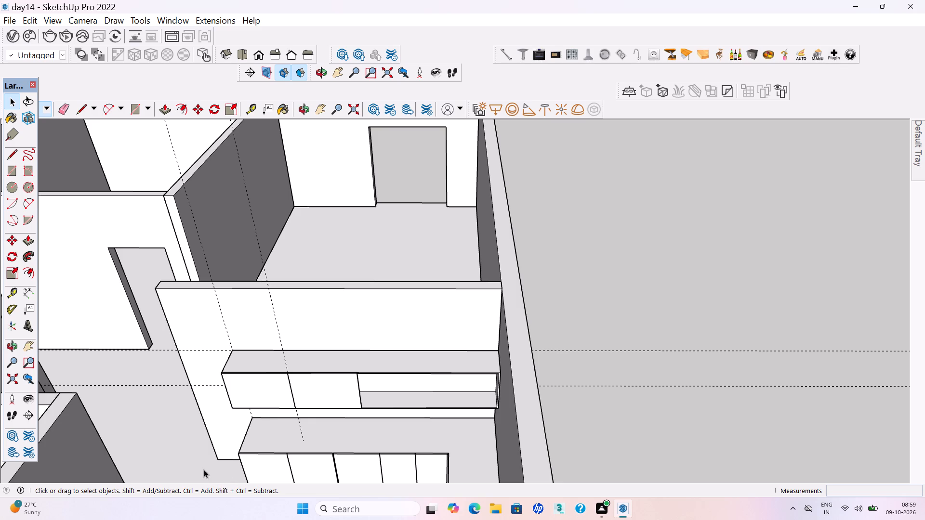
scroll(482, 397, "down", 2)
middle_click_drag(294, 442, 307, 400)
scroll(372, 388, "up", 5)
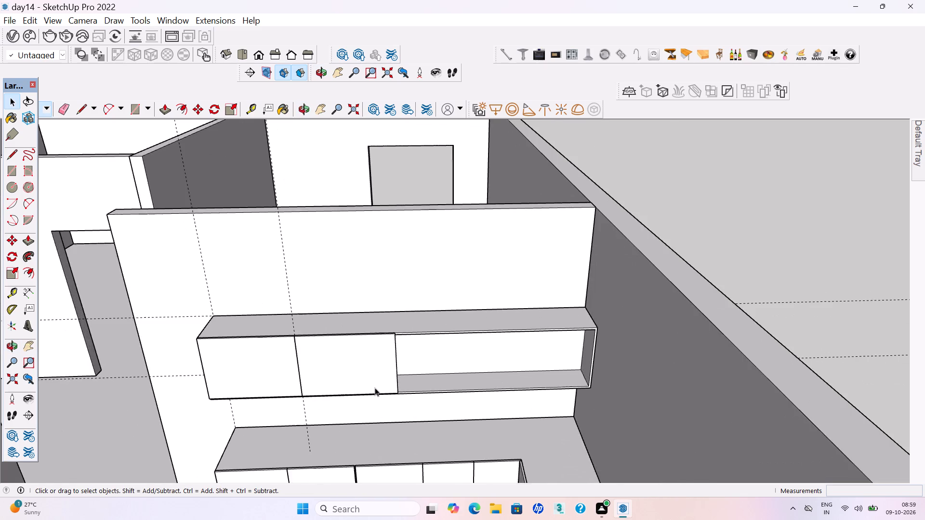
scroll(375, 388, "up", 6)
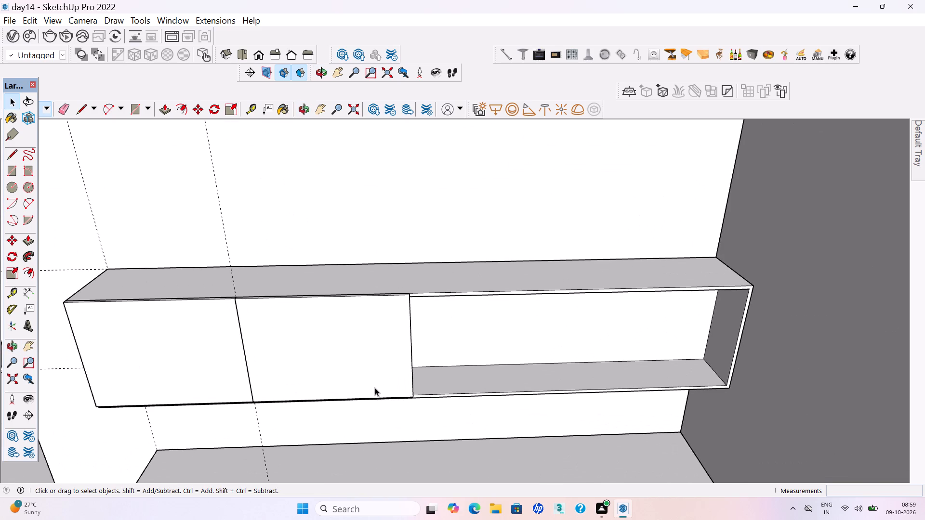
key("r")
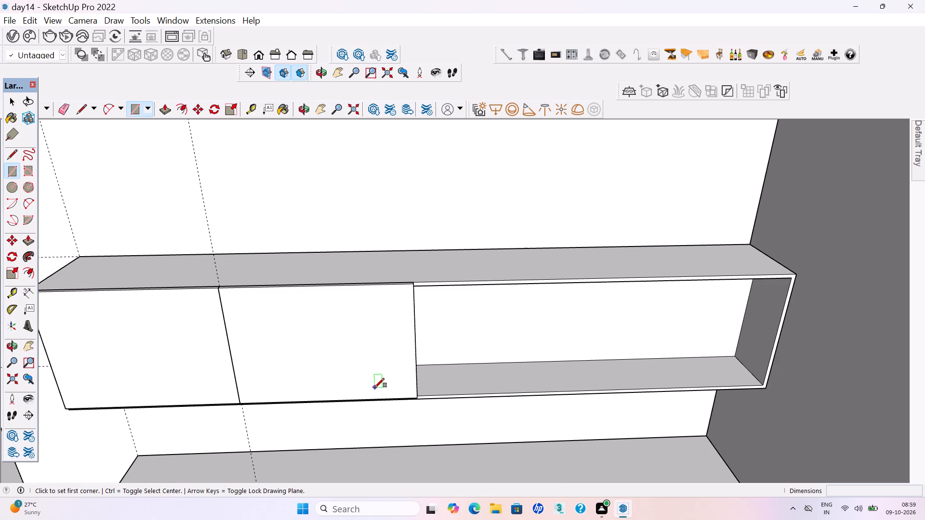
scroll(476, 242, "up", 4)
scroll(420, 312, "up", 4)
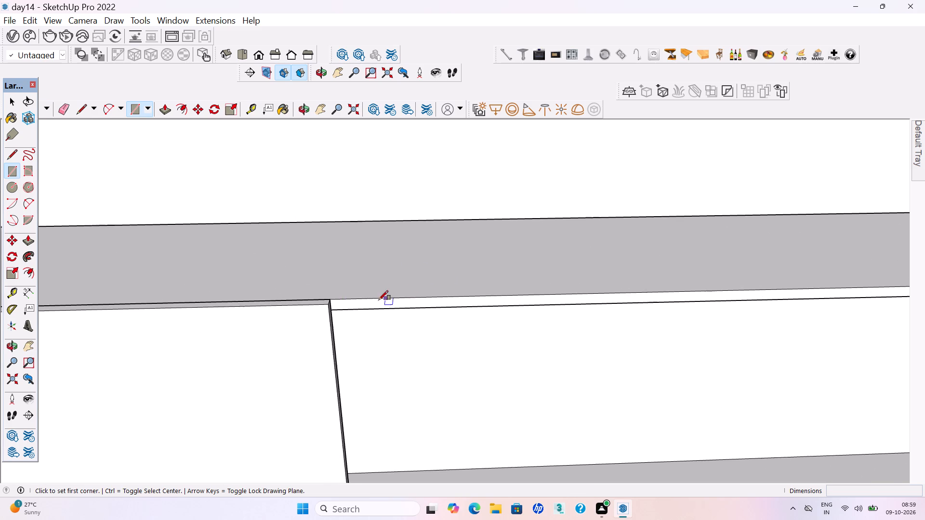
scroll(365, 300, "up", 4)
middle_click_drag(336, 306, 280, 338)
left_click(325, 282)
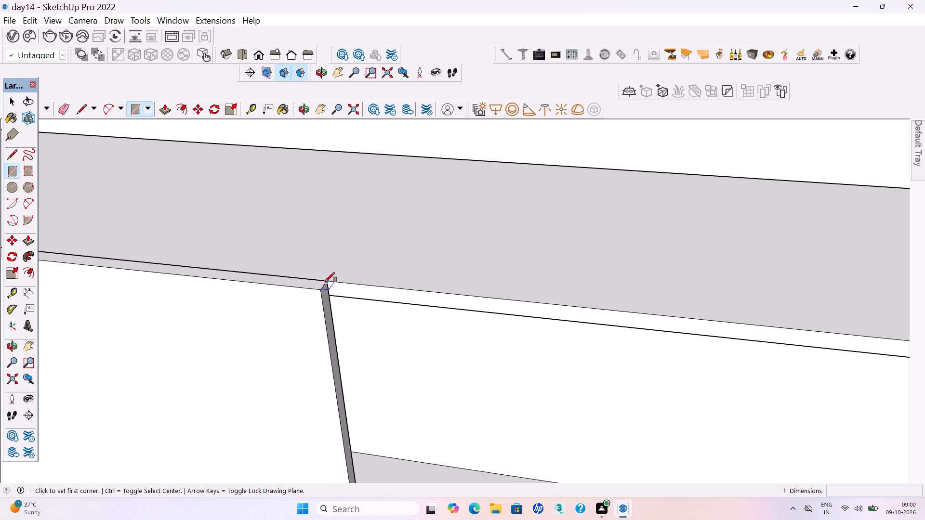
scroll(326, 281, "down", 7)
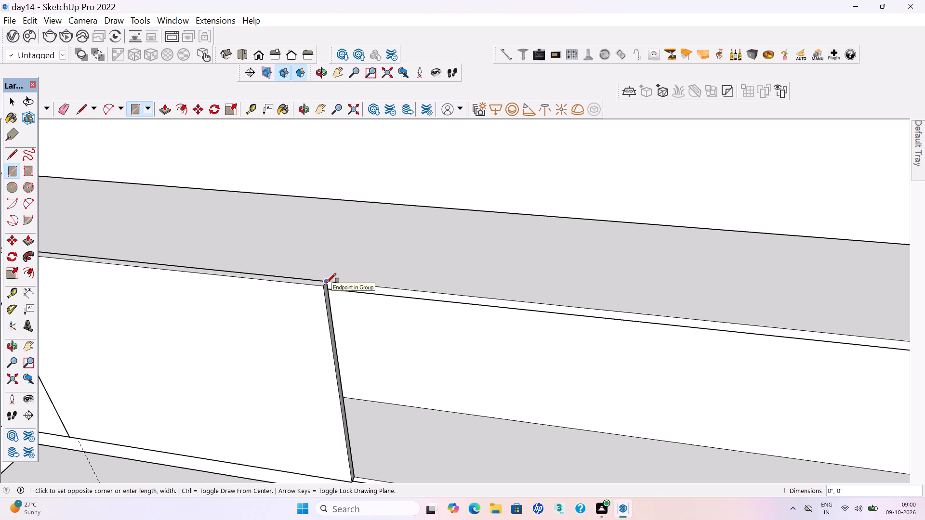
scroll(327, 283, "down", 14)
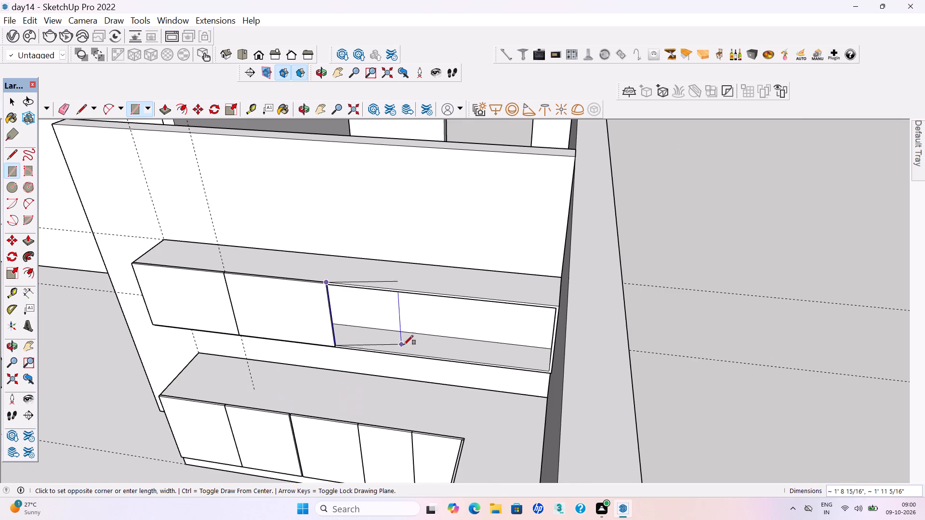
left_click(420, 356)
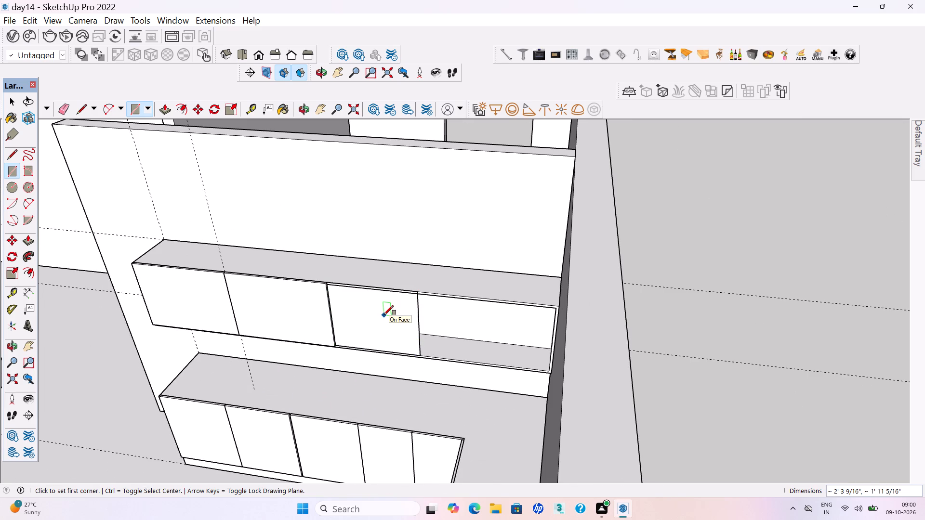
Extrude the third door rectangle outward about 11/16", flush with the second door's face.
key("p")
key("Return")
scroll(373, 295, "up", 10)
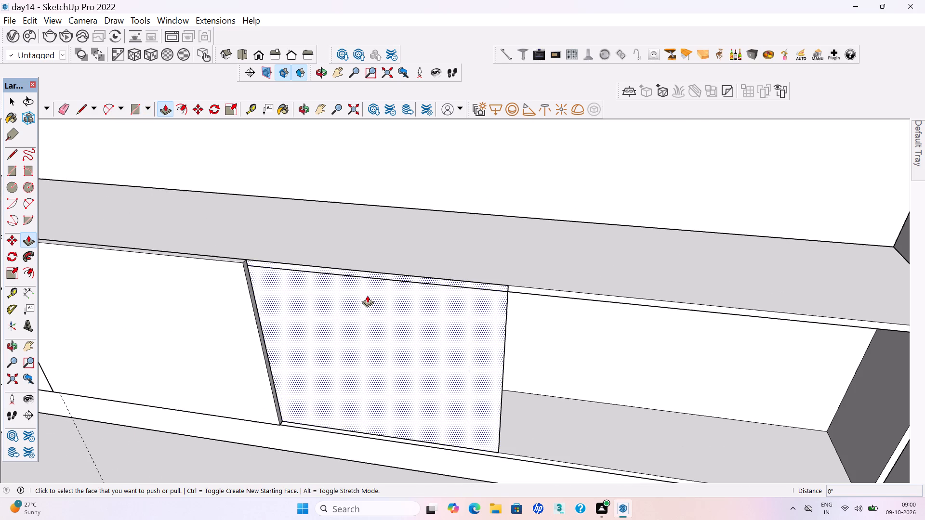
left_click(312, 296)
left_click(216, 259)
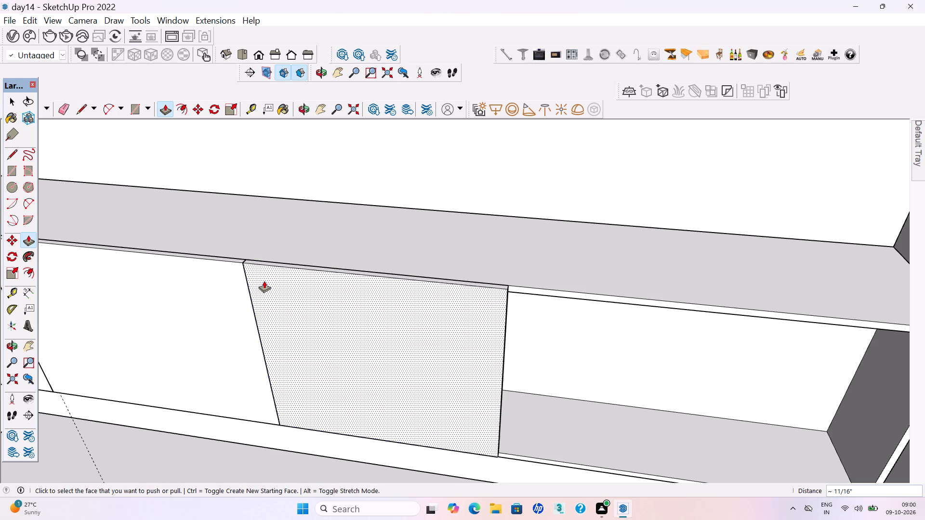
Make the third upper door panel, with all its connected faces and edges, into a group and deselect it.
key("space")
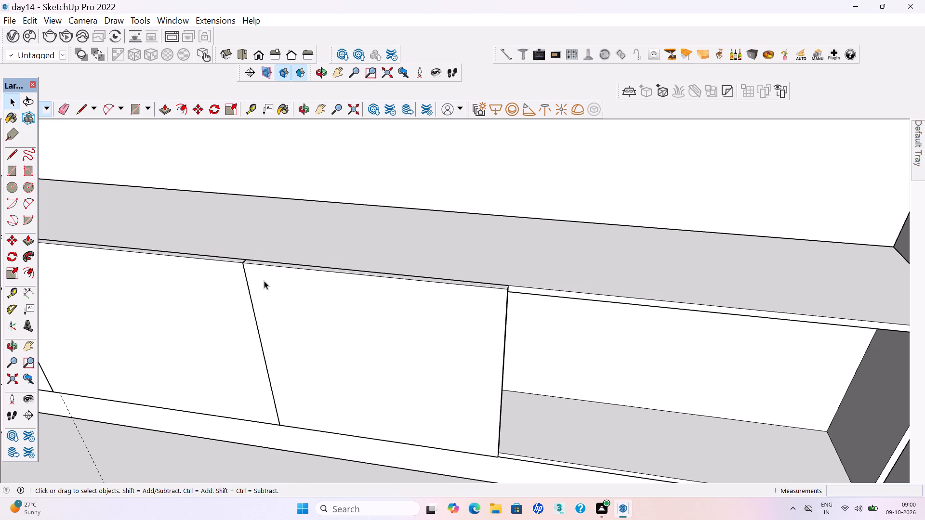
triple_click(350, 312)
right_click(350, 312)
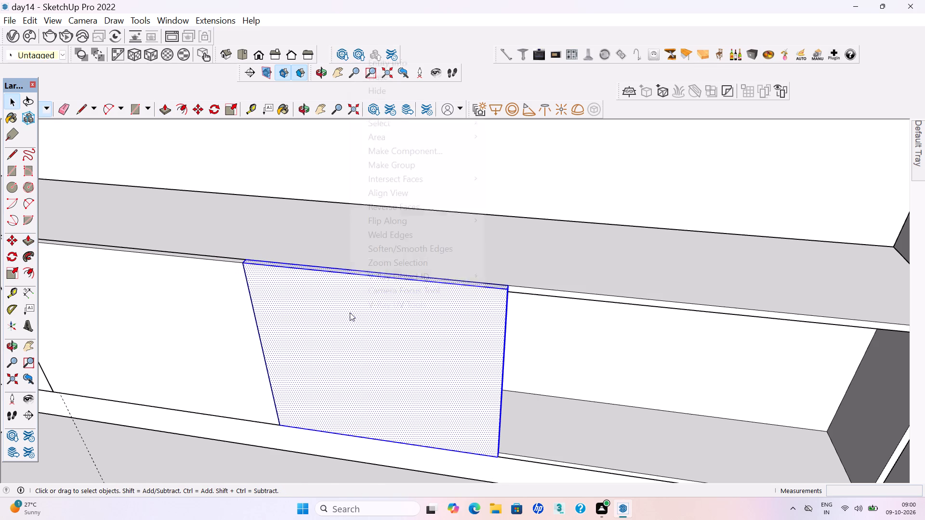
left_click(399, 166)
scroll(337, 315, "down", 7)
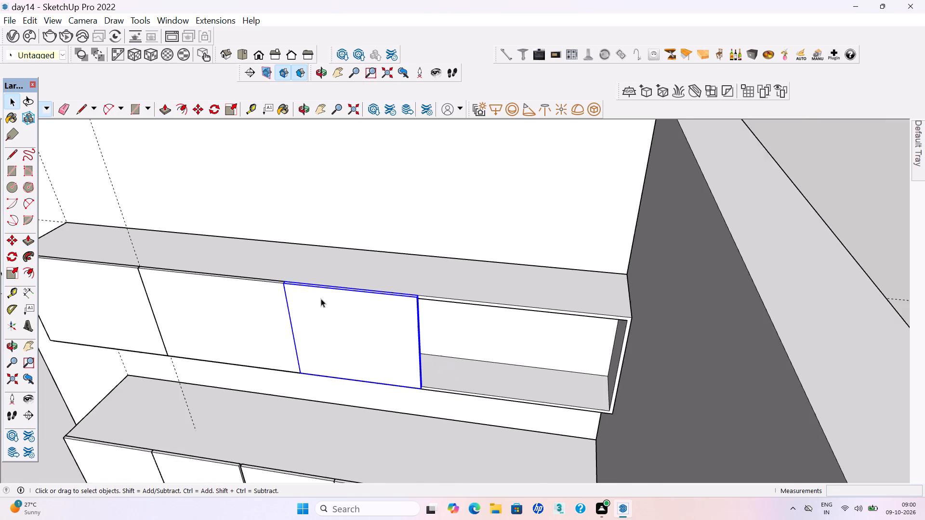
scroll(321, 298, "down", 6)
middle_click_drag(323, 317, 336, 323)
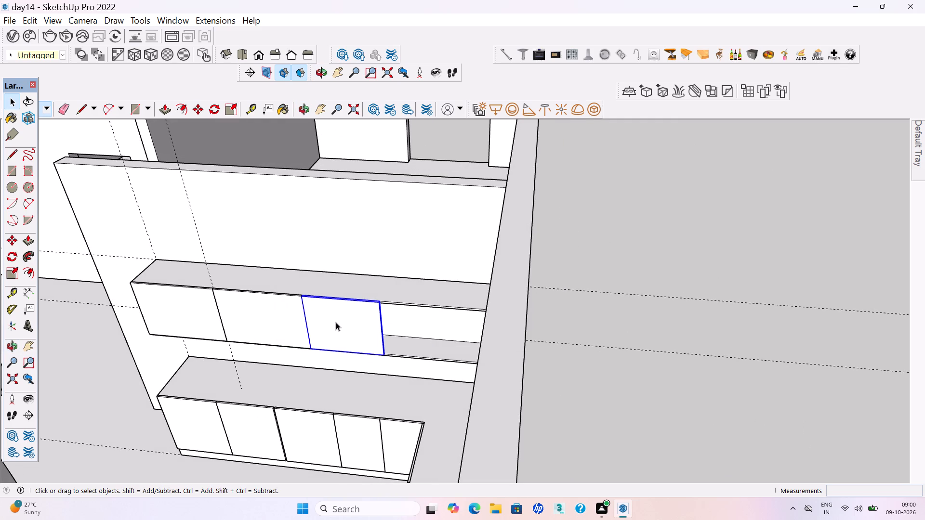
left_click(607, 432)
Draw a fourth door rectangle about 1' 7 3/8" by 1' 11 5/16" on the upper cabinet's front, starting from the third door's upper corner.
scroll(410, 299, "up", 13)
scroll(369, 305, "up", 1)
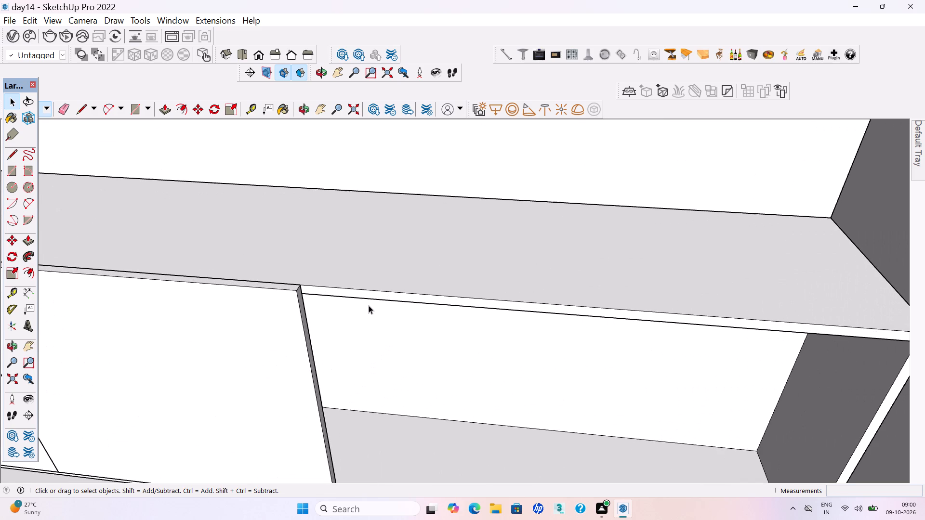
key("r")
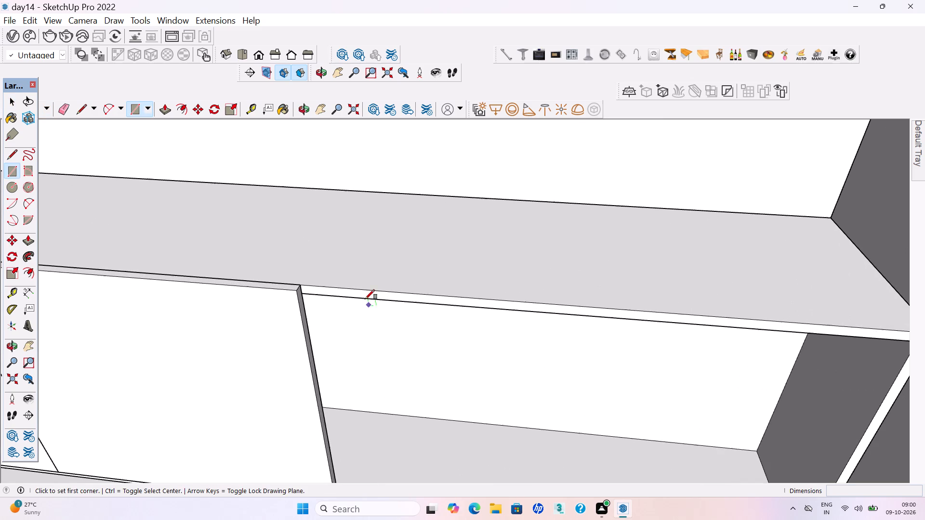
scroll(294, 259, "up", 4)
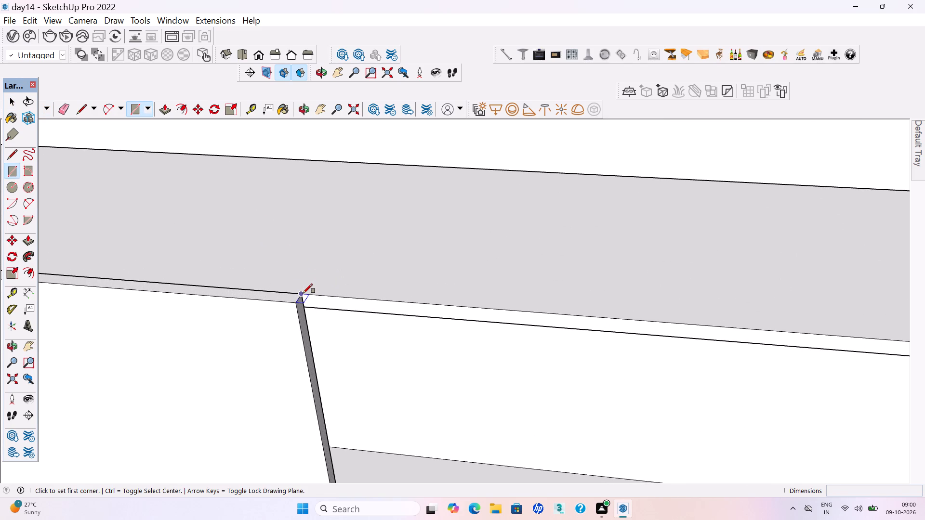
left_click(303, 293)
scroll(304, 297, "down", 11)
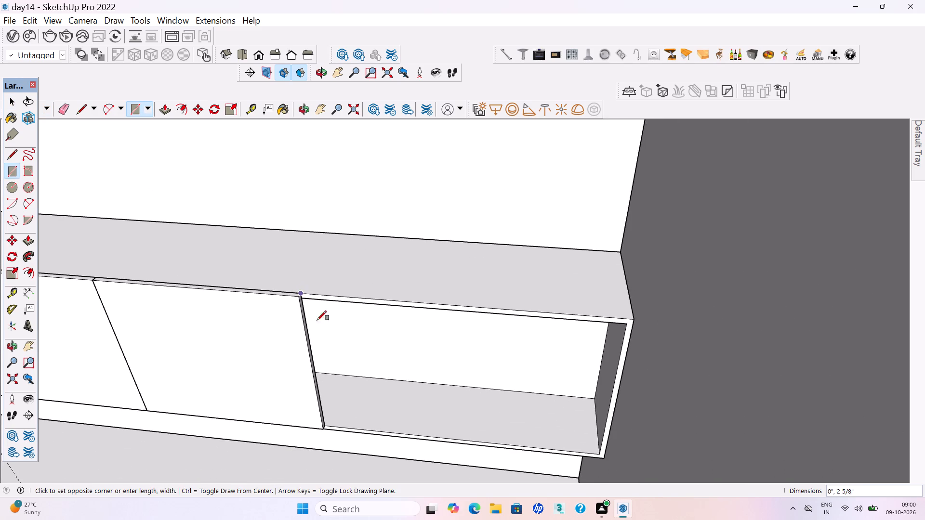
left_click(456, 439)
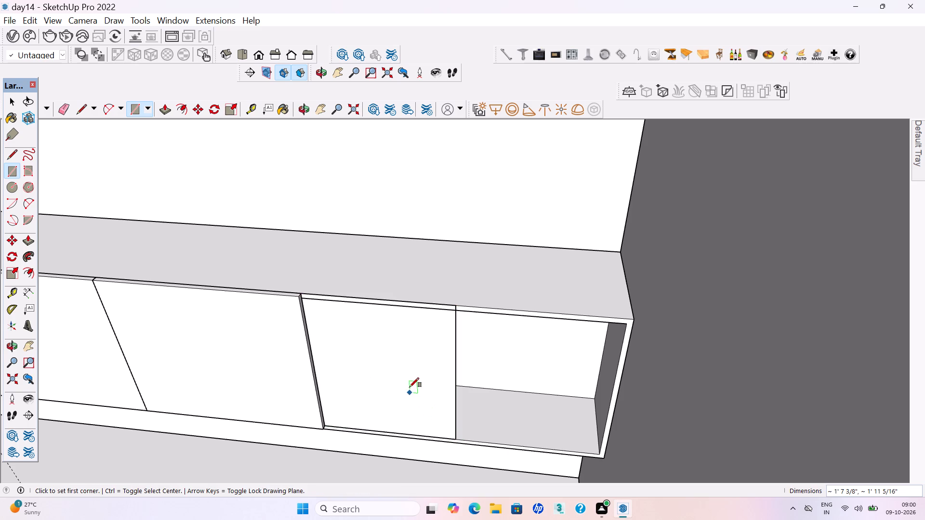
Extrude the fourth door rectangle outward about 11/16", flush with the third door's face.
key("p")
key("Return")
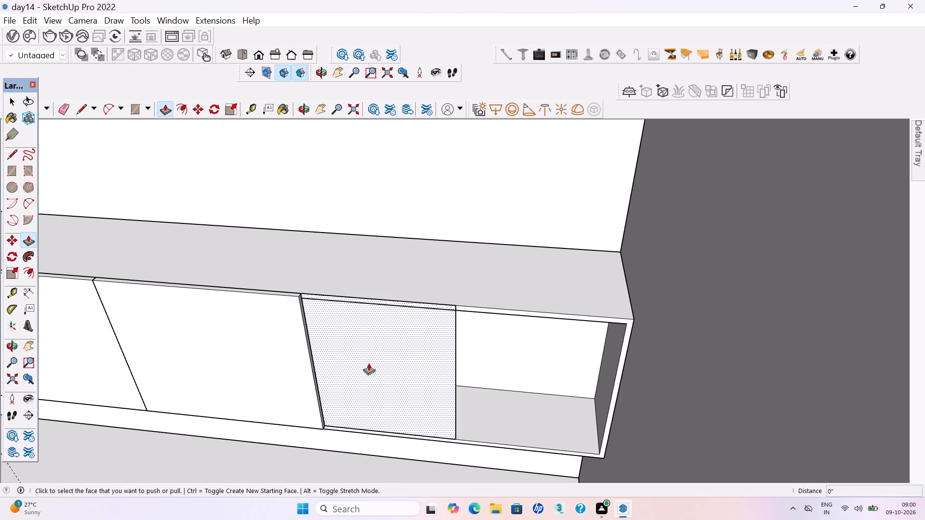
left_click(353, 347)
left_click(287, 313)
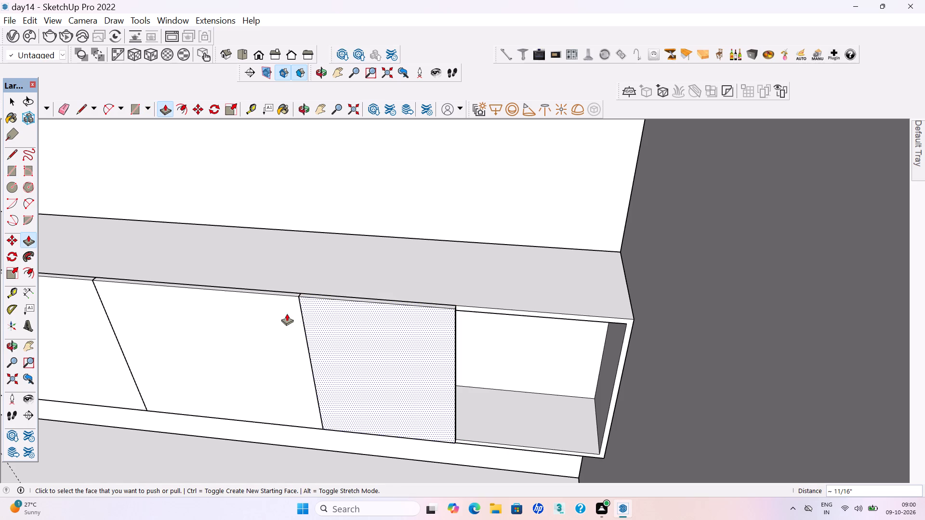
Make the fourth upper door panel, with all its connected faces and edges, into a group and deselect it.
key("space")
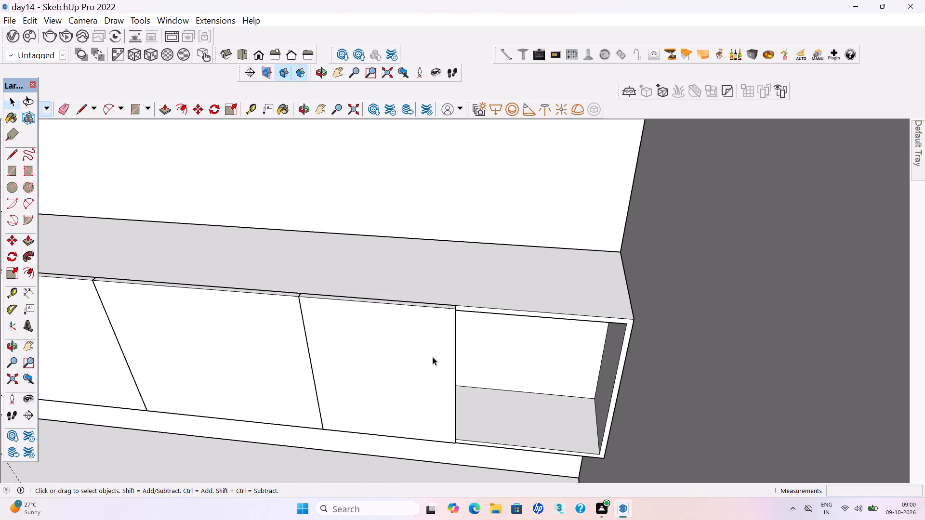
middle_click_drag(398, 337, 397, 358)
scroll(419, 314, "up", 4)
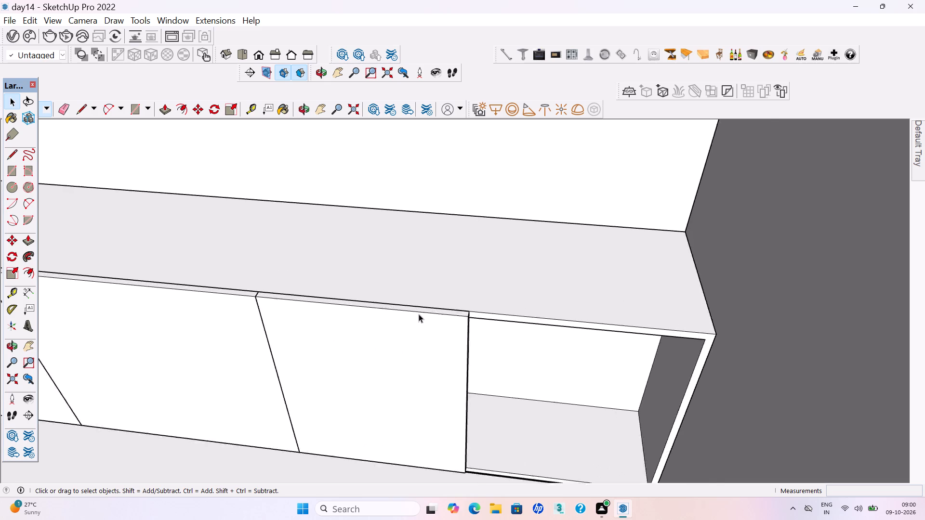
scroll(419, 314, "up", 1)
triple_click(416, 331)
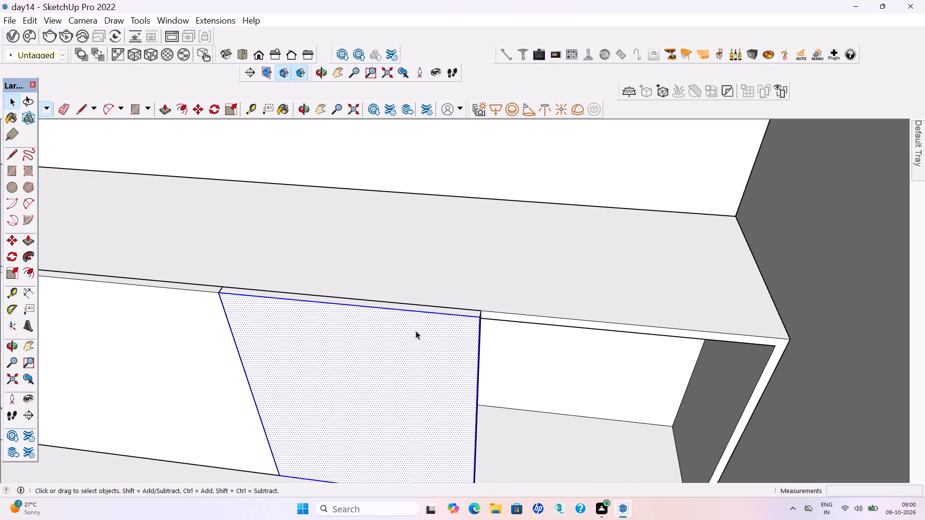
right_click(416, 331)
left_click(449, 179)
scroll(348, 325, "down", 3)
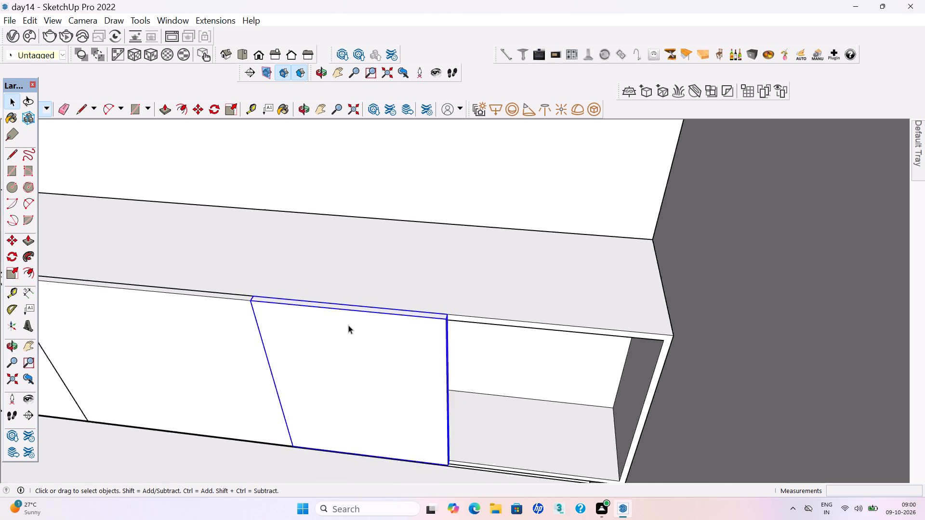
scroll(348, 325, "down", 7)
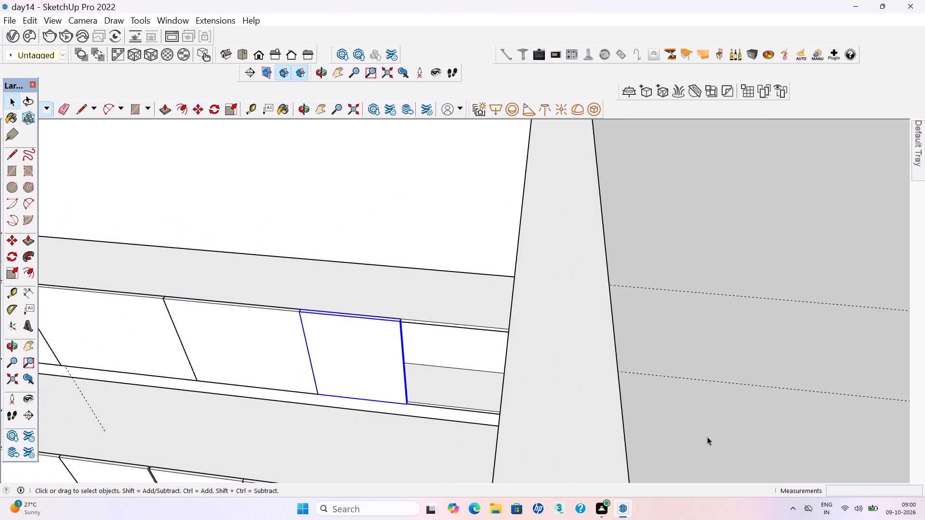
left_click(707, 437)
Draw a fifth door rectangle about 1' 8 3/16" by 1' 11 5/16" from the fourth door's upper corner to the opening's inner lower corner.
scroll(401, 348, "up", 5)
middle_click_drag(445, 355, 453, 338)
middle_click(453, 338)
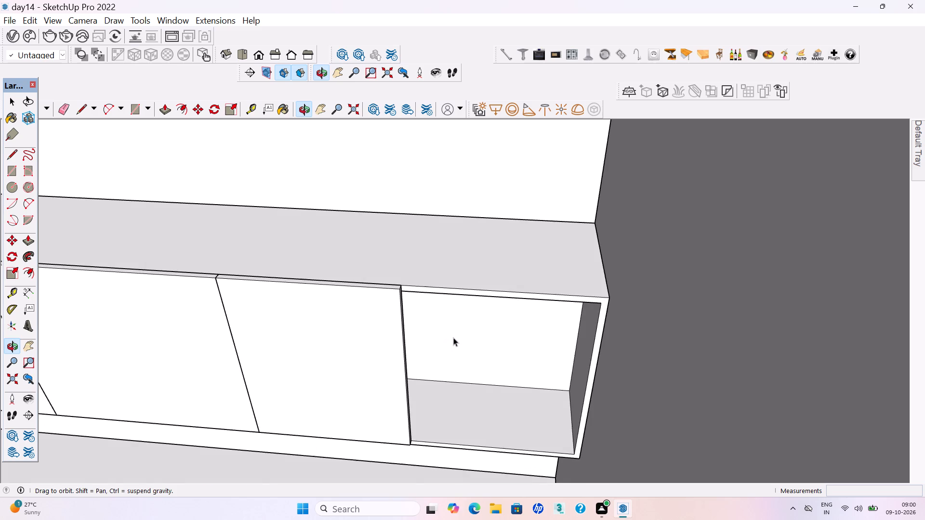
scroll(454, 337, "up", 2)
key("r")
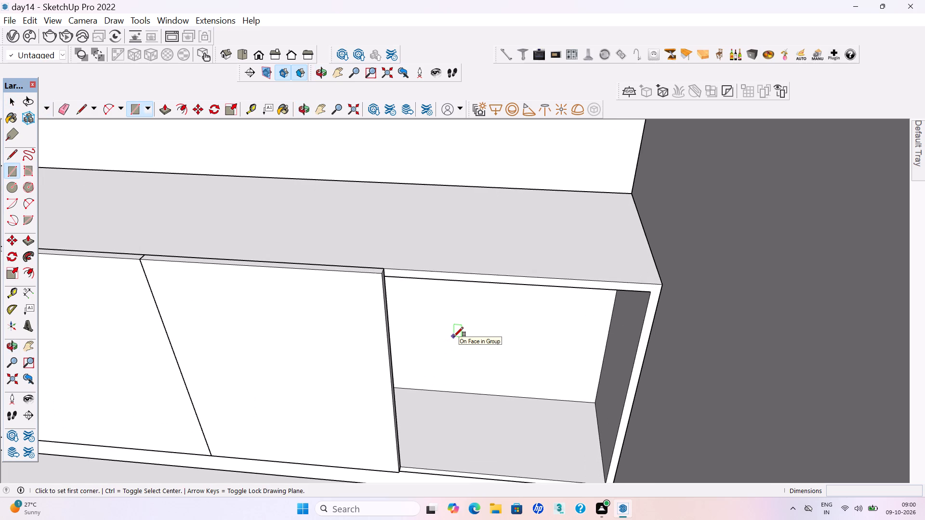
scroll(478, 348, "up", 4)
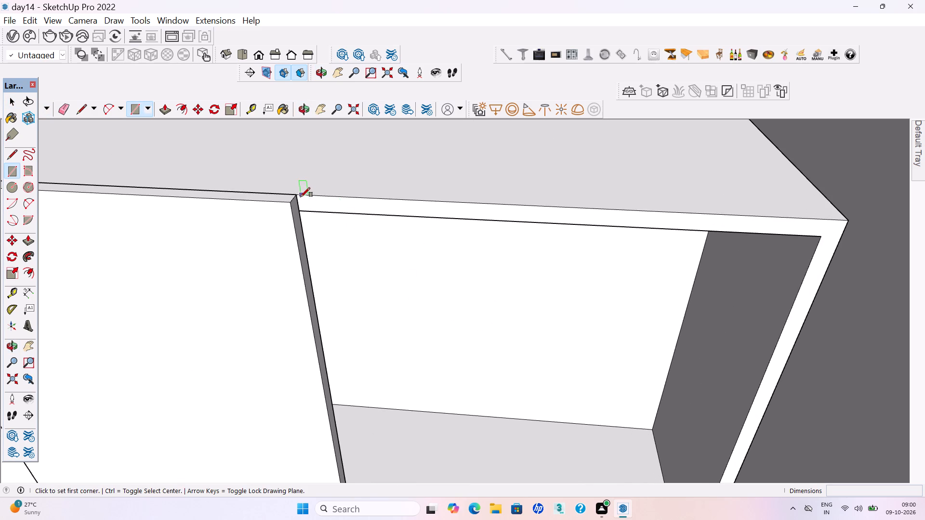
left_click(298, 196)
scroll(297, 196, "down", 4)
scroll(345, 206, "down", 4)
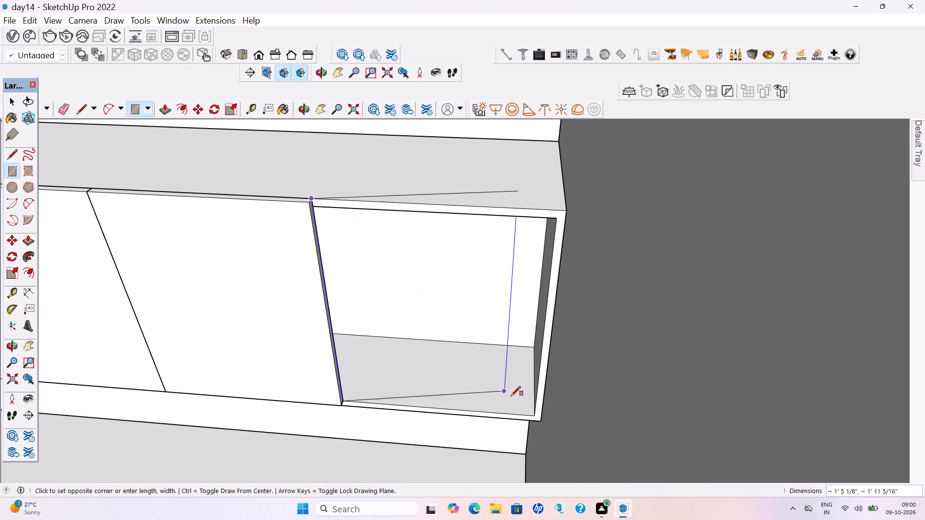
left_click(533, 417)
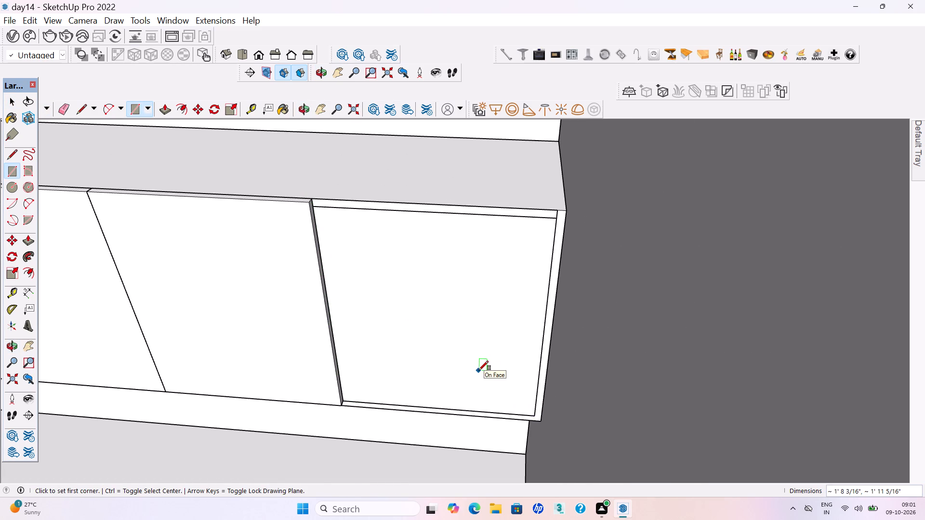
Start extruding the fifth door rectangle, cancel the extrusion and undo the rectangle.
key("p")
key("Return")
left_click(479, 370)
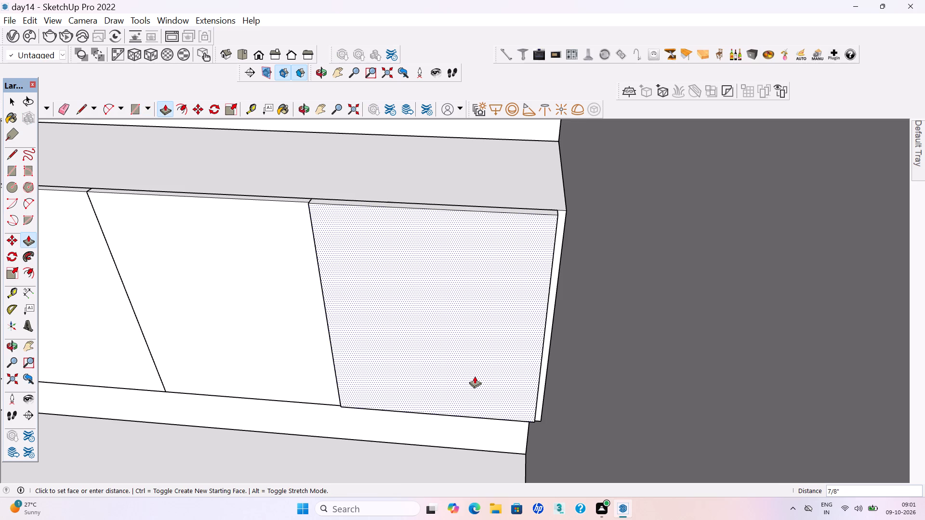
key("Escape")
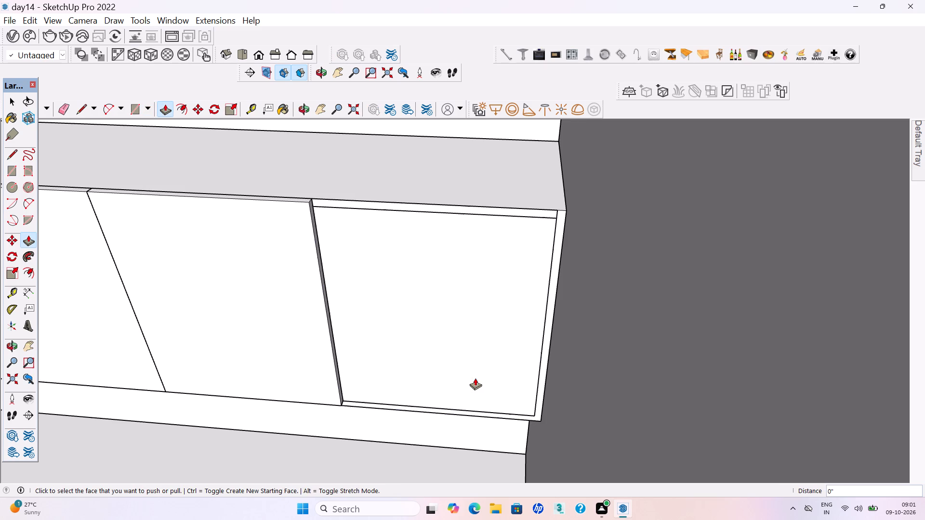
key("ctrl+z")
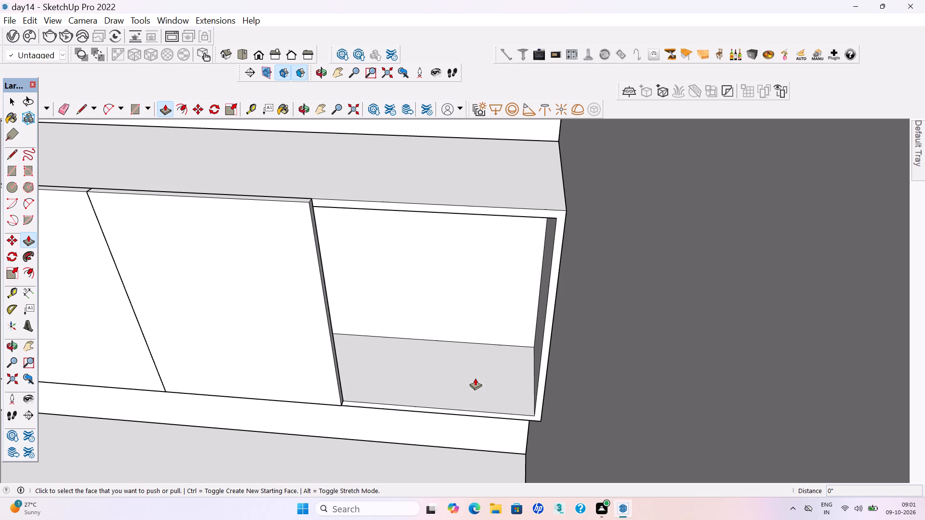
Draw the fifth door rectangle about 1' 8 7/8" by 2' from the upper cabinet's outer lower corner to the fourth door's upper corner.
key("r")
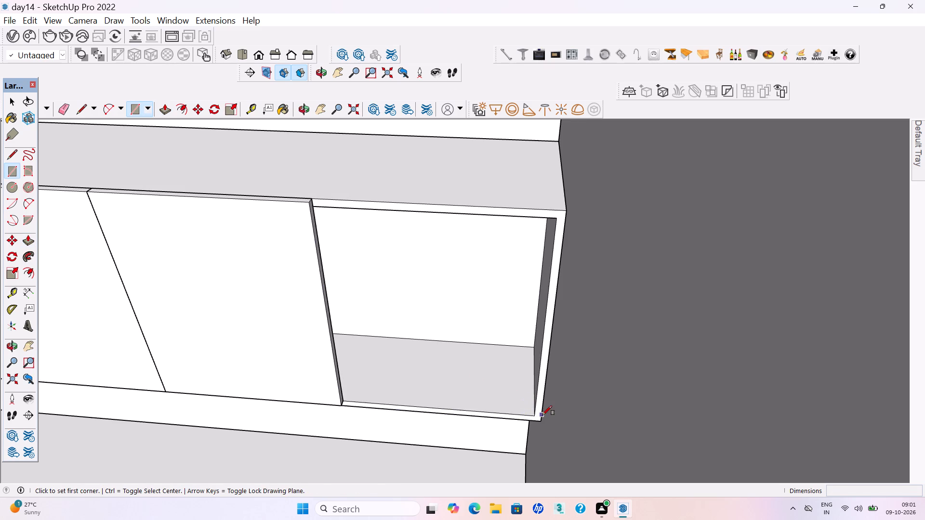
left_click(540, 417)
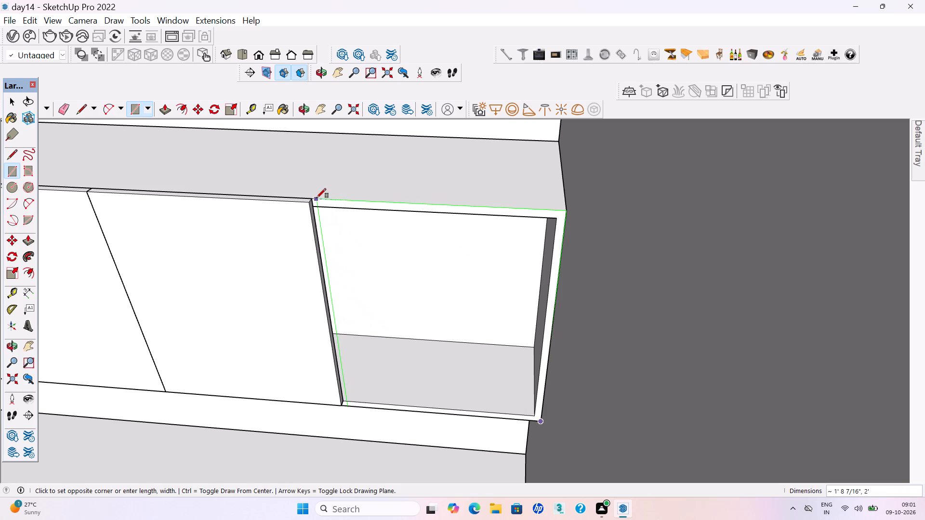
left_click(314, 199)
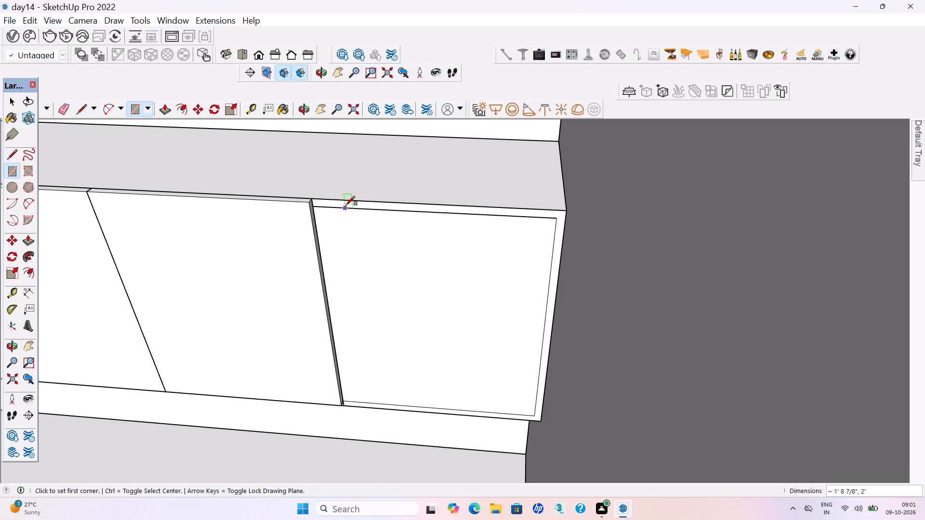
Extrude the fifth door rectangle outward about 11/16", flush with the fourth door's face.
key("p")
key("Return")
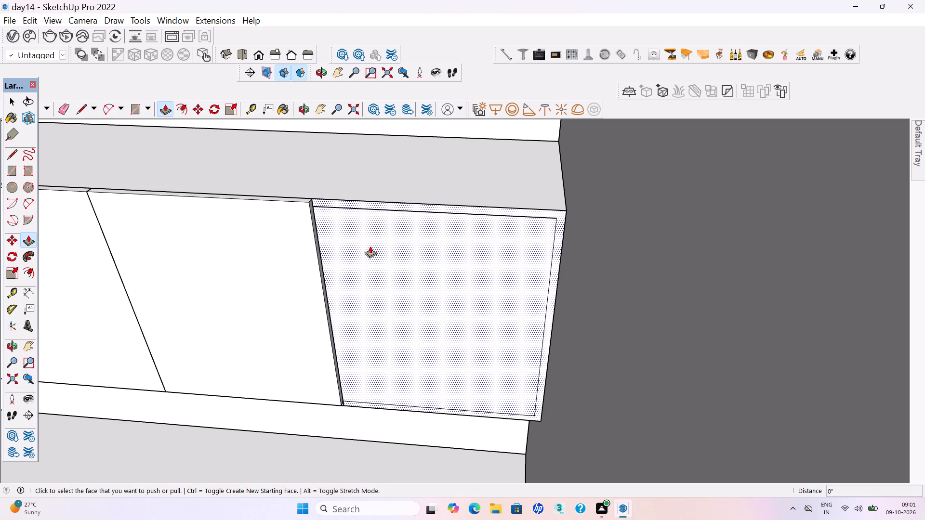
left_click(394, 258)
left_click(272, 208)
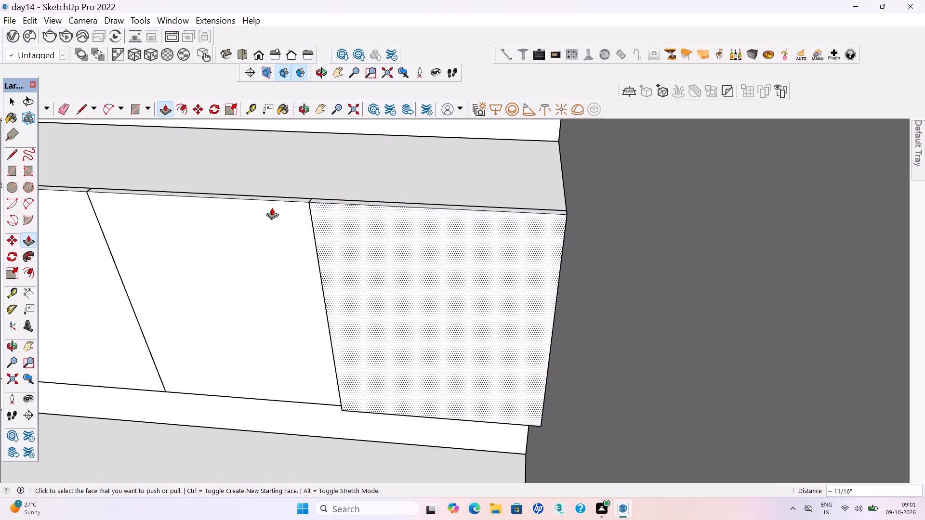
Make the fifth upper door panel, with all its connected faces and edges, into a group.
key("space")
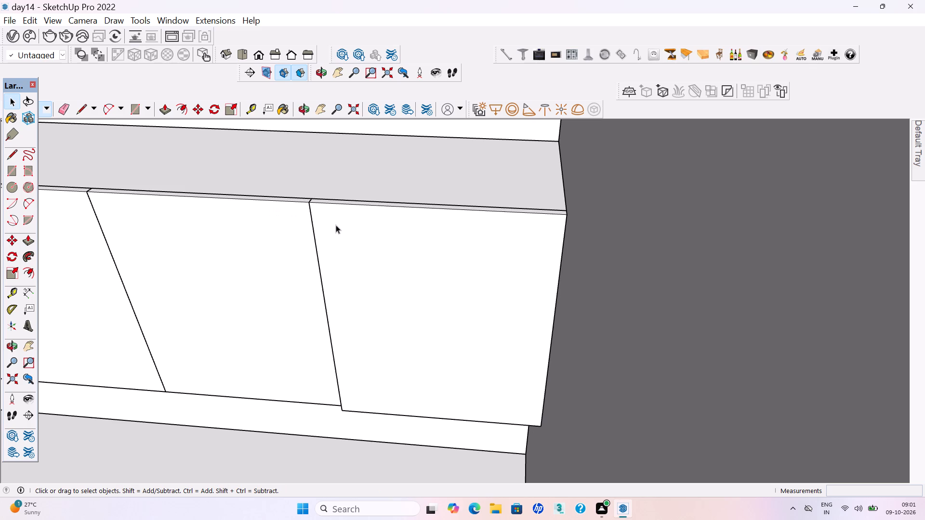
triple_click(336, 225)
right_click(336, 225)
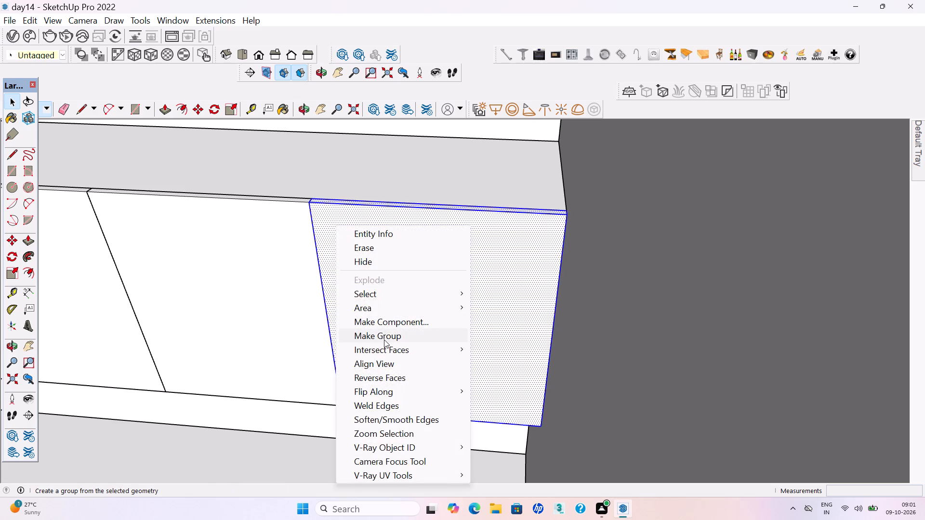
left_click(383, 339)
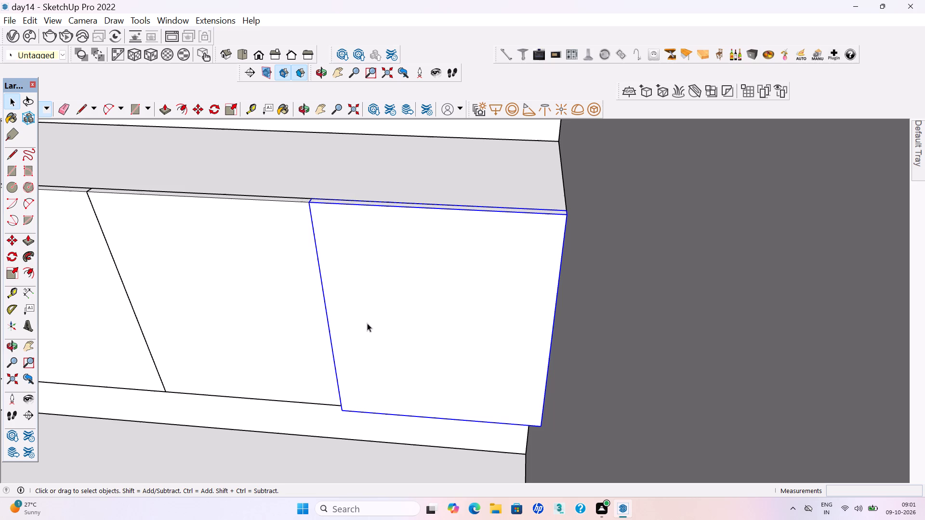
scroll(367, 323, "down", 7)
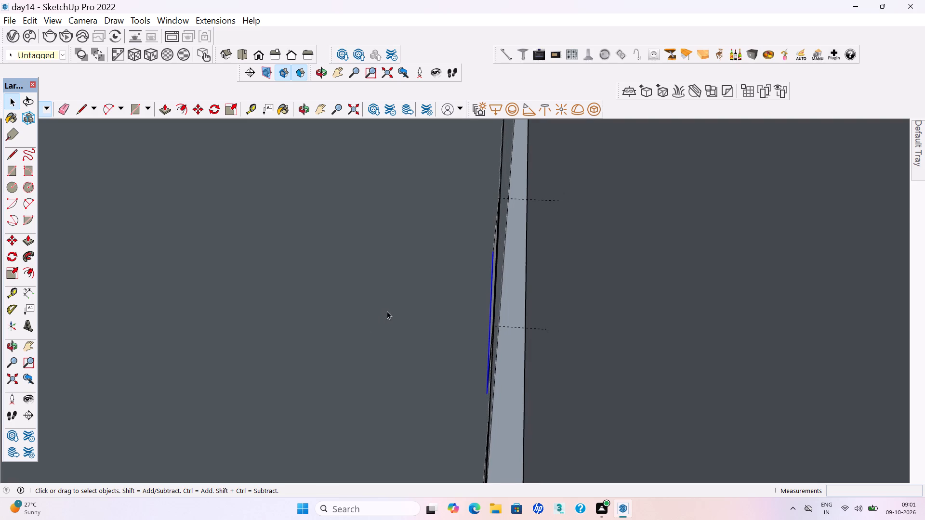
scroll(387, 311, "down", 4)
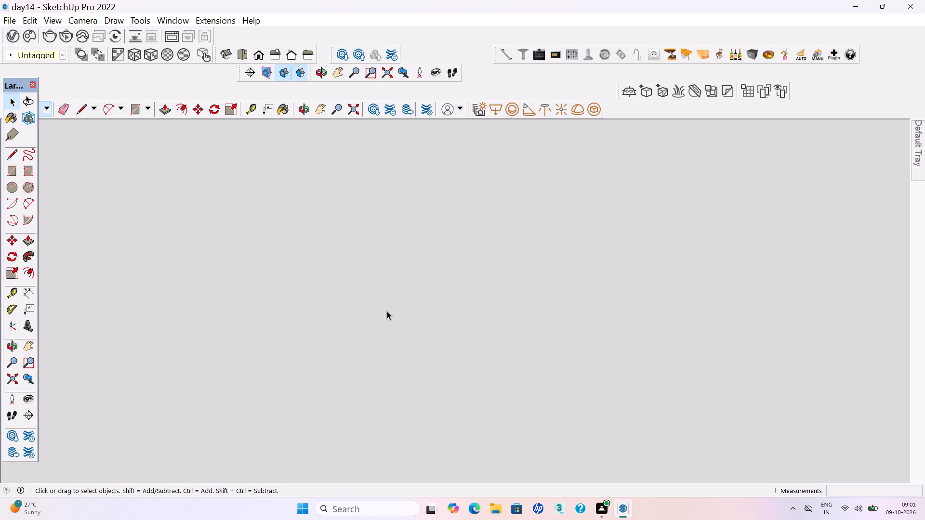
Deselect the fifth upper door and save the model.
scroll(387, 311, "down", 6)
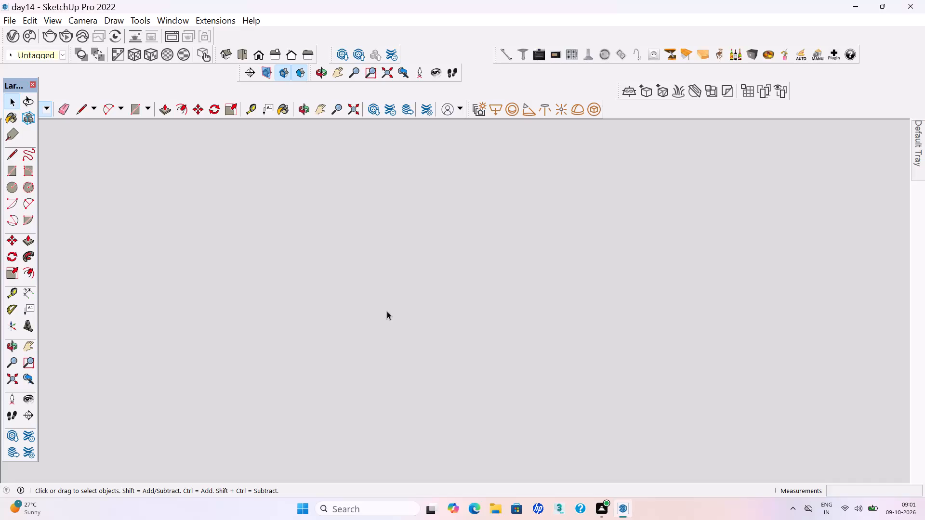
scroll(387, 311, "down", 16)
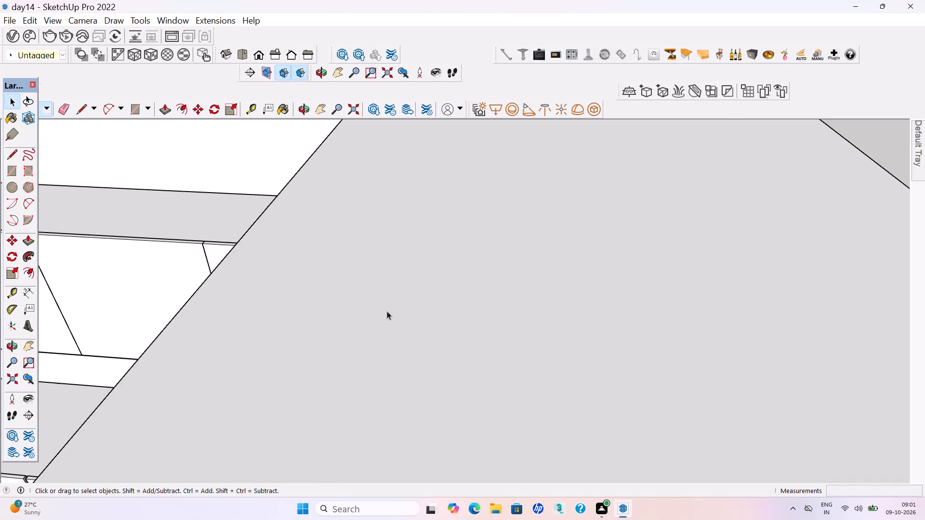
scroll(387, 311, "down", 7)
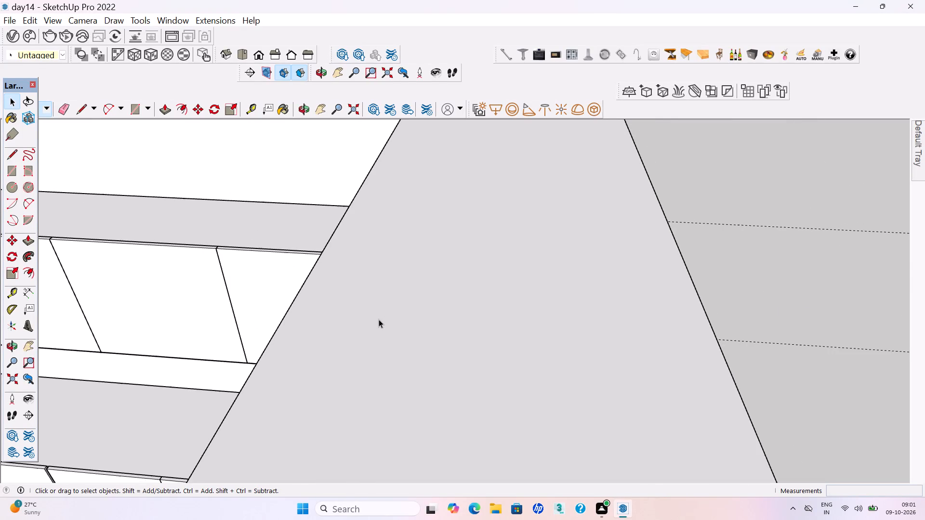
scroll(378, 319, "down", 17)
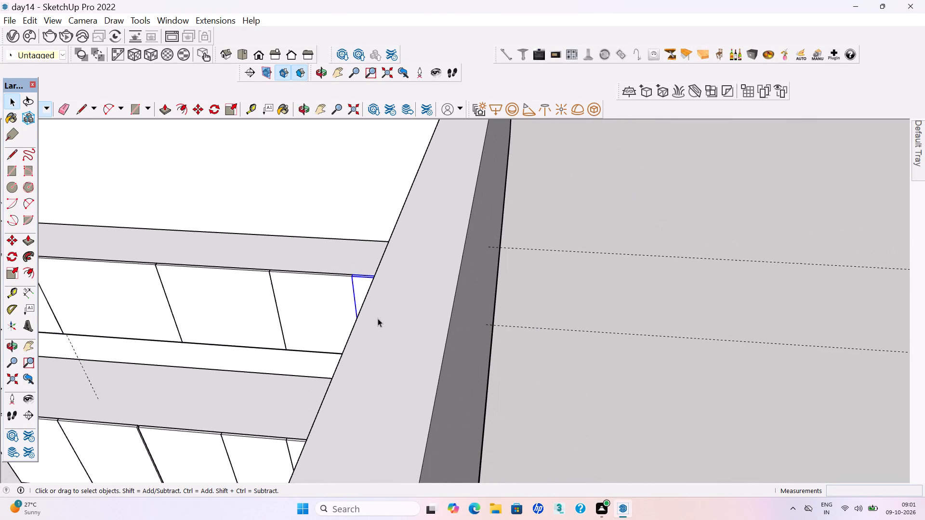
scroll(378, 318, "down", 8)
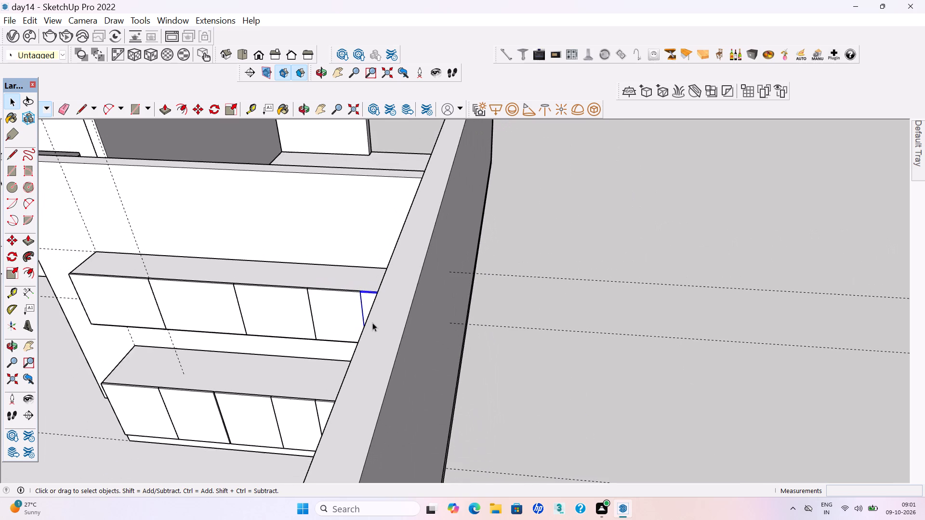
scroll(371, 324, "down", 7)
scroll(330, 325, "down", 1)
middle_click_drag(316, 325, 333, 318)
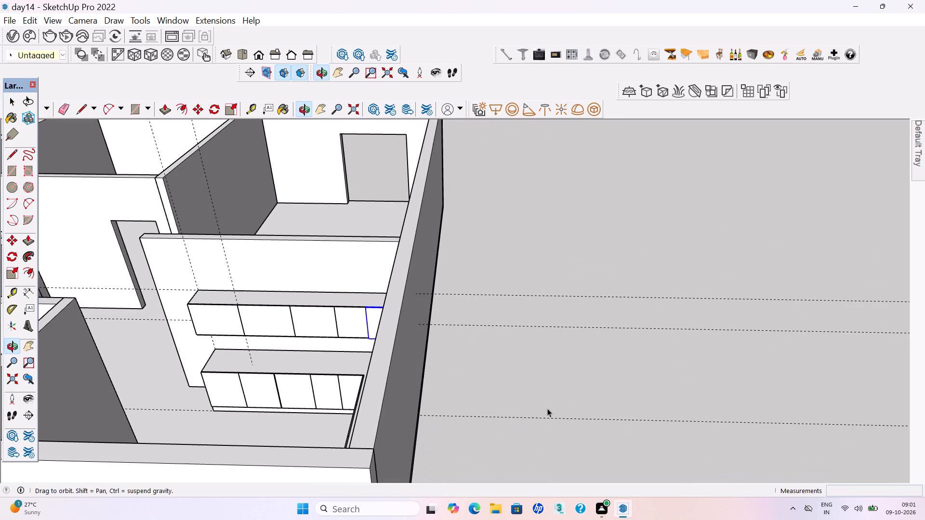
left_click(550, 403)
key("ctrl+s")
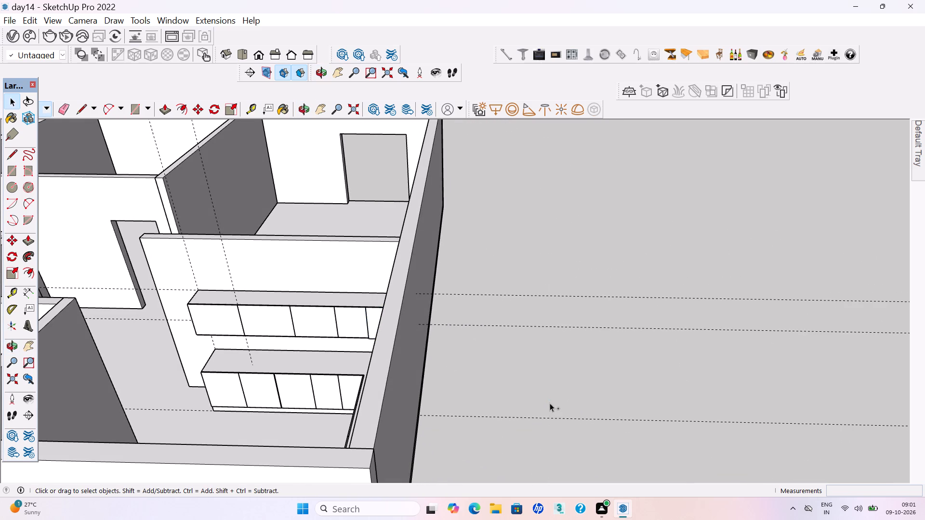
key("ctrl+s")
Delete the two vertical guides crossing the cabinet wall.
scroll(549, 403, "down", 8)
middle_click_drag(529, 383, 556, 350)
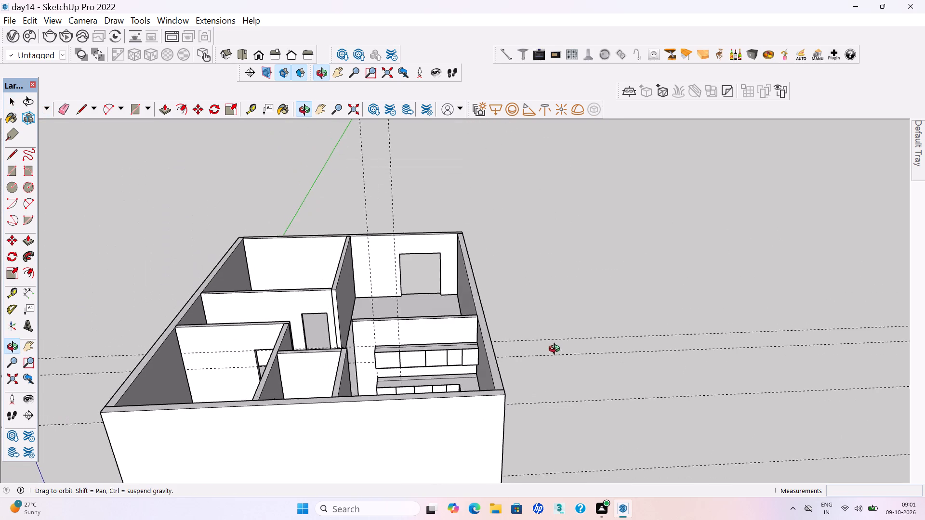
middle_click_drag(556, 350, 557, 350)
left_click_drag(448, 176, 324, 137)
key("Delete")
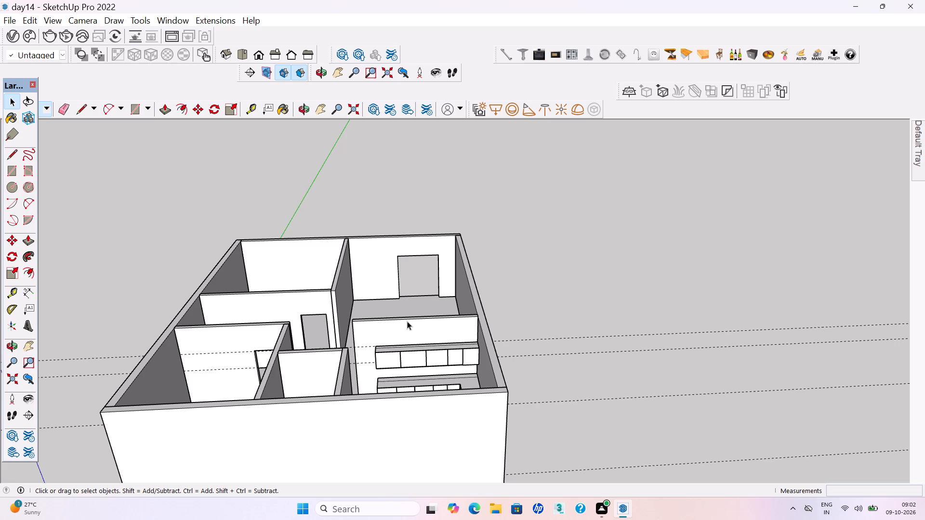
Delete the grouped fifth door panel at the outer-wall end of the upper cabinet.
scroll(407, 321, "up", 5)
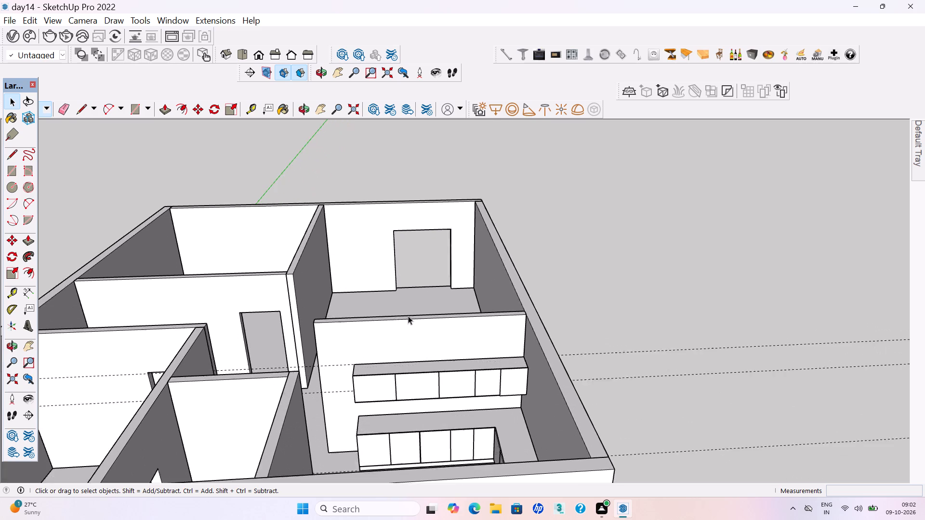
scroll(408, 316, "up", 1)
scroll(440, 386, "up", 3)
scroll(577, 398, "up", 4)
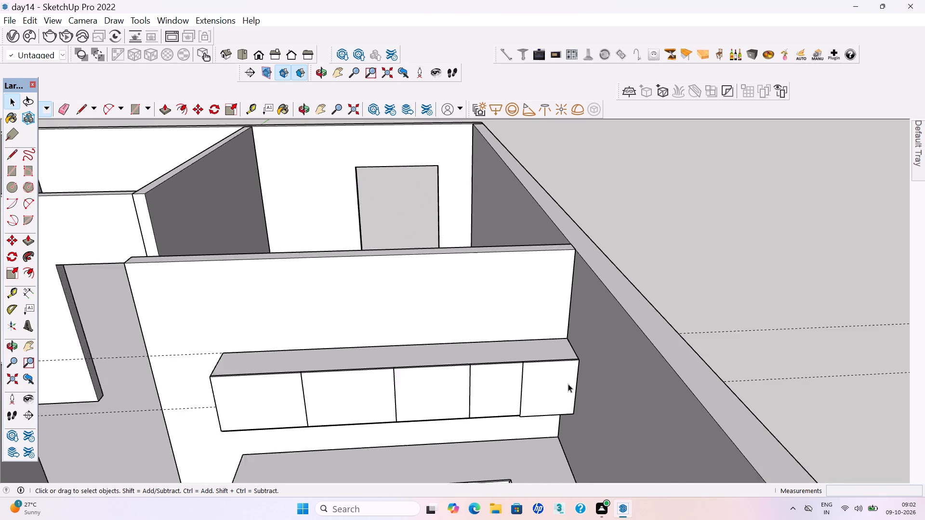
scroll(568, 384, "up", 6)
scroll(534, 365, "up", 2)
middle_click_drag(509, 363, 482, 420)
scroll(482, 420, "up", 5)
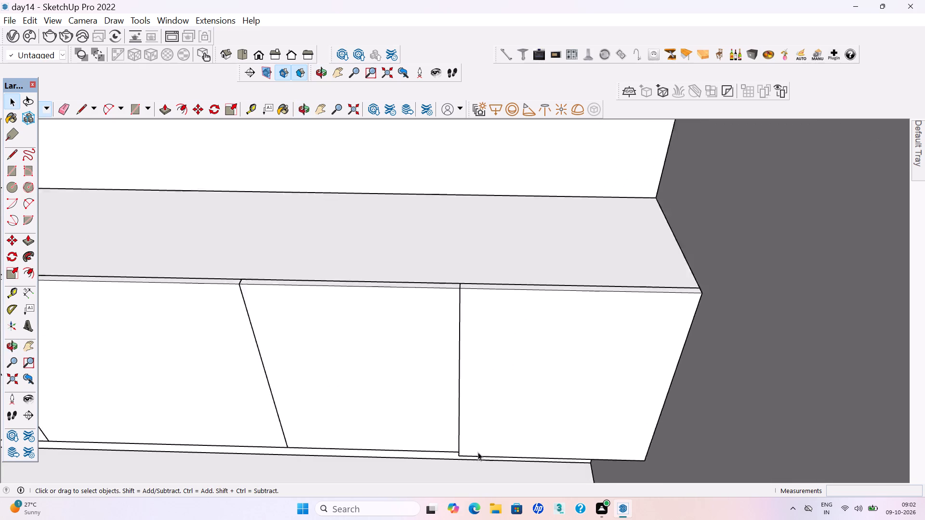
scroll(478, 452, "up", 4)
middle_click_drag(471, 455, 427, 430)
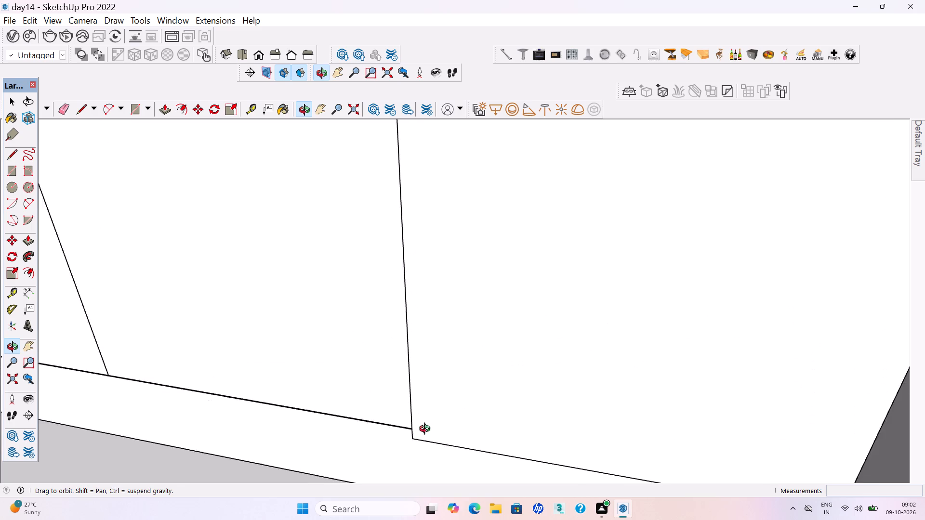
middle_click_drag(427, 430, 435, 445)
scroll(432, 361, "down", 9)
left_click(514, 319)
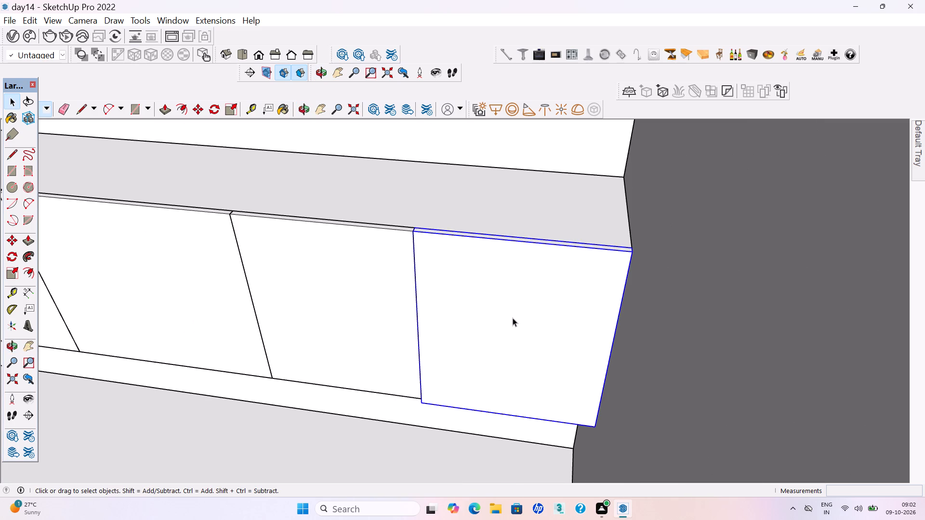
key("Delete")
Draw a new fifth door rectangle about 1' 8 3/16" by 1' 11 5/16" from the fourth door's upper corner to the opening's inner lower corner.
key("r")
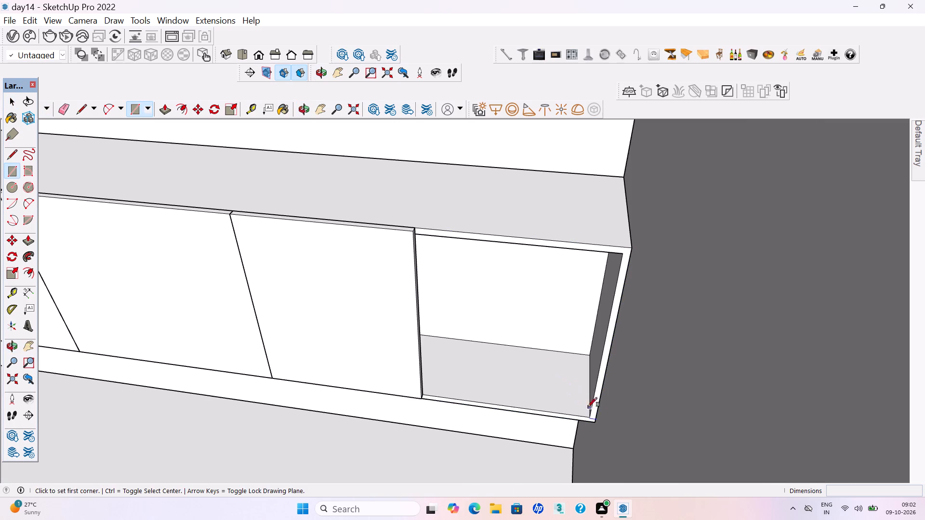
left_click_drag(417, 228, 422, 236)
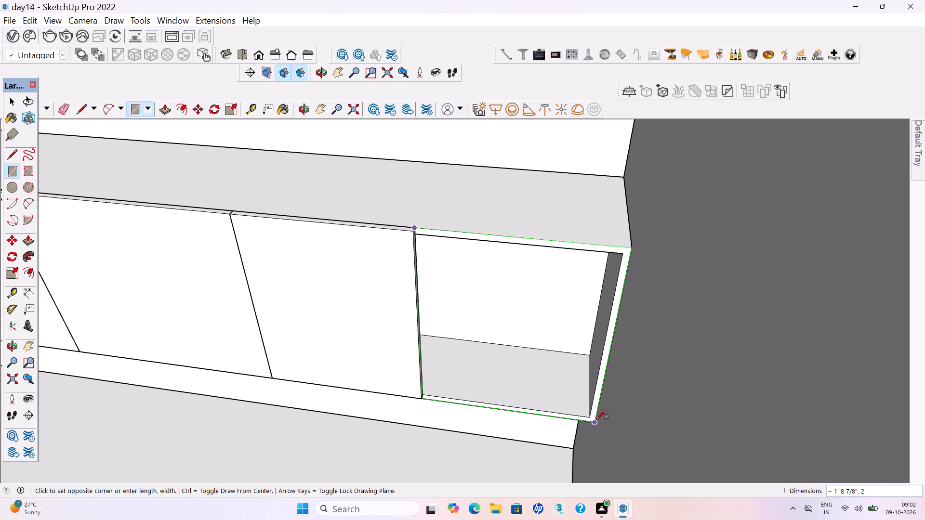
left_click(592, 416)
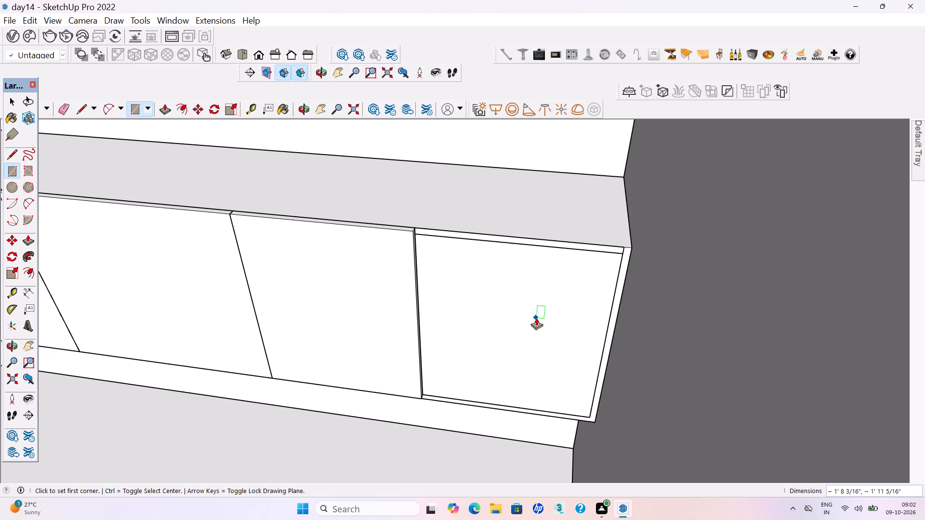
Extrude the new fifth door rectangle outward about 11/16", flush with the fourth door's face.
key("p")
left_click(479, 264)
left_click(361, 222)
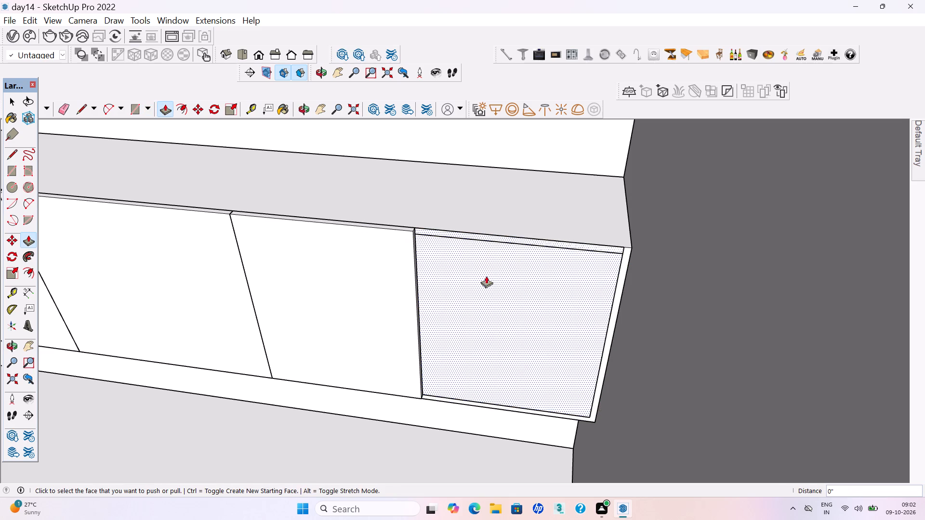
left_click(452, 260)
left_click(402, 242)
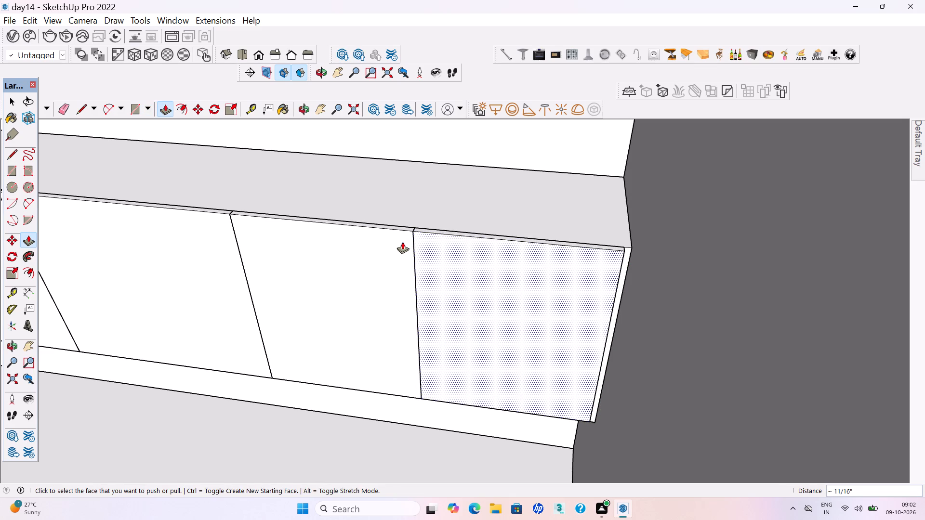
Make the new fifth upper door panel, with all its connected faces and edges, into a group.
key("space")
double_click(529, 277)
left_click(529, 277)
right_click(526, 273)
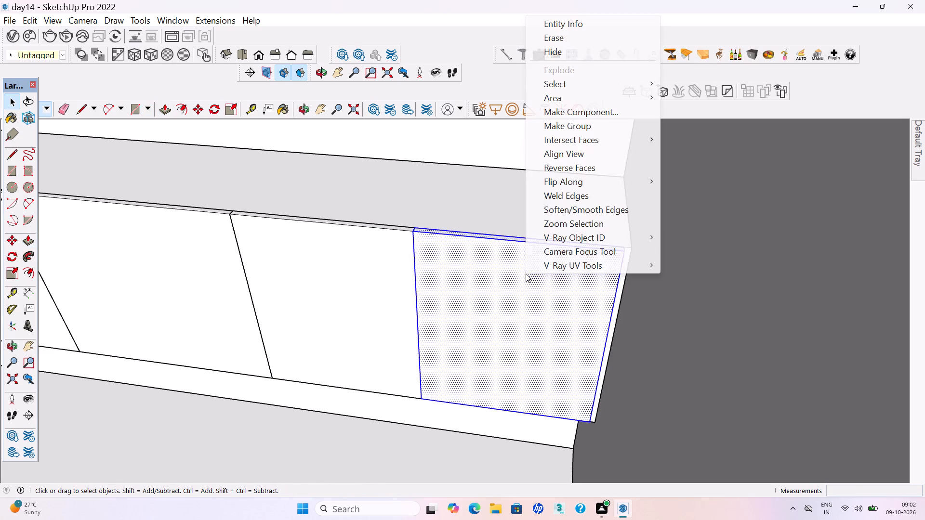
left_click(556, 125)
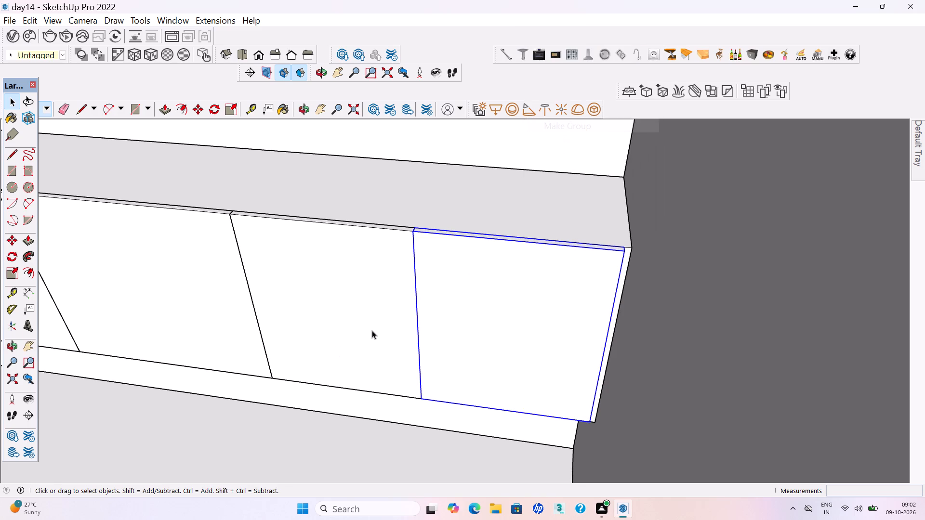
Deselect the new door group and save the model.
scroll(374, 334, "down", 5)
scroll(424, 334, "down", 11)
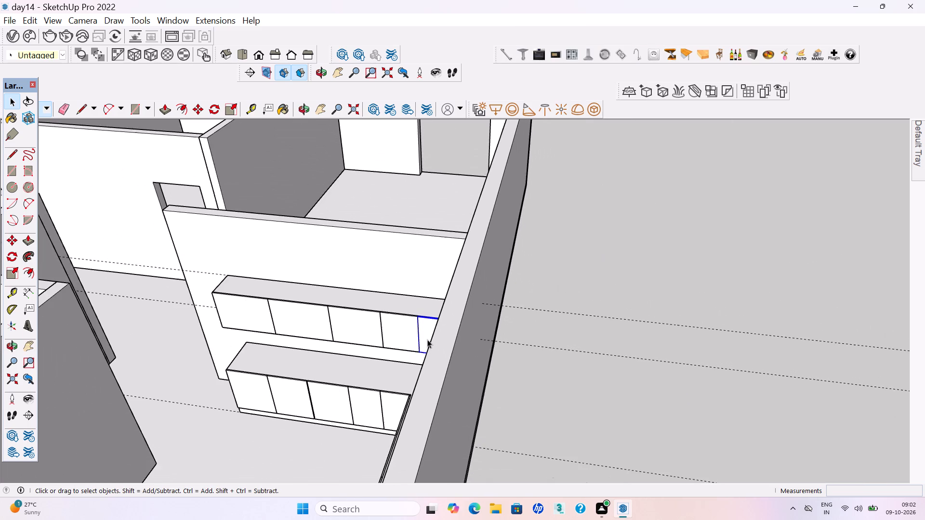
scroll(427, 339, "down", 14)
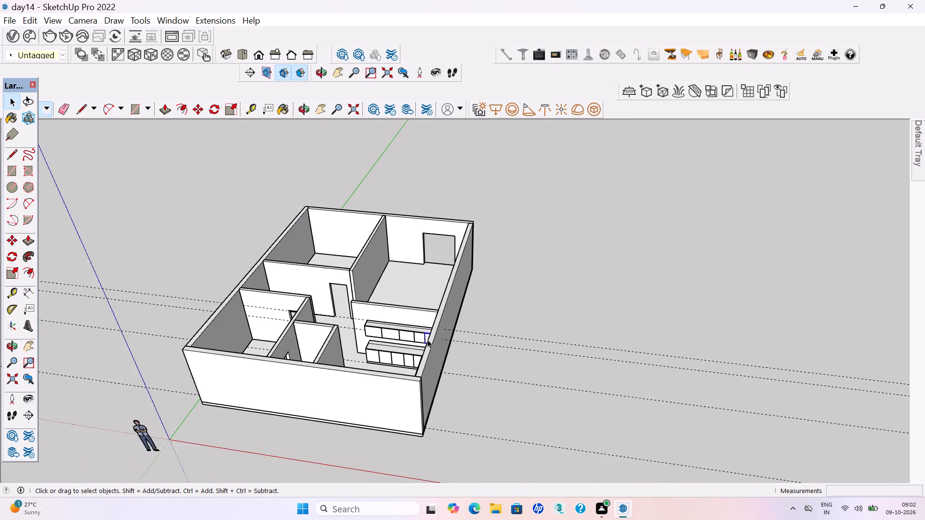
scroll(427, 339, "down", 4)
middle_click_drag(356, 340, 390, 361)
left_click(496, 390)
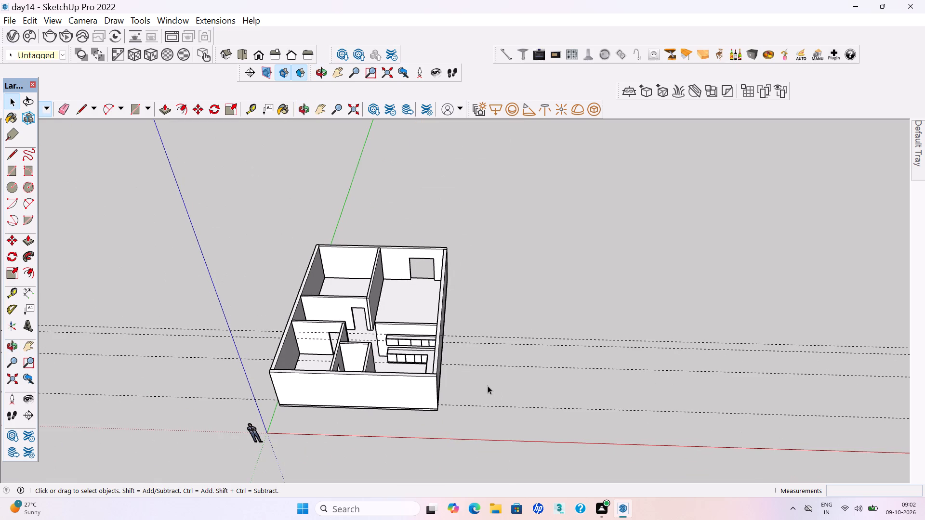
key("ctrl+s")
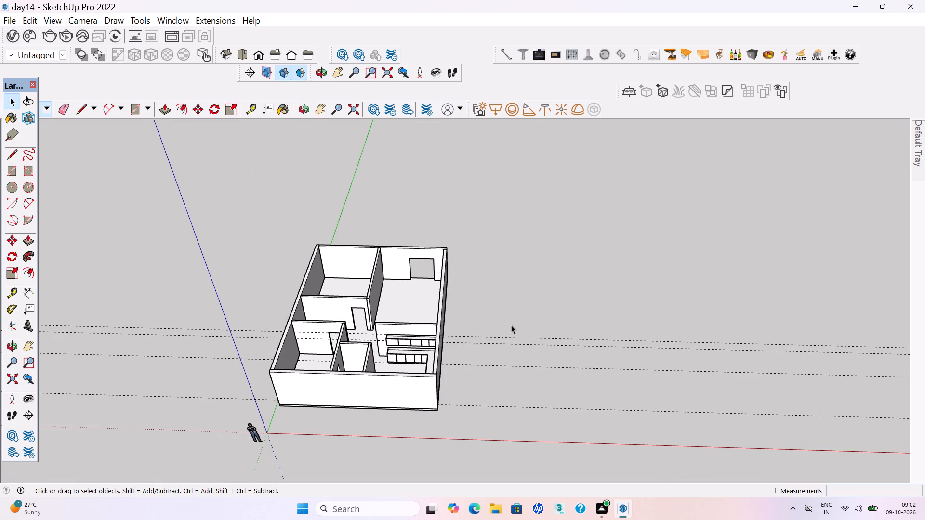
Delete the two horizontal guides running along the upper cabinet.
scroll(456, 354, "down", 2)
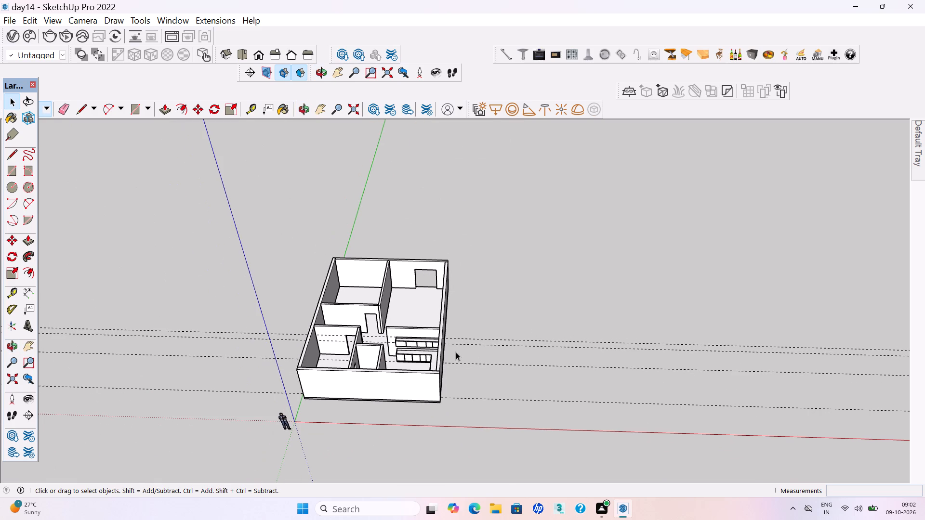
scroll(426, 341, "down", 2)
middle_click_drag(423, 341, 453, 311)
scroll(450, 342, "up", 9)
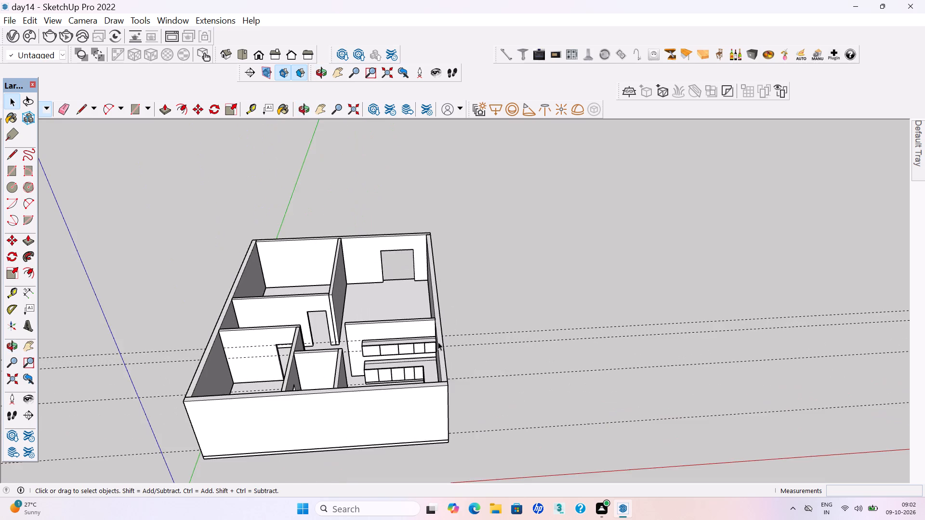
scroll(438, 342, "up", 10)
left_click_drag(527, 375, 512, 309)
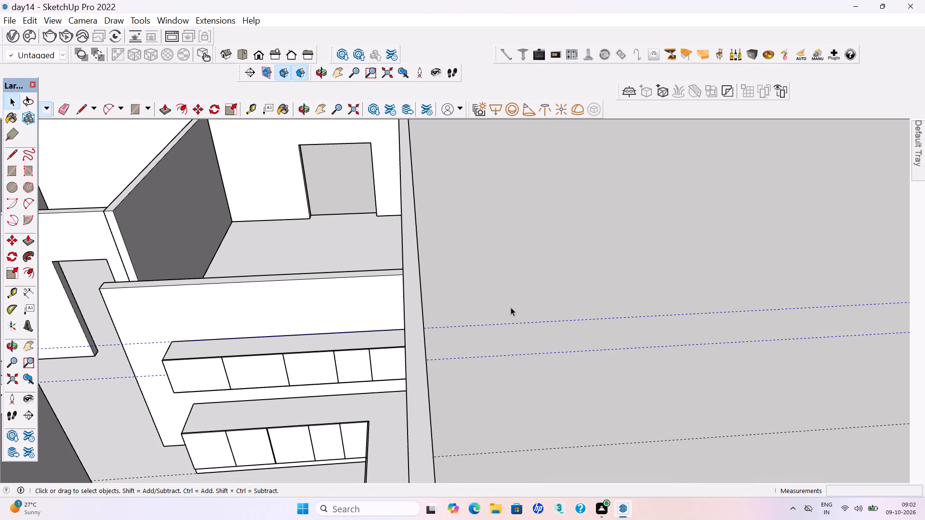
key("Delete")
Place a horizontal guide on the wall 2' above the upper cabinet's back top edge.
scroll(511, 307, "down", 4)
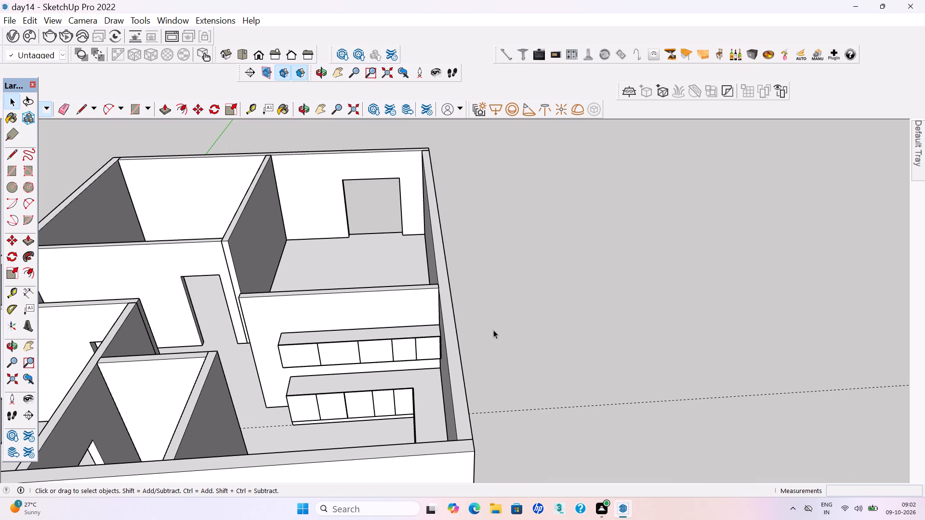
middle_click_drag(393, 359, 509, 351)
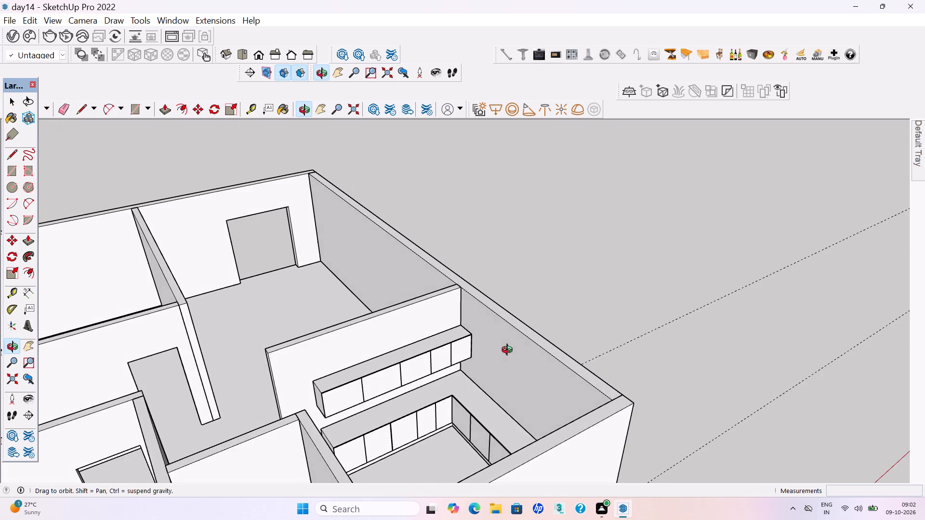
middle_click_drag(509, 351, 482, 354)
middle_click_drag(442, 354, 368, 354)
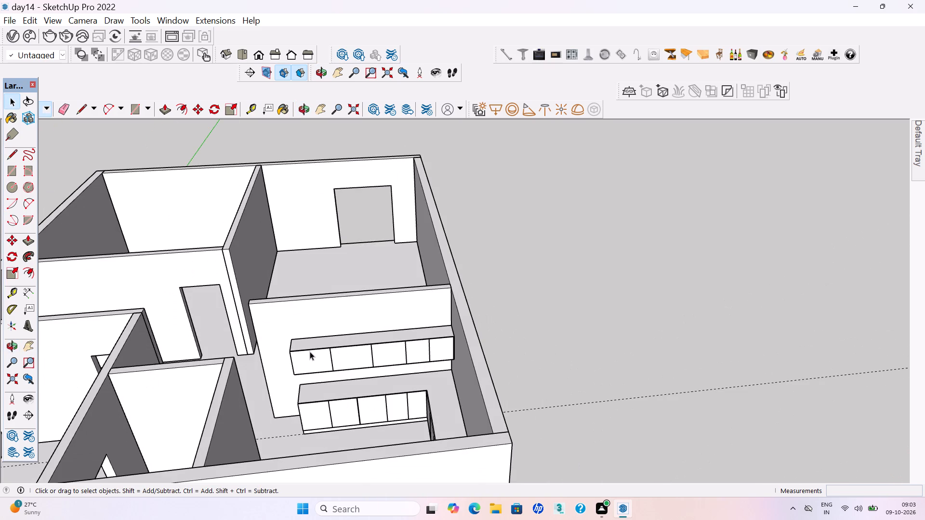
scroll(418, 380, "up", 1)
middle_click_drag(416, 382, 395, 362)
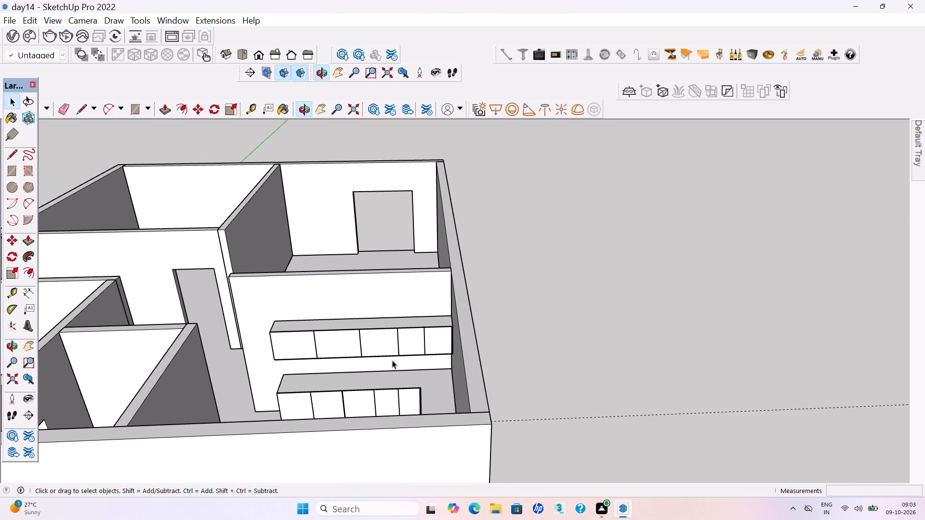
key("h")
left_click_drag(379, 362, 402, 360)
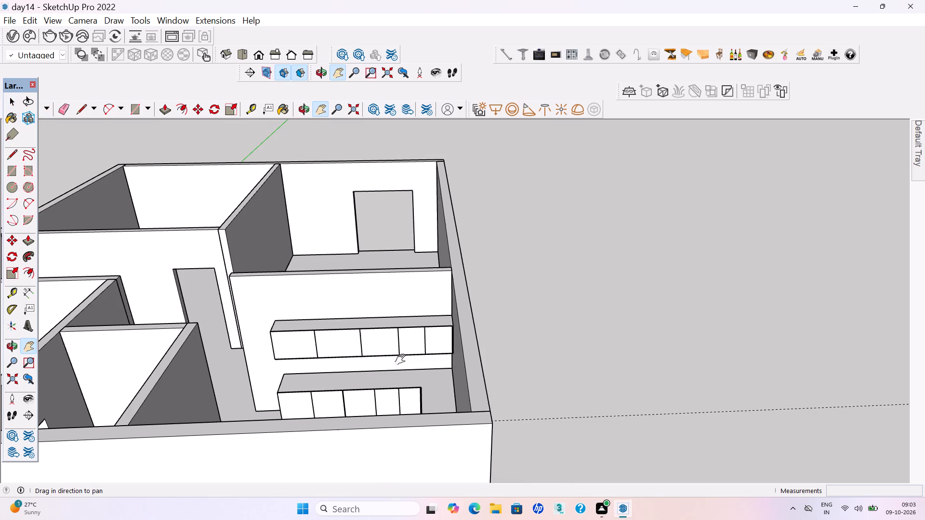
left_click_drag(402, 360, 428, 359)
middle_click_drag(435, 372, 428, 410)
scroll(389, 375, "up", 2)
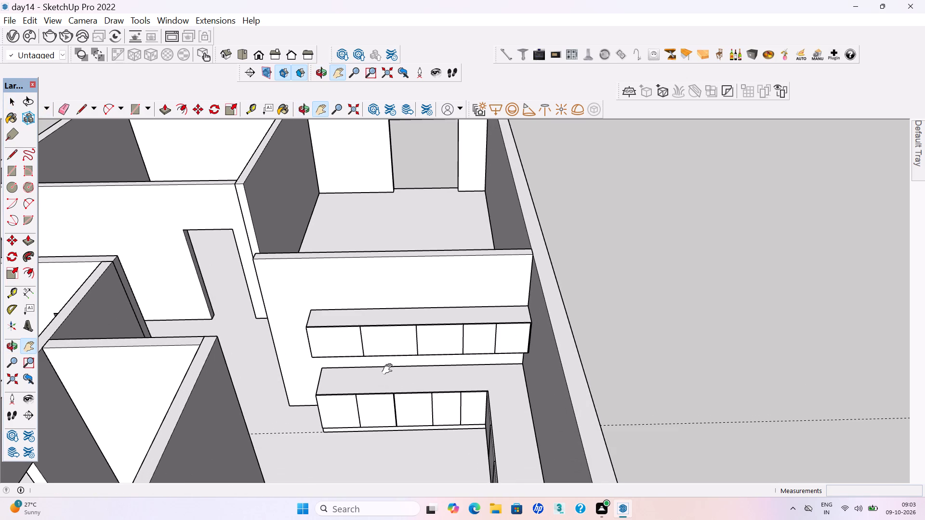
key("t")
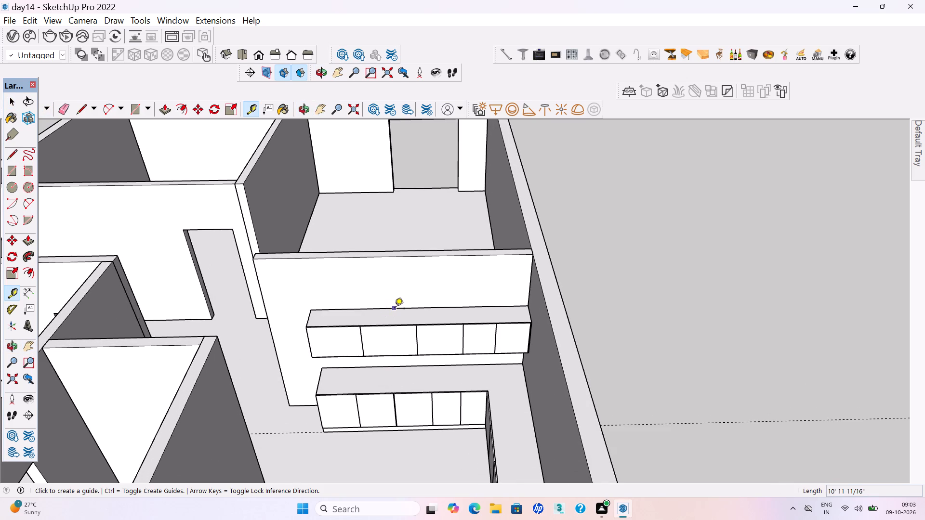
left_click(395, 309)
type("2'")
key("Return")
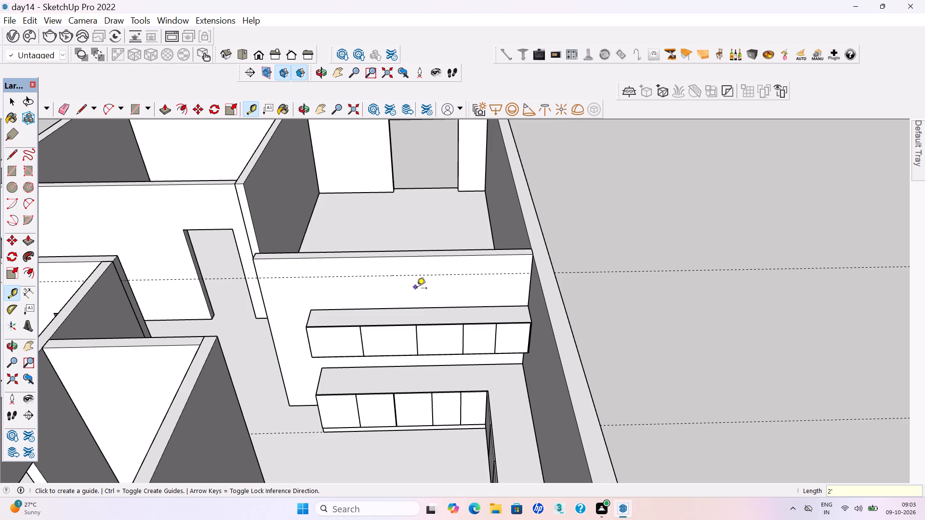
Draw a 10' 11 11/16" by 2' rectangle on the wall between the upper cabinet and the guide, and make it a group.
key("r")
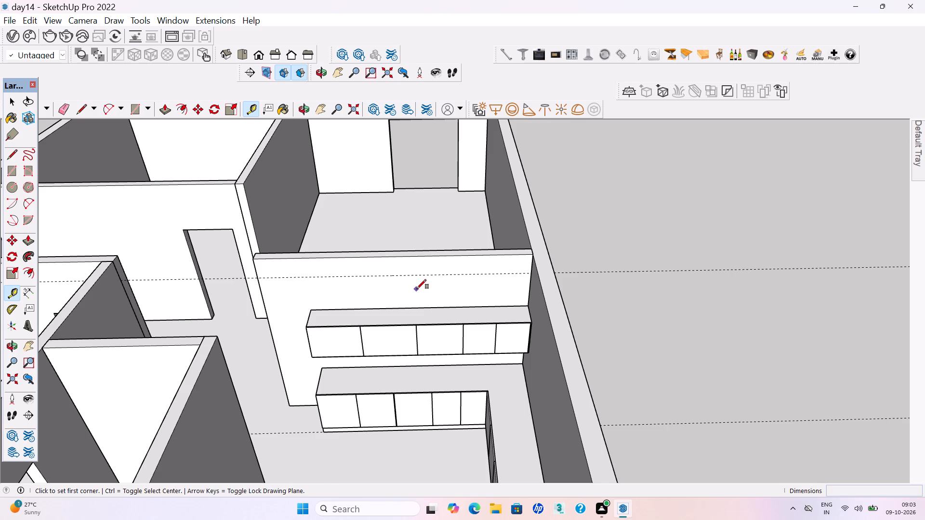
left_click(311, 309)
left_click(528, 274)
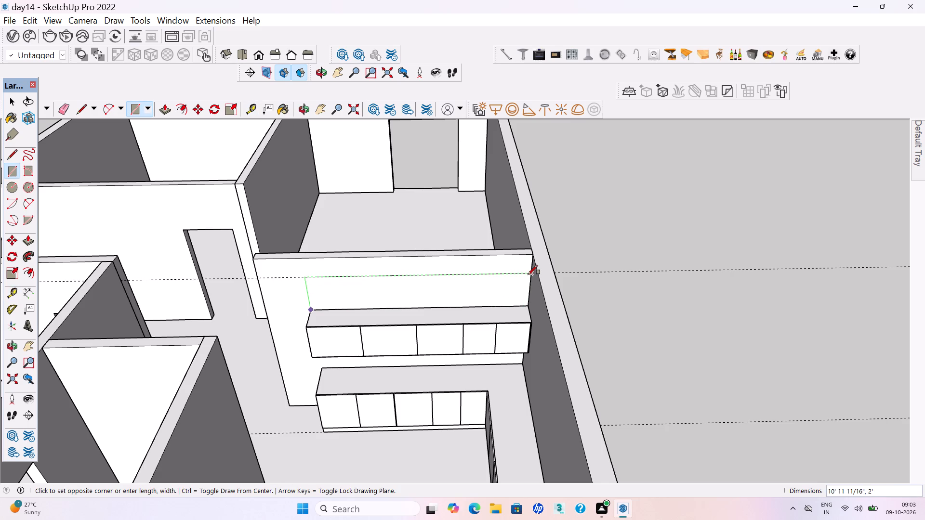
key("space")
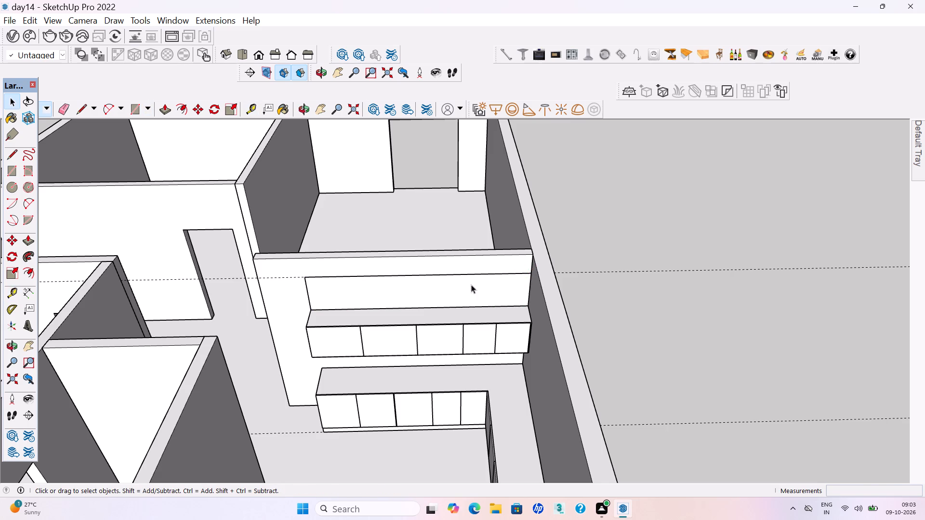
double_click(373, 294)
right_click(373, 293)
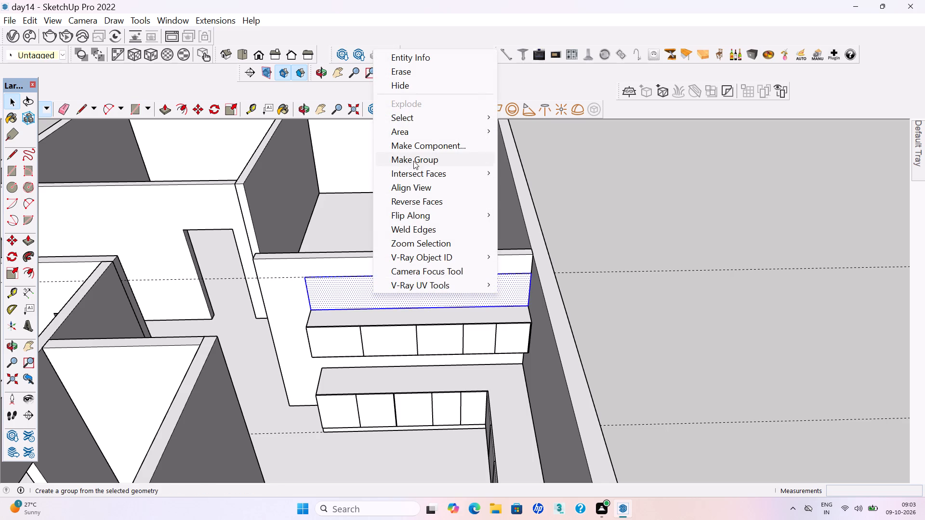
left_click(412, 159)
Inside the new group, extrude the rectangle 2' outward from the wall to form a box above the upper cabinet.
double_click(379, 298)
left_click(370, 295)
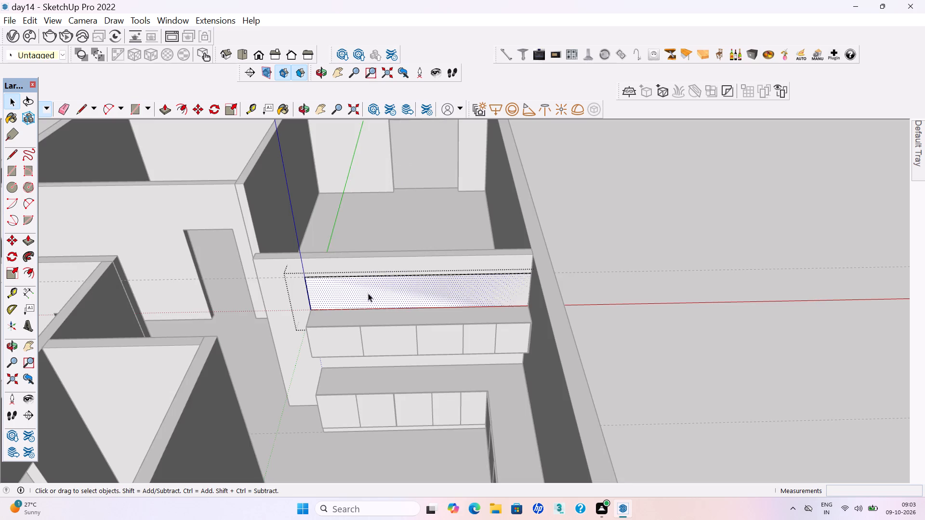
key("p")
key("Return")
left_click(368, 293)
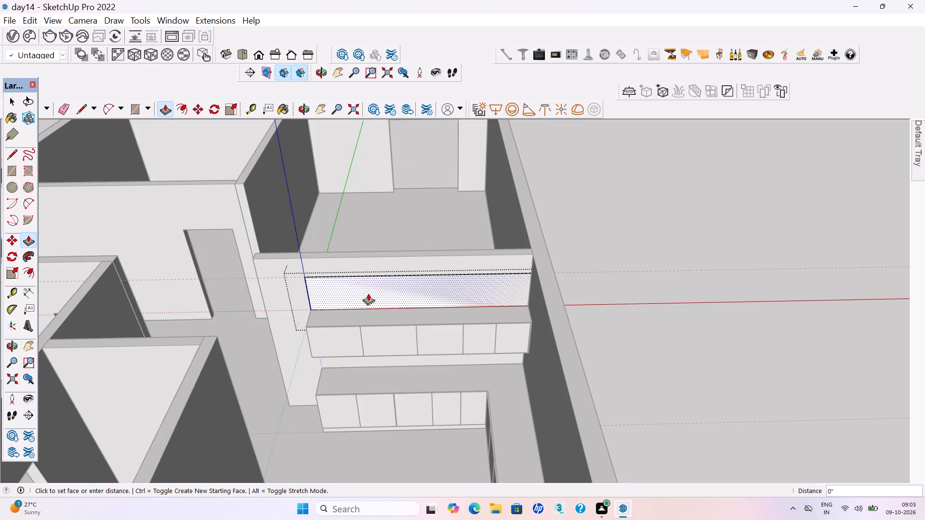
type("2'")
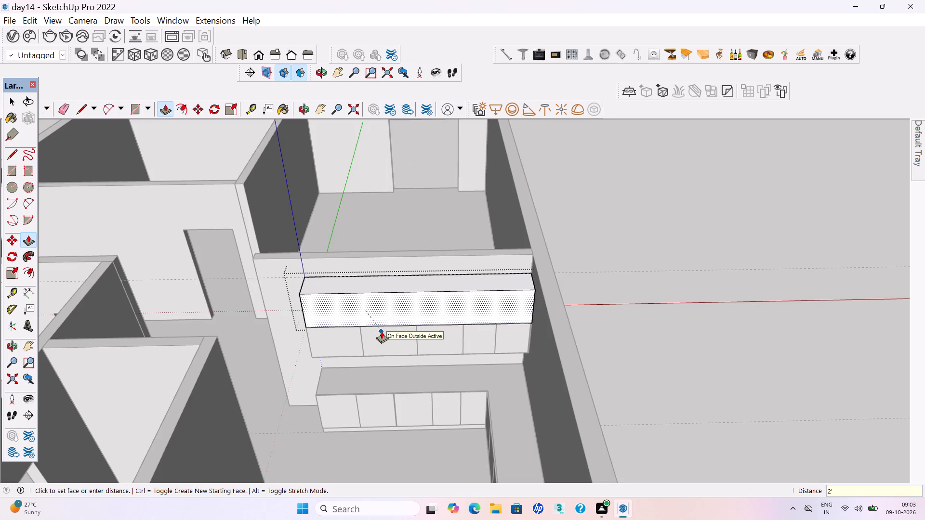
key("Return")
key("space")
Offset the new box's front face outline inward by 18 mm.
type("f")
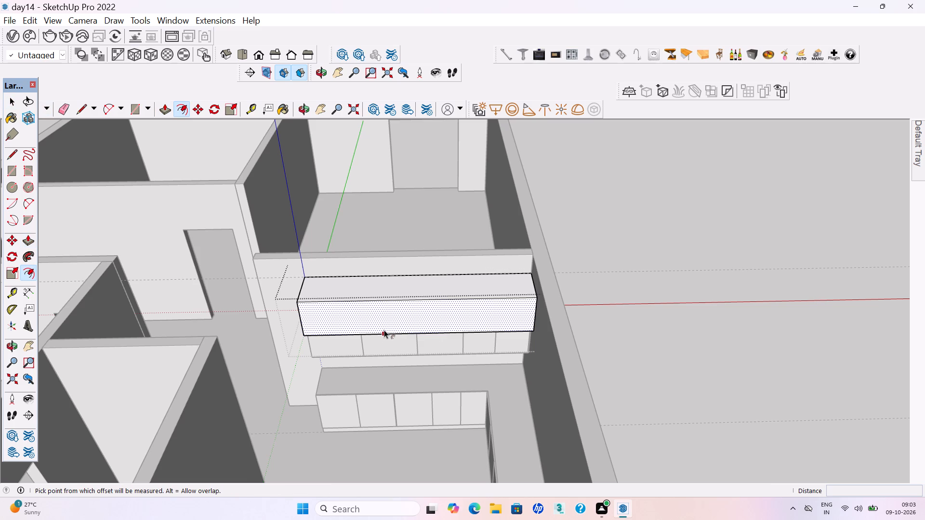
left_click(372, 313)
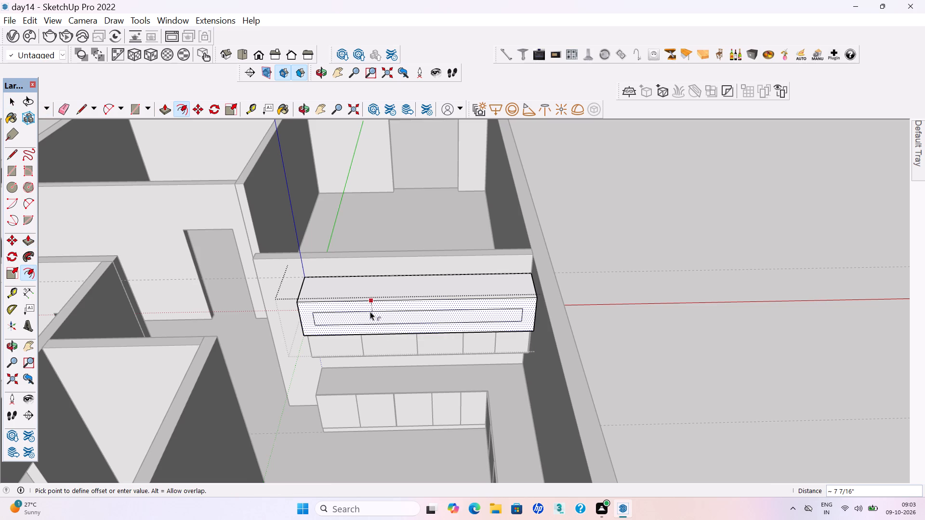
type("18mm")
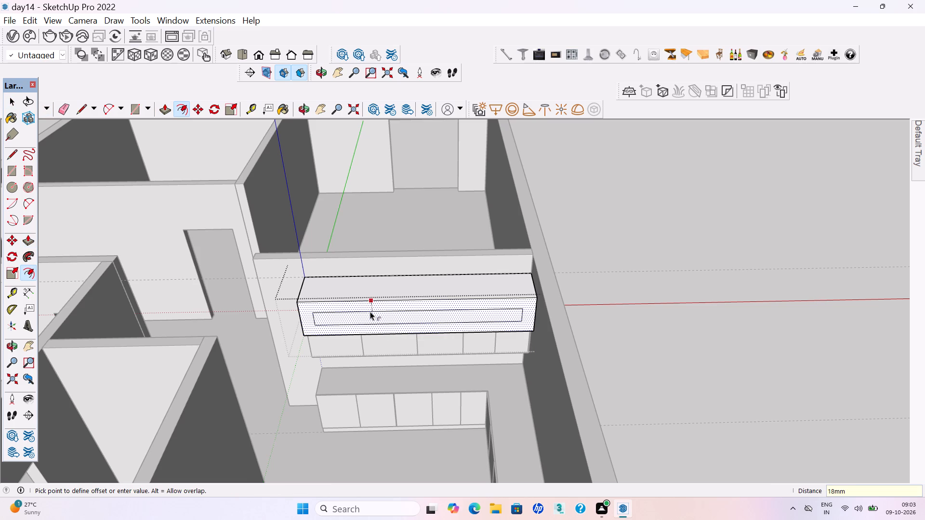
key("Return")
key("space")
Push the inner front face about 1' 4 11/16" into the box to hollow it out, and close the group.
left_click(370, 312)
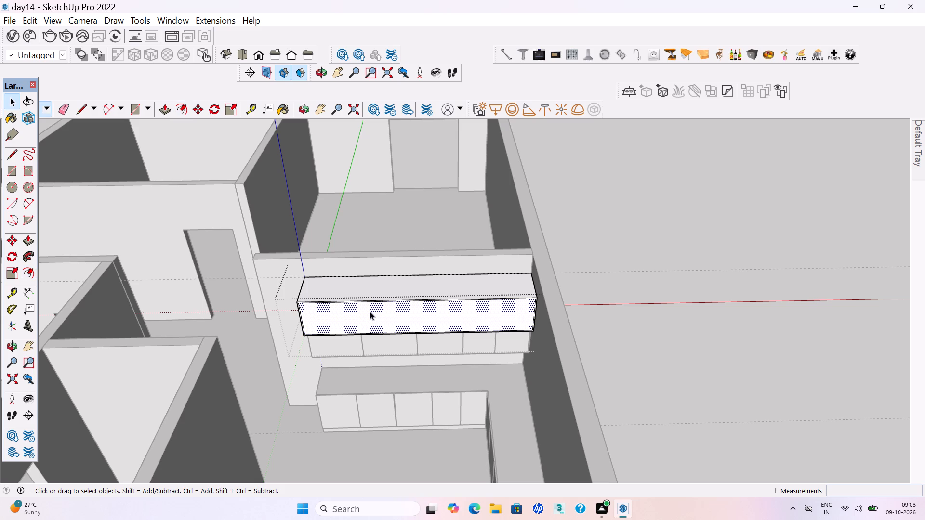
key("p")
key("Return")
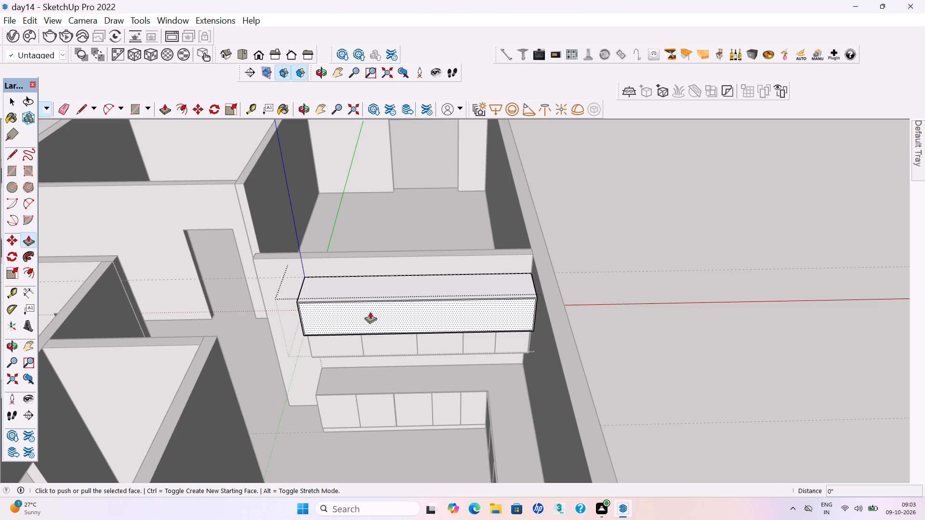
scroll(370, 312, "up", 4)
left_click(376, 336)
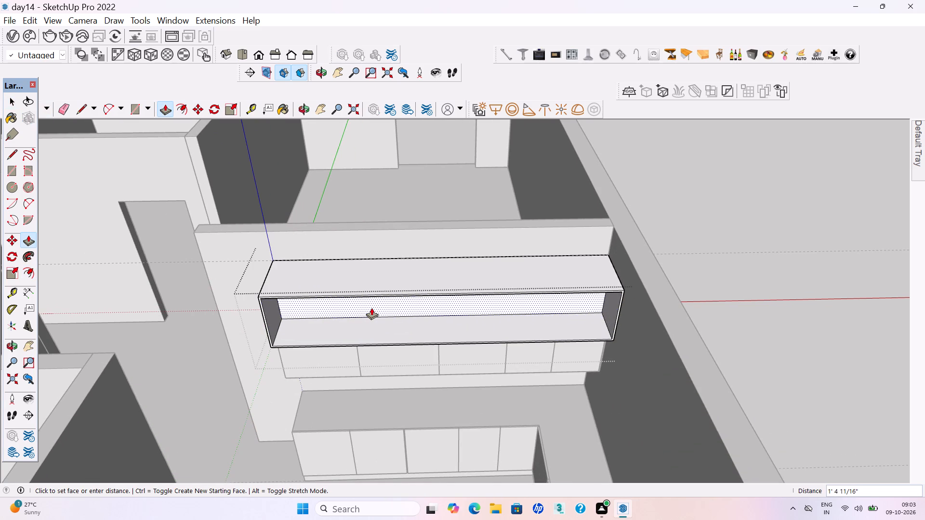
left_click(371, 308)
scroll(400, 347, "down", 4)
key("space")
left_click(683, 391)
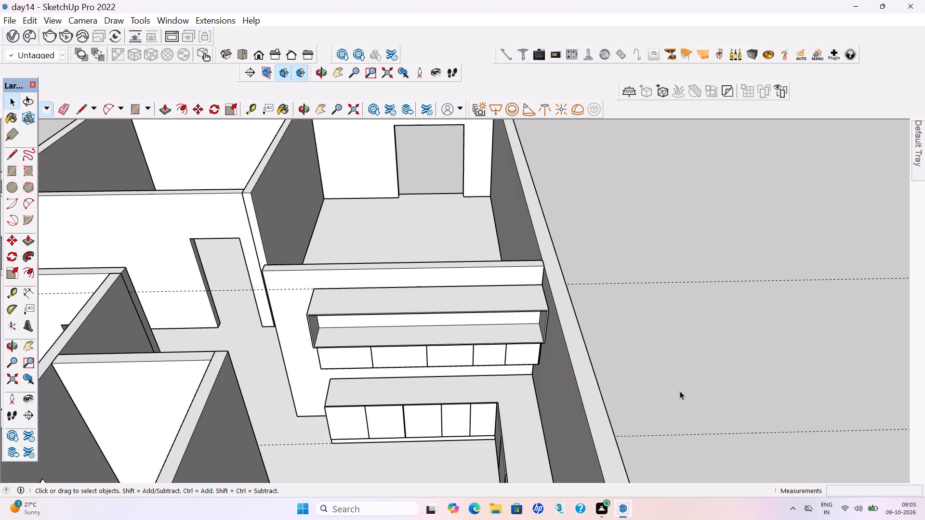
Save the model.
key("ctrl+s")
key("ctrl+s")
key("ctrl+s")
key("ctrl+s")
key("ctrl+s")
Place a vertical guide 2' in from the hollow box's front edge at the end nearest the side wall.
scroll(637, 333, "down", 3)
middle_click_drag(568, 387, 562, 363)
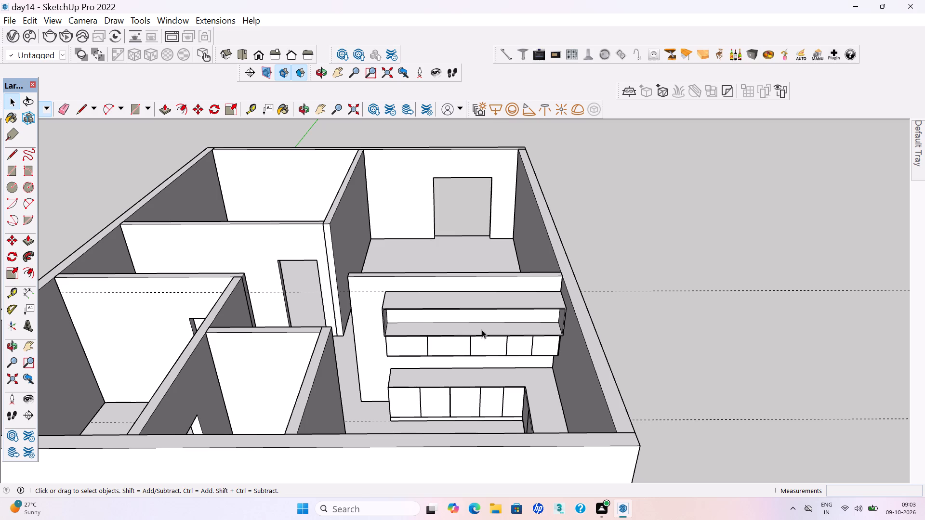
scroll(539, 331, "up", 3)
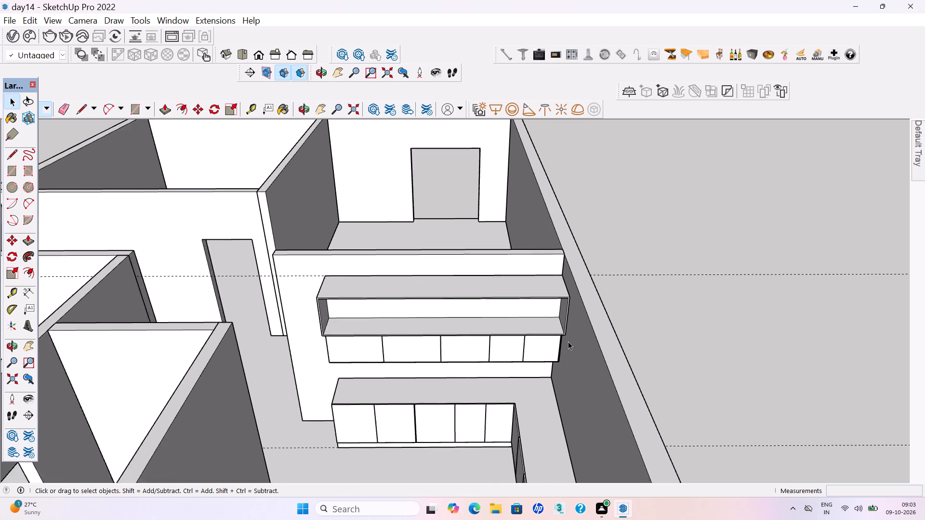
scroll(568, 341, "up", 5)
key("t")
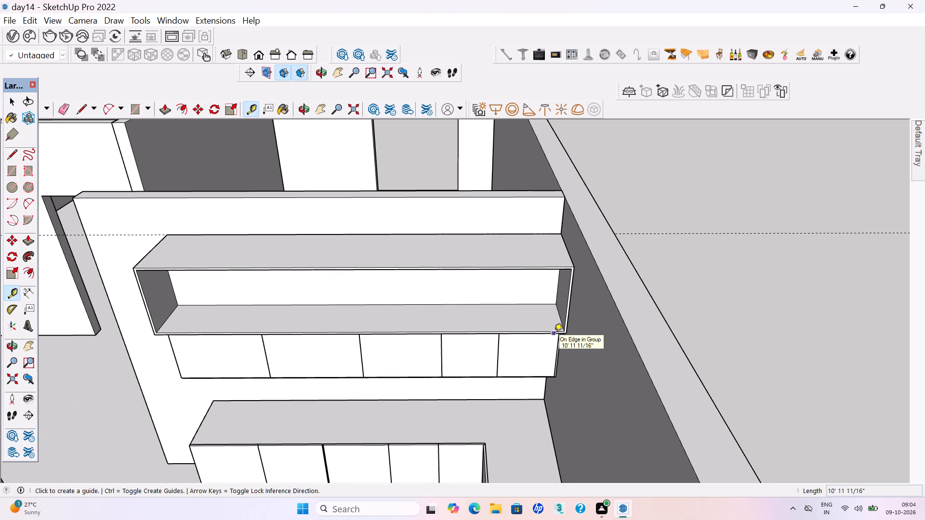
left_click(565, 302)
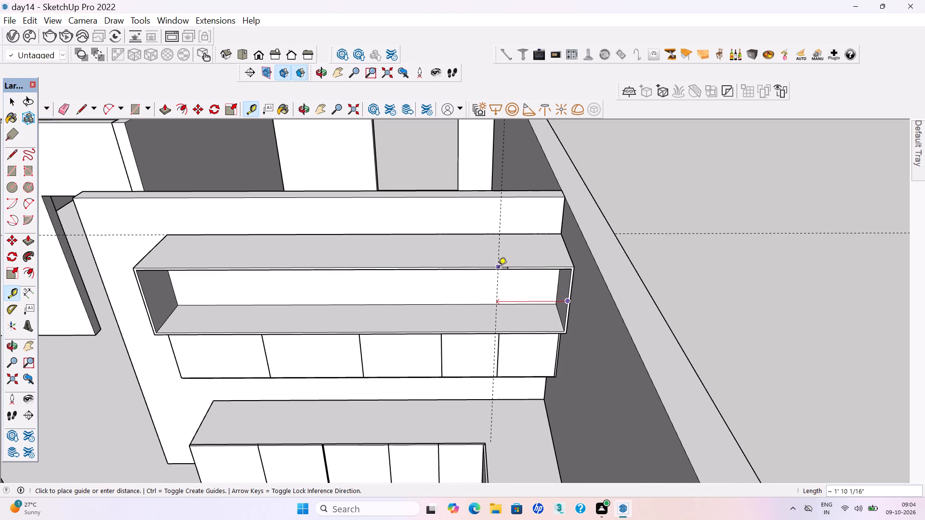
type("2'")
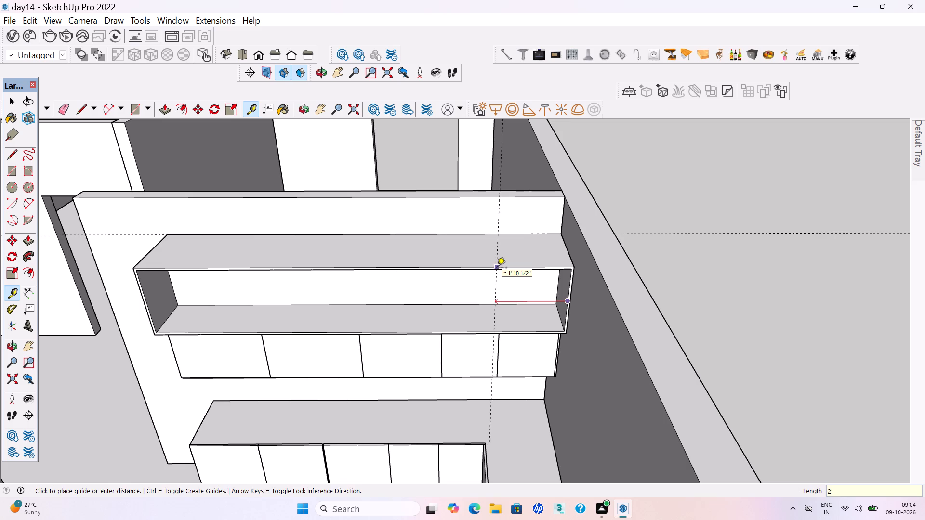
key("Return")
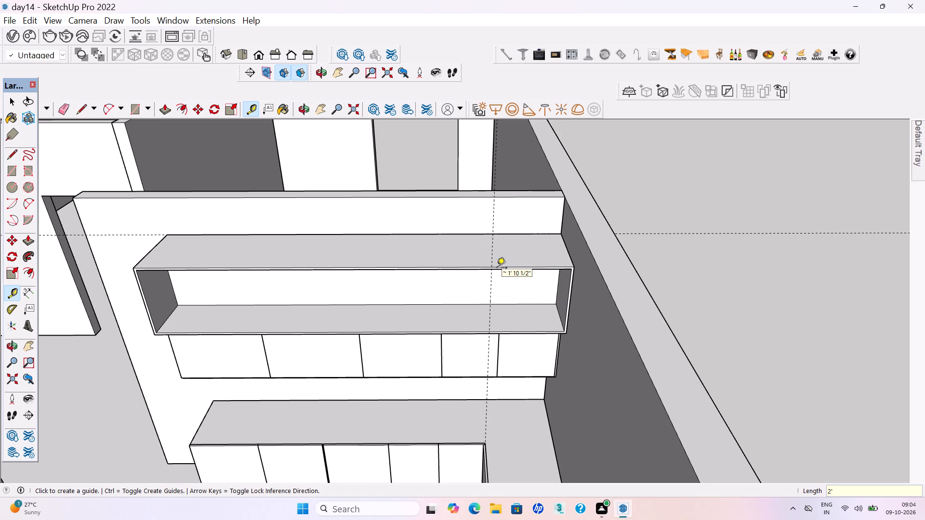
key("space")
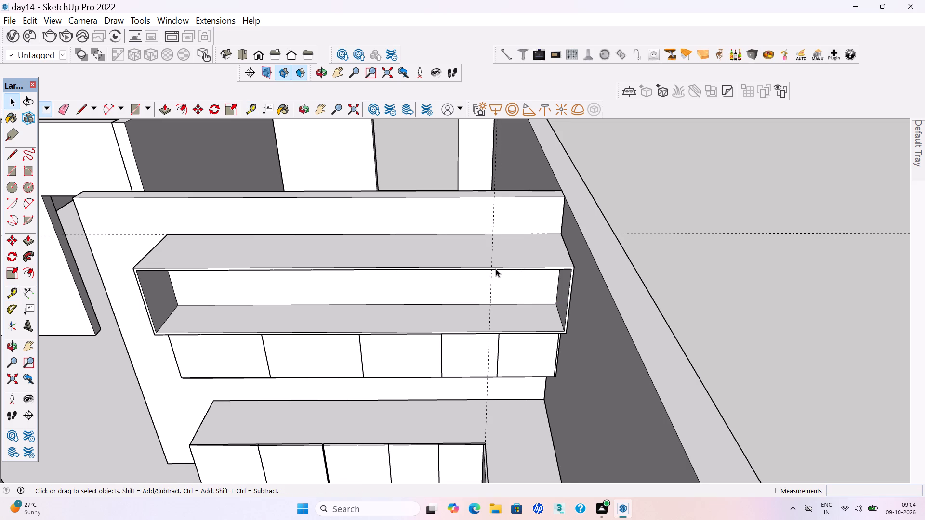
Inside the box group, draw a line across the top strip of the front frame at the vertical guide.
scroll(498, 279, "up", 15)
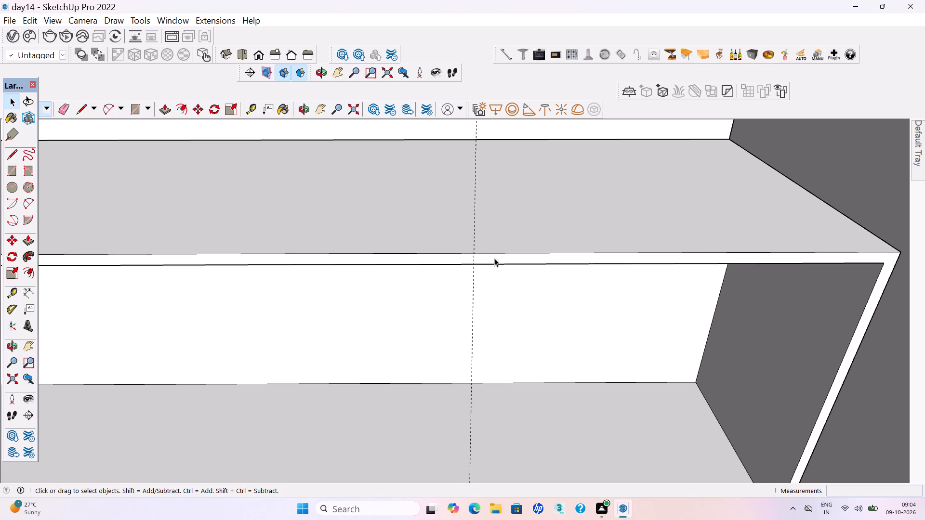
double_click(494, 258)
left_click(494, 258)
key("l")
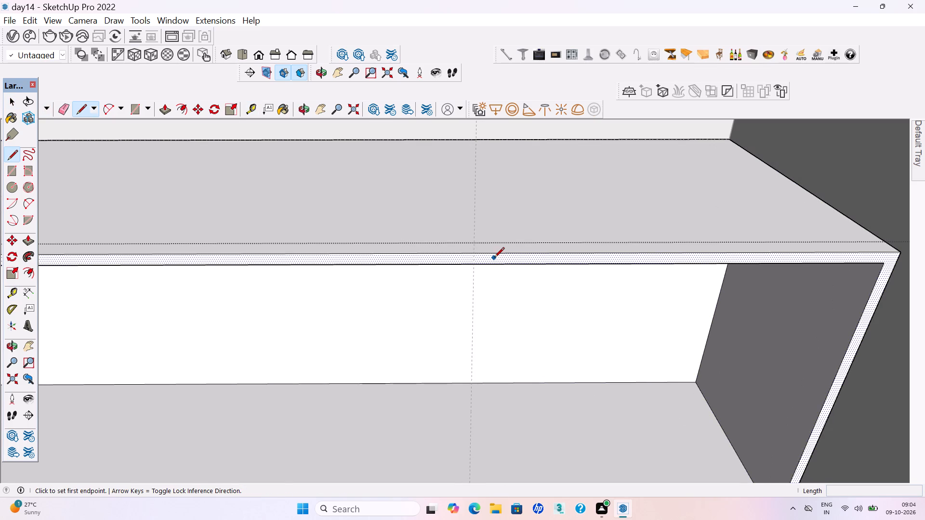
key("Return")
scroll(506, 254, "up", 4)
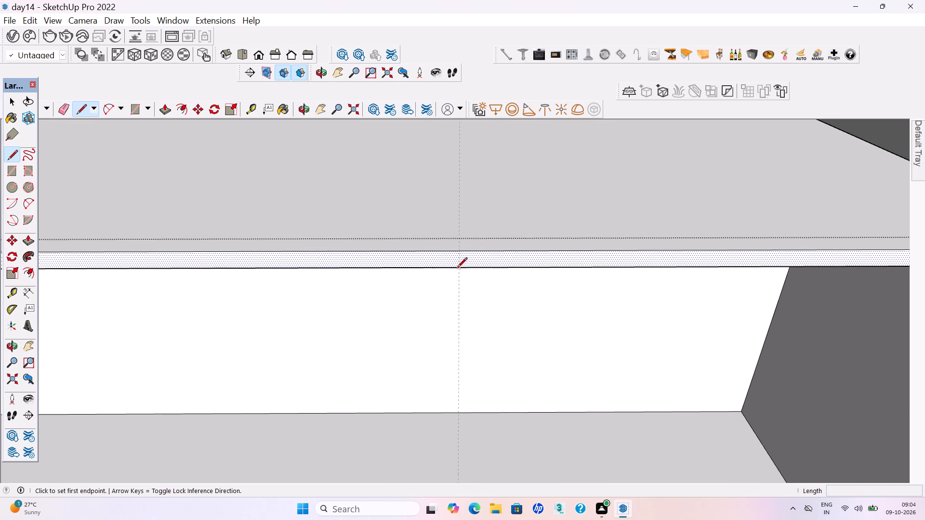
left_click(458, 268)
left_click(459, 251)
Draw a line across the bottom strip of the box's front frame at the vertical guide.
scroll(428, 247, "down", 3)
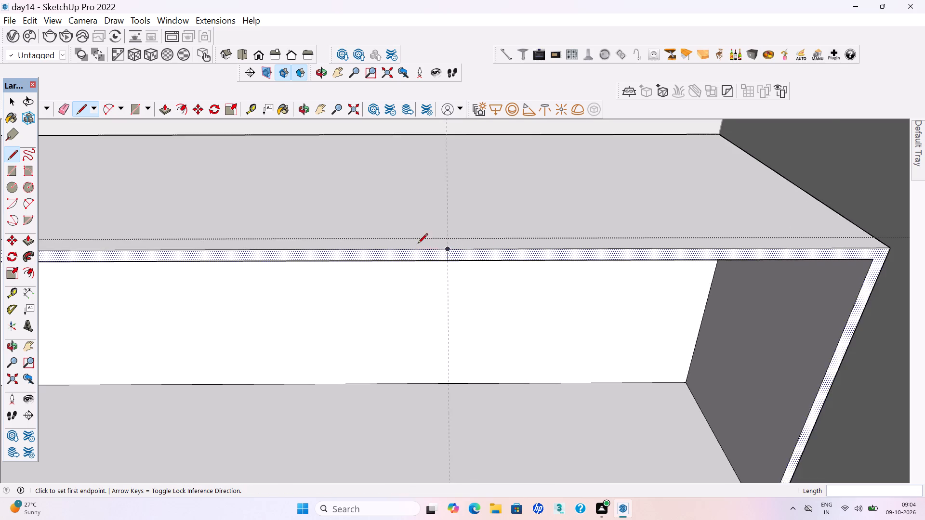
scroll(418, 244, "down", 9)
scroll(448, 406, "up", 12)
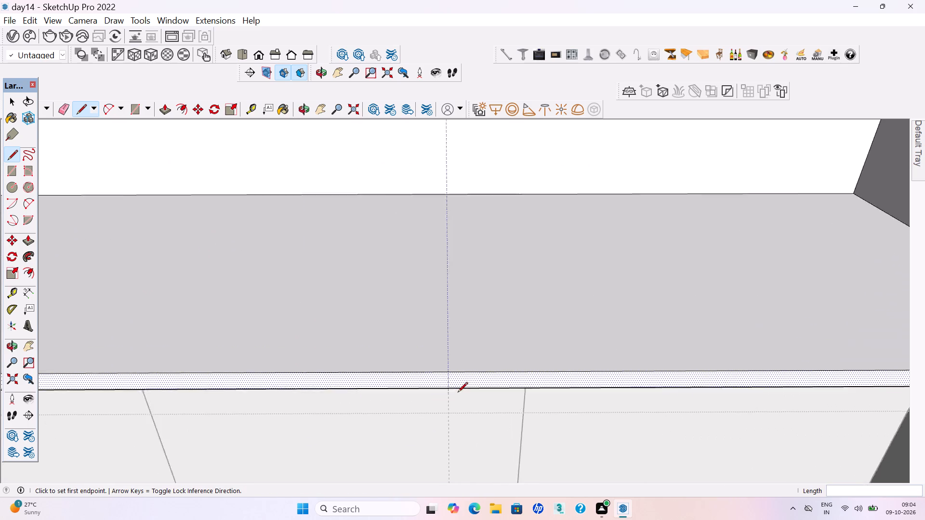
scroll(458, 393, "up", 2)
left_click(443, 387)
left_click(445, 356)
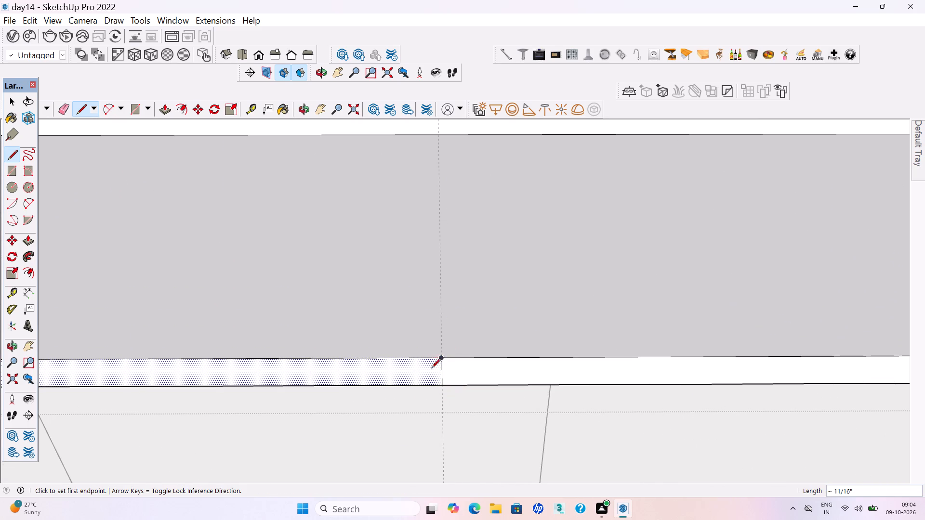
key("space")
Extend the frame section beyond the guide 11' 7 5/8" along the adjoining wall to the far wall, and close the box group.
left_click(449, 373)
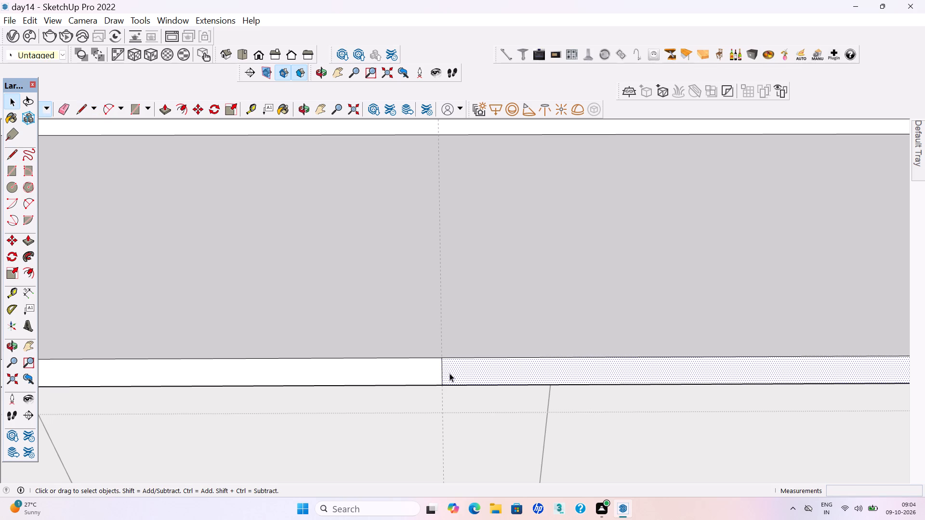
key("p")
key("Return")
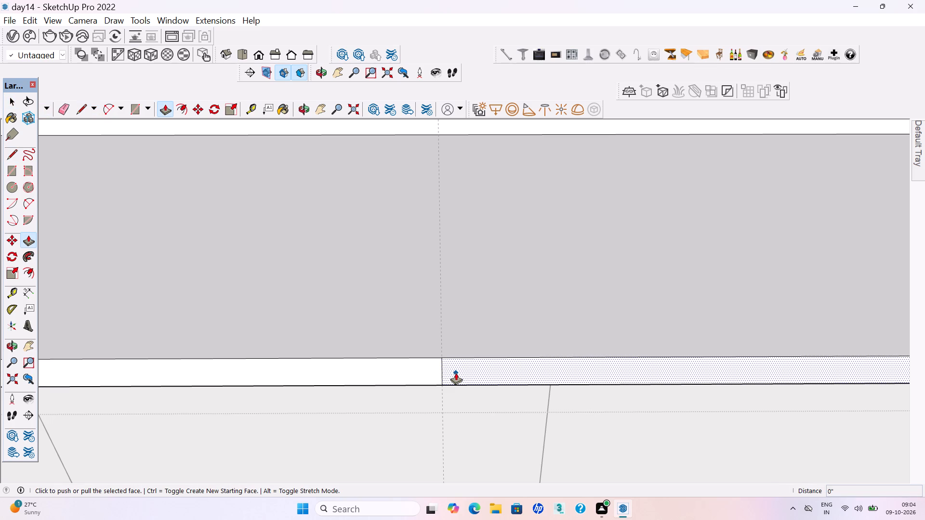
left_click(456, 370)
scroll(457, 397, "down", 5)
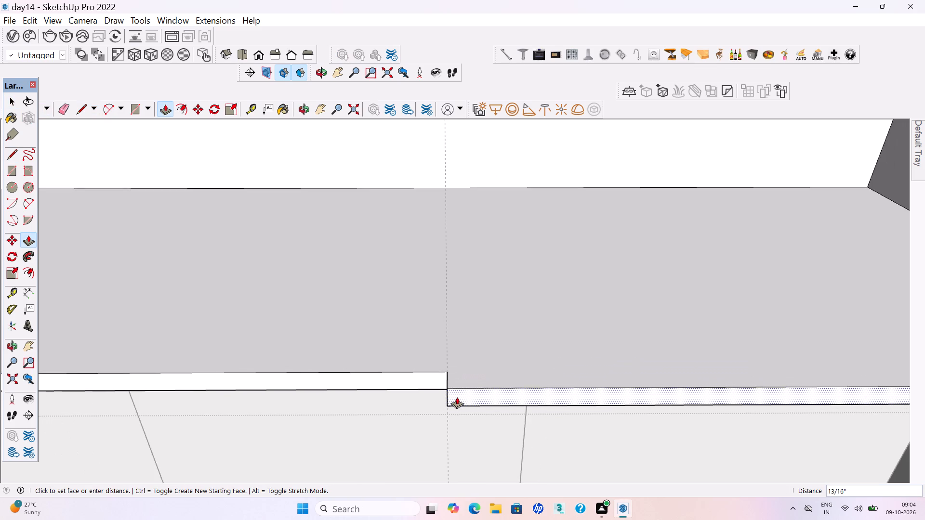
scroll(457, 397, "down", 7)
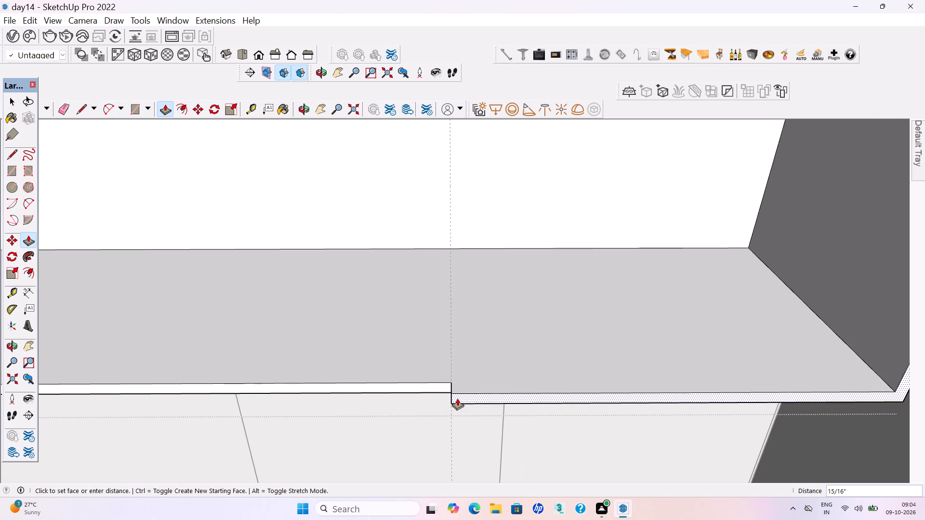
scroll(457, 398, "down", 15)
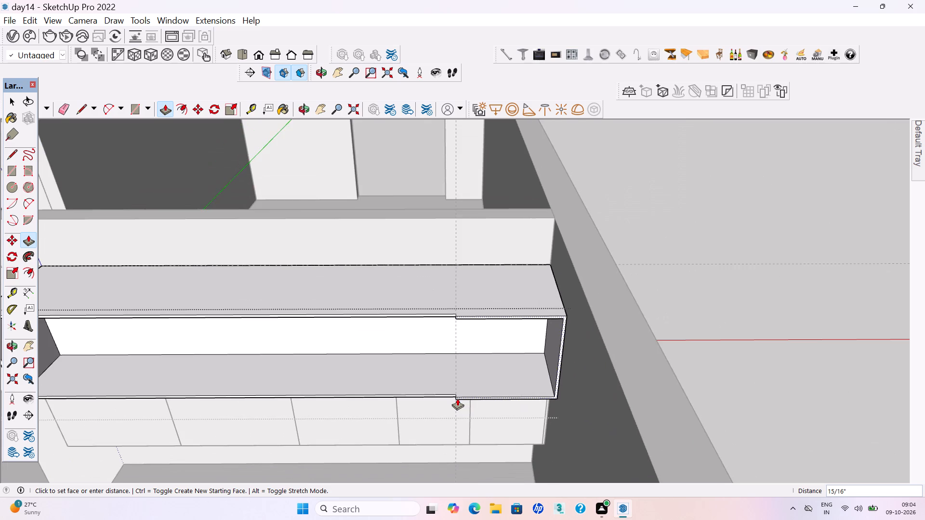
scroll(457, 398, "down", 5)
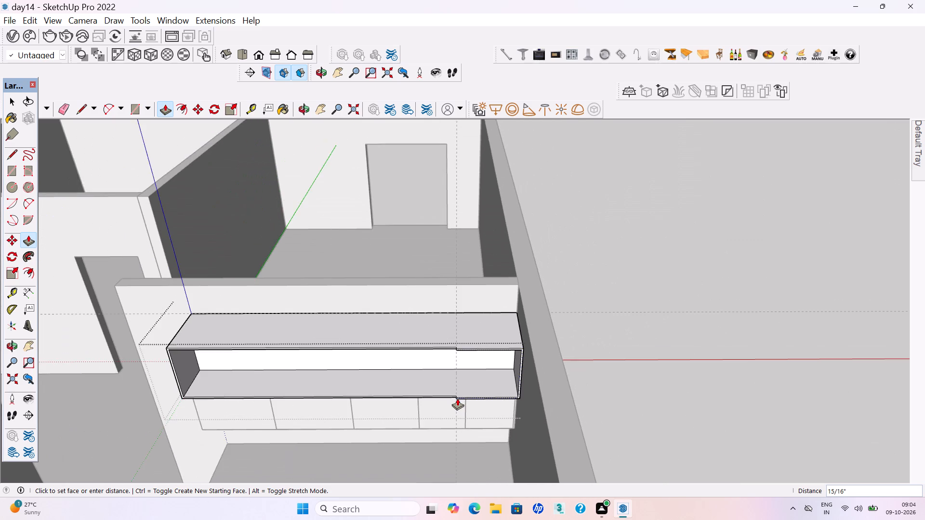
scroll(457, 398, "down", 16)
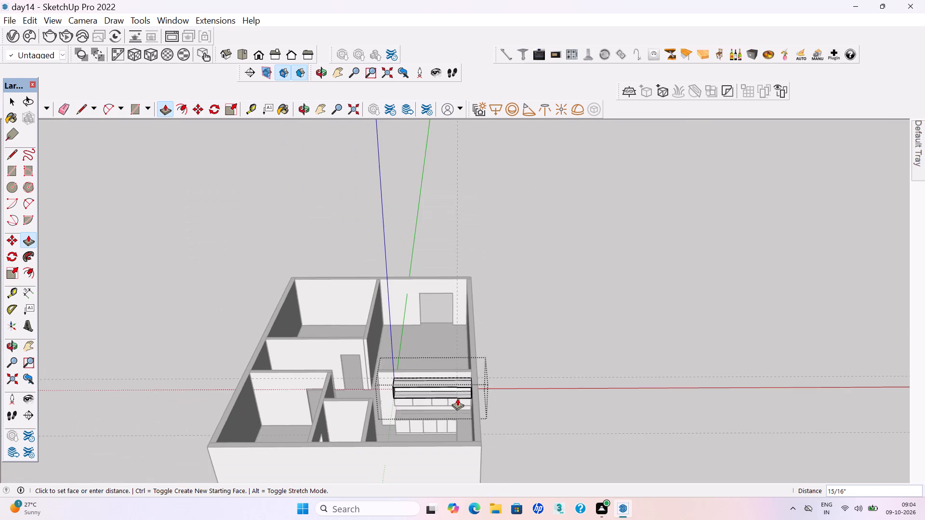
middle_click_drag(456, 419, 679, 477)
scroll(602, 420, "up", 3)
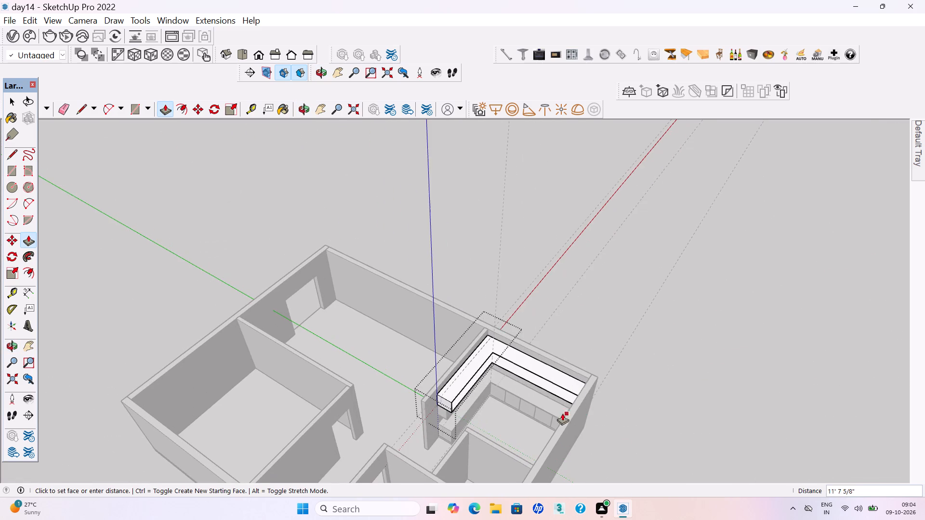
middle_click_drag(514, 404, 776, 404)
middle_click(776, 404)
scroll(589, 275, "up", 8)
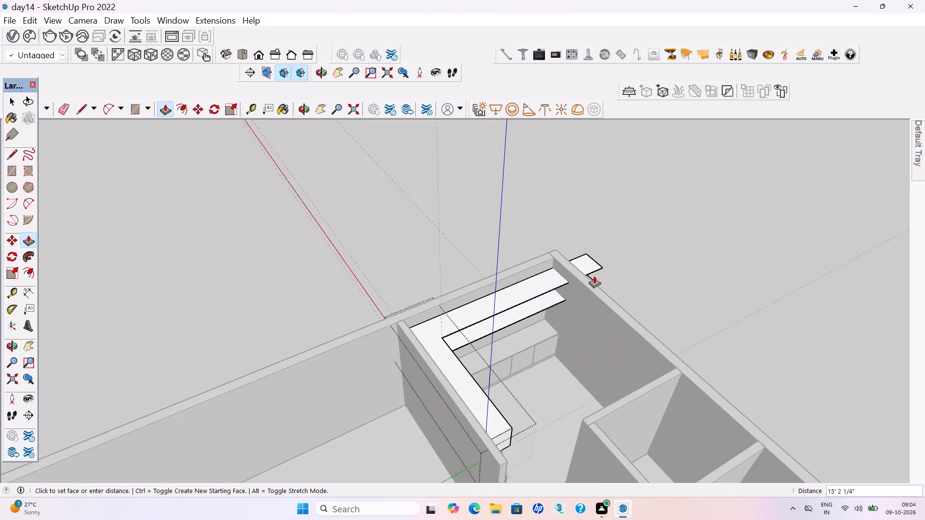
scroll(594, 276, "up", 15)
middle_click_drag(561, 287, 506, 236)
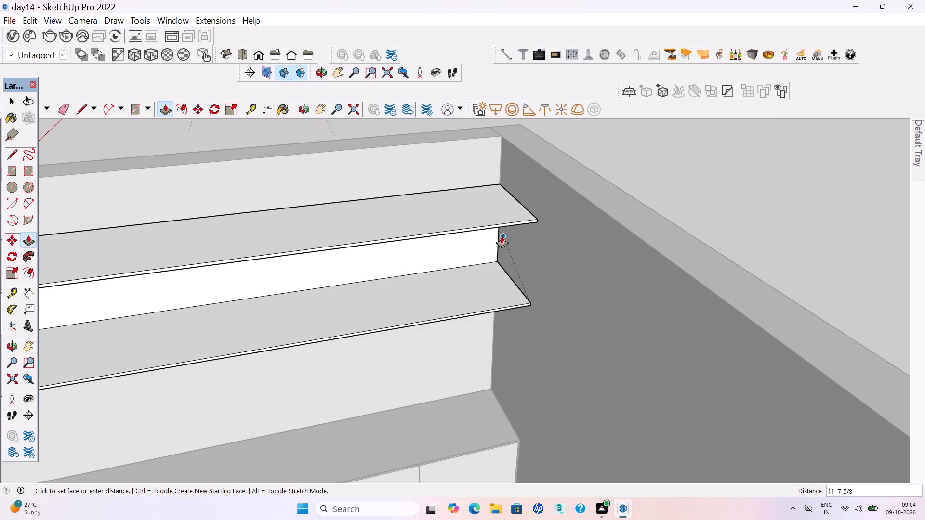
left_click(504, 236)
scroll(515, 239, "down", 9)
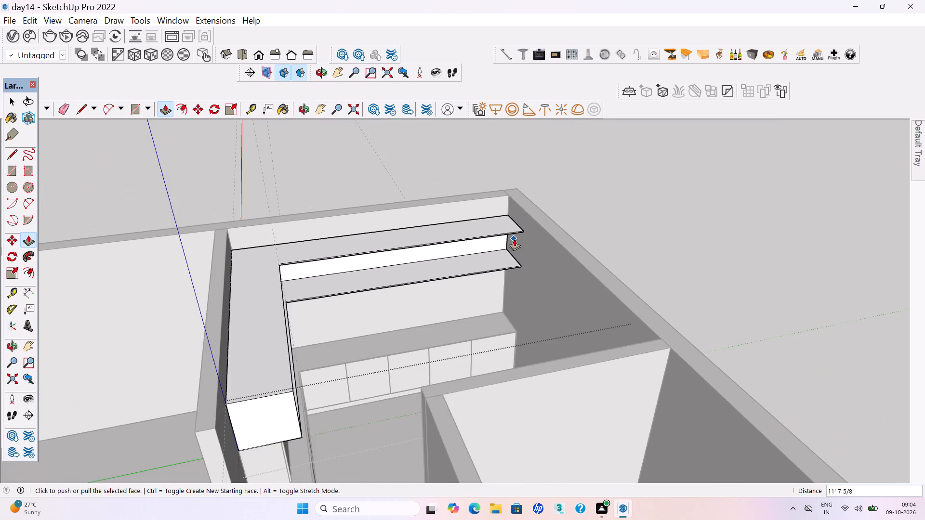
scroll(514, 239, "down", 3)
key("space")
left_click(635, 246)
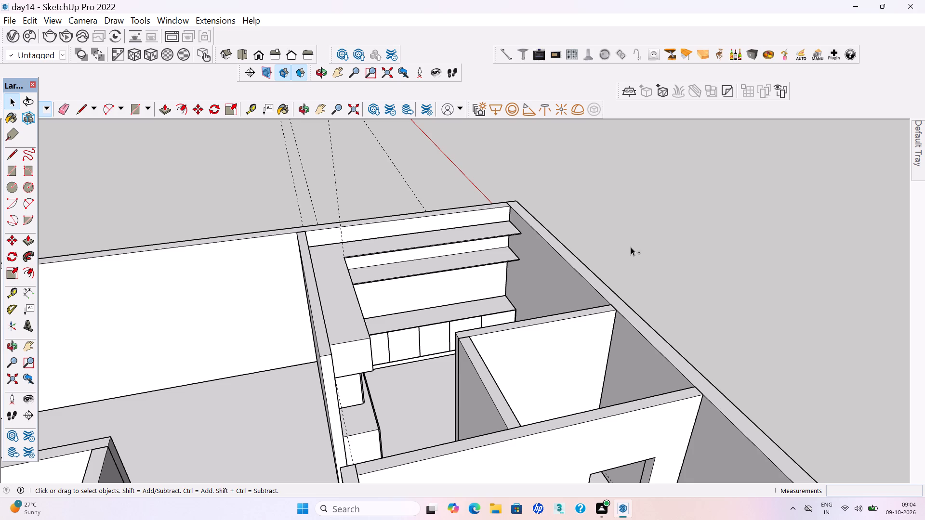
Save the model.
key("ctrl+s")
key("ctrl+s")
key("ctrl+s")
key("ctrl+s")
key("ctrl+s")
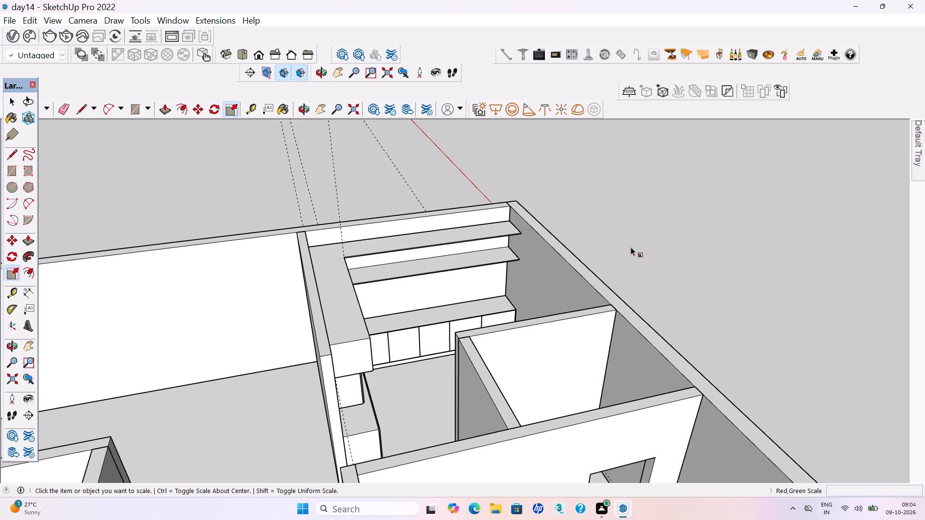
scroll(442, 138, "down", 5)
middle_click_drag(462, 230, 409, 272)
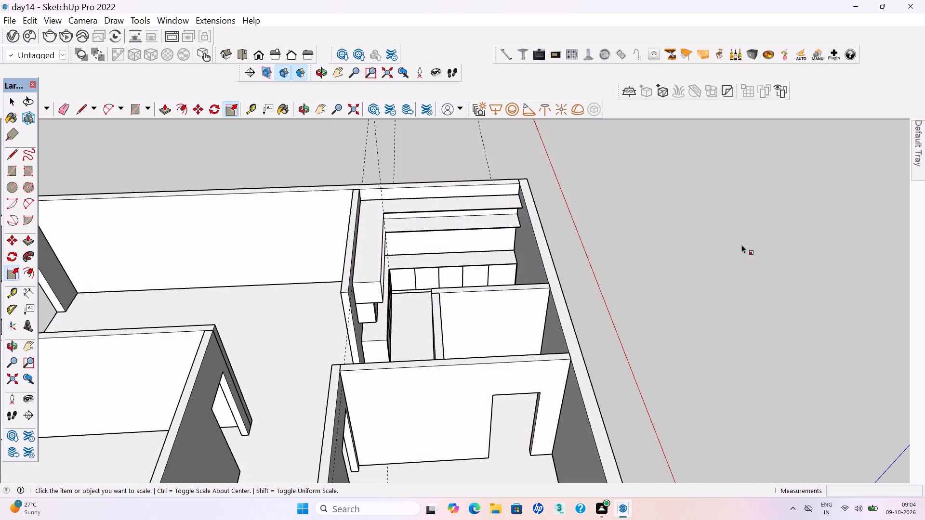
key("space")
left_click(644, 305)
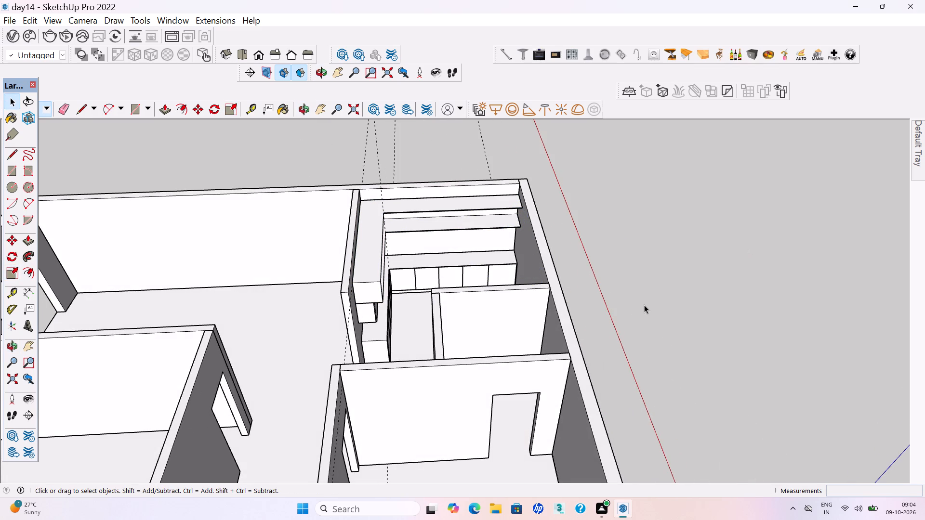
Place a guide 18 mm in from the far open end of the extended box's bottom board.
middle_click_drag(692, 326, 689, 351)
scroll(506, 174, "up", 5)
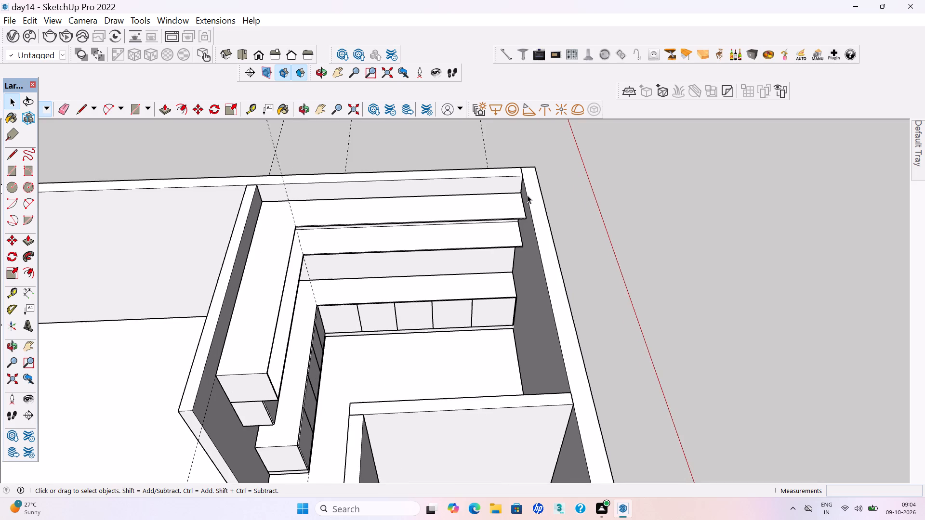
middle_click_drag(456, 349, 461, 274)
scroll(487, 218, "up", 7)
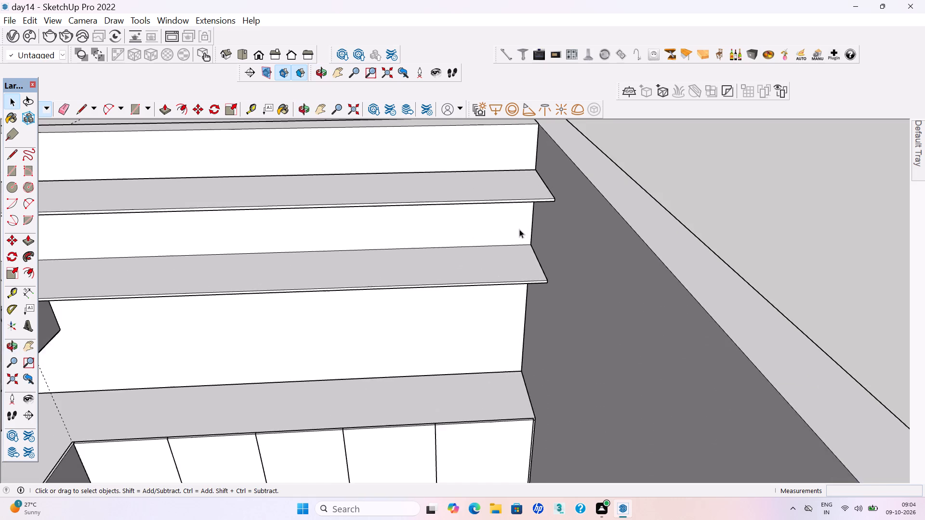
scroll(519, 229, "up", 4)
middle_click_drag(519, 276, 528, 319)
scroll(530, 304, "up", 2)
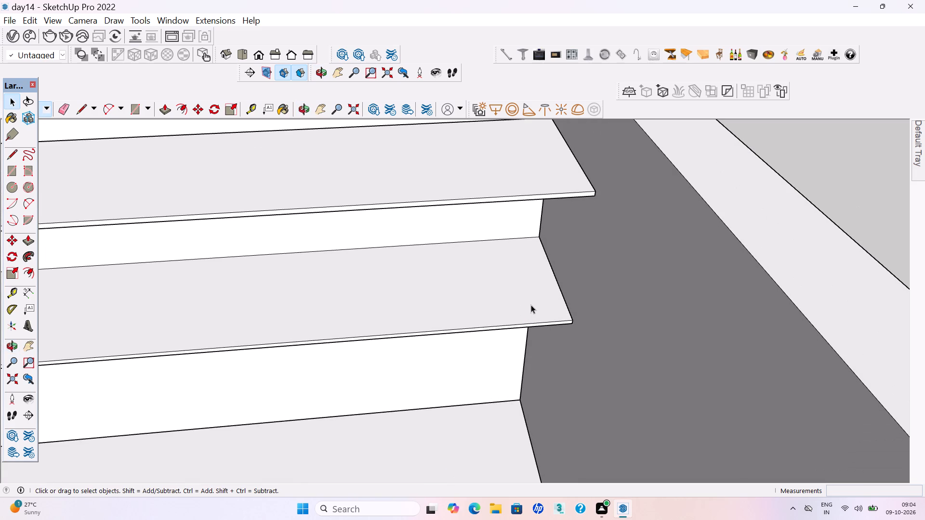
key("t")
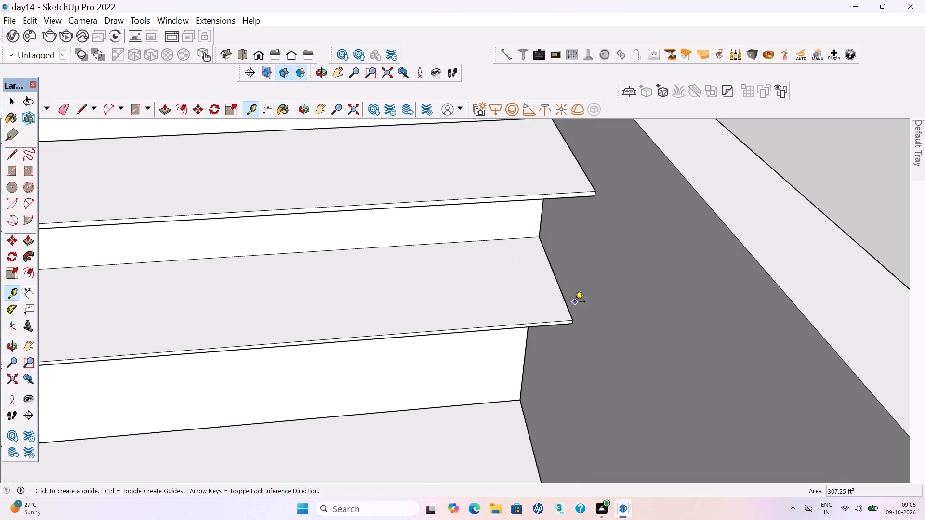
left_click(569, 307)
type("18mm")
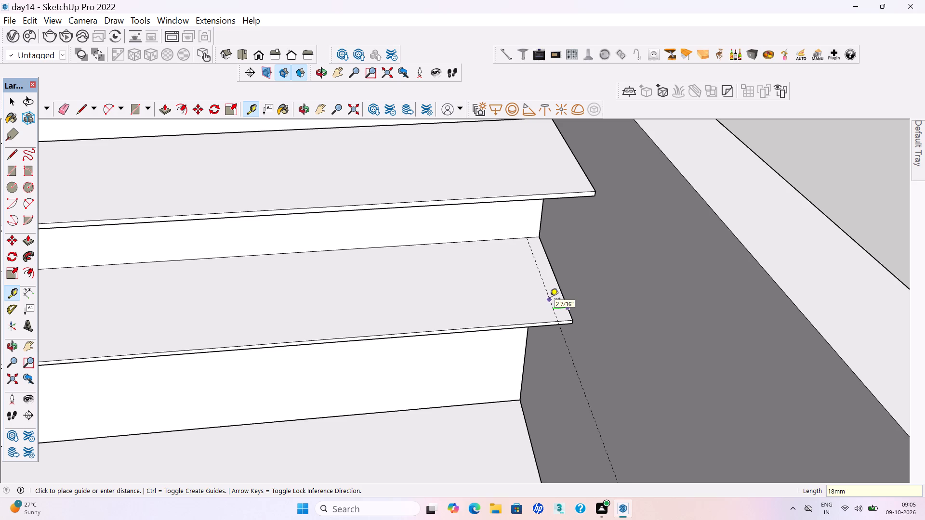
key("Return")
key("space")
Draw a 2' by about 11/16" rectangle between the guide and the bottom board's end edge, and make it a group.
type("r")
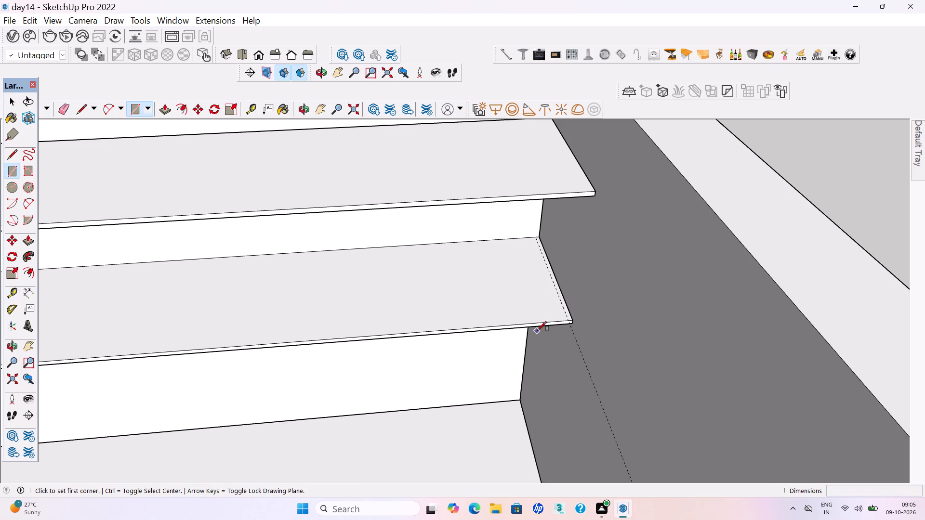
middle_click_drag(537, 331, 527, 341)
scroll(547, 325, "up", 6)
scroll(576, 389, "up", 4)
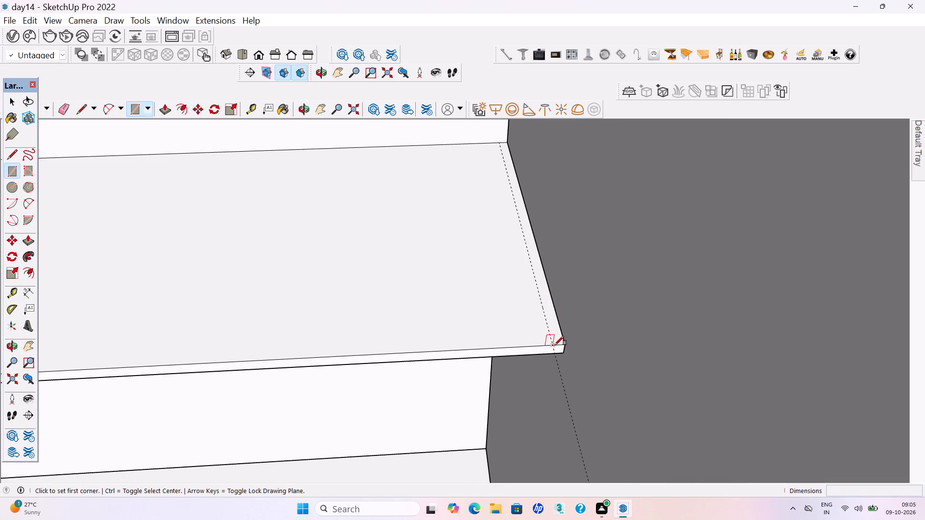
left_click(555, 345)
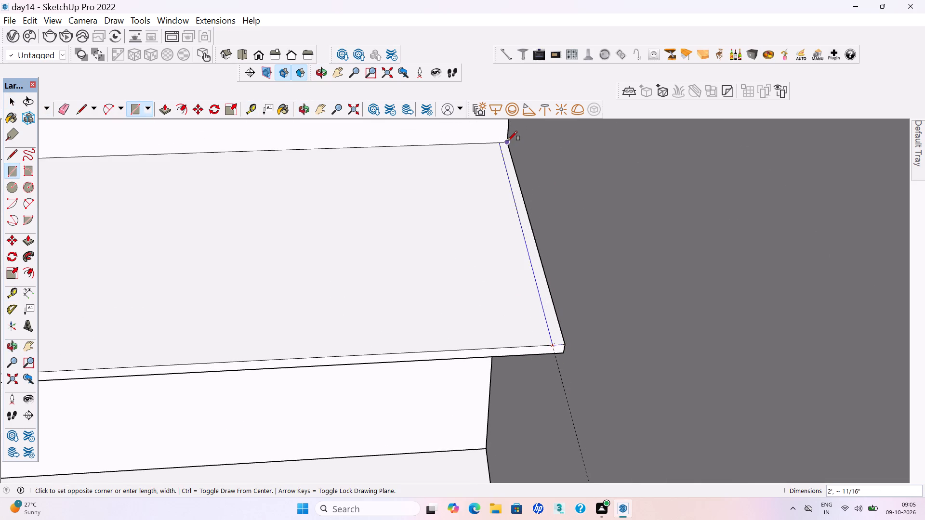
left_click(508, 141)
key("space")
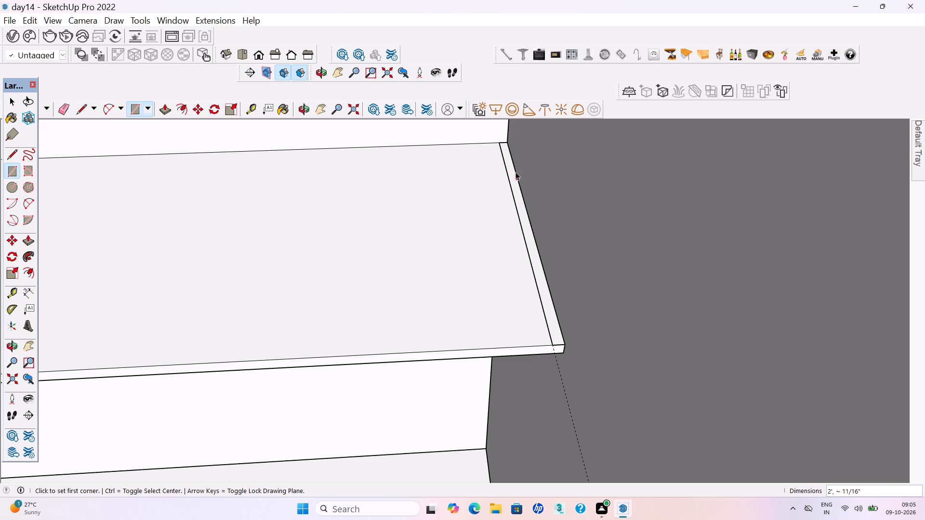
double_click(543, 290)
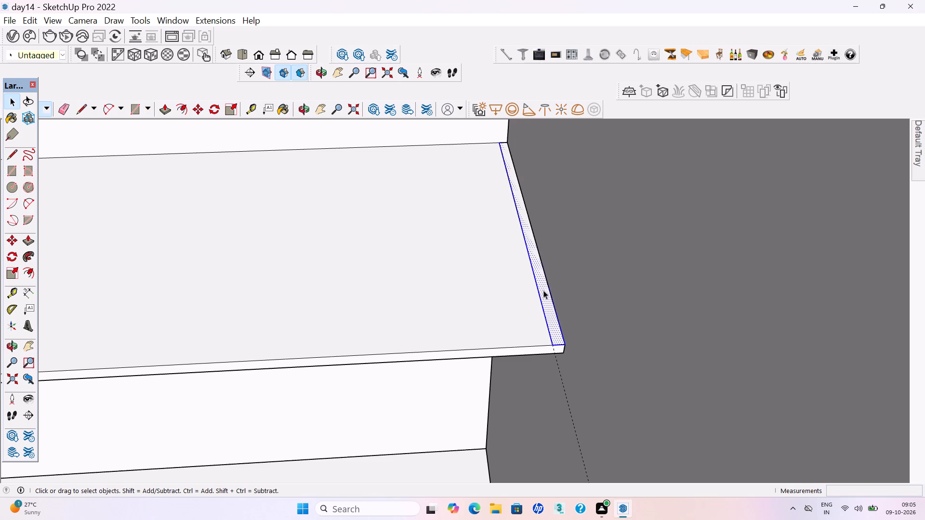
right_click(542, 290)
left_click(573, 155)
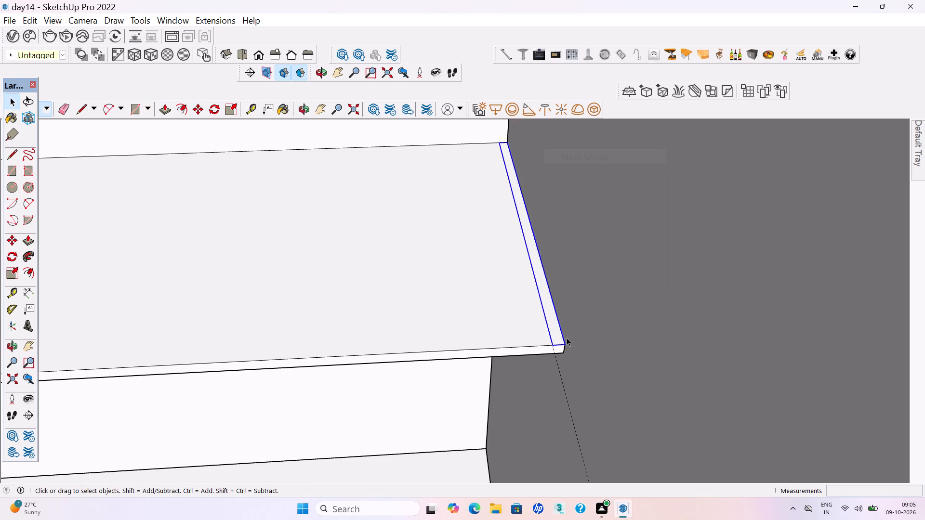
Inside the new group, extrude the strip upward about 1' 10 9/16" to the top board's underside as an end panel, and close the group.
double_click(558, 336)
left_click(556, 336)
key("p")
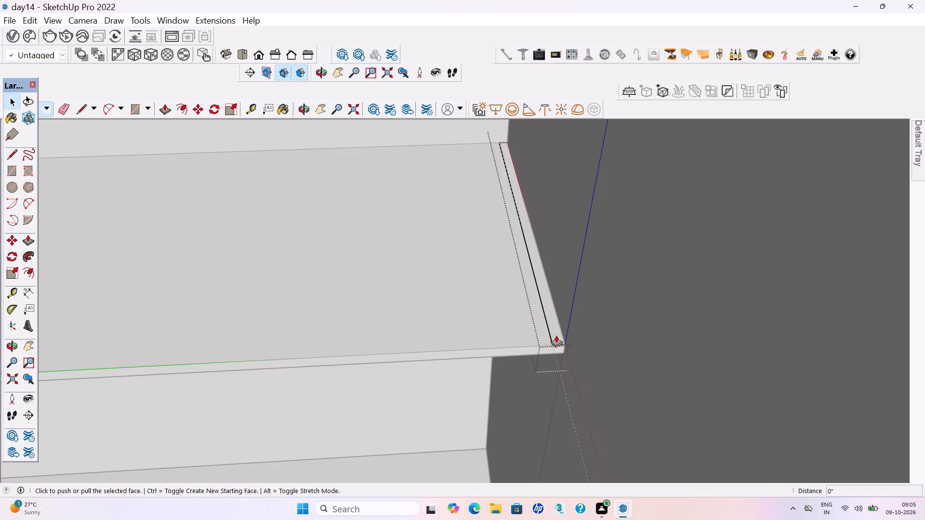
key("Return")
left_click(556, 335)
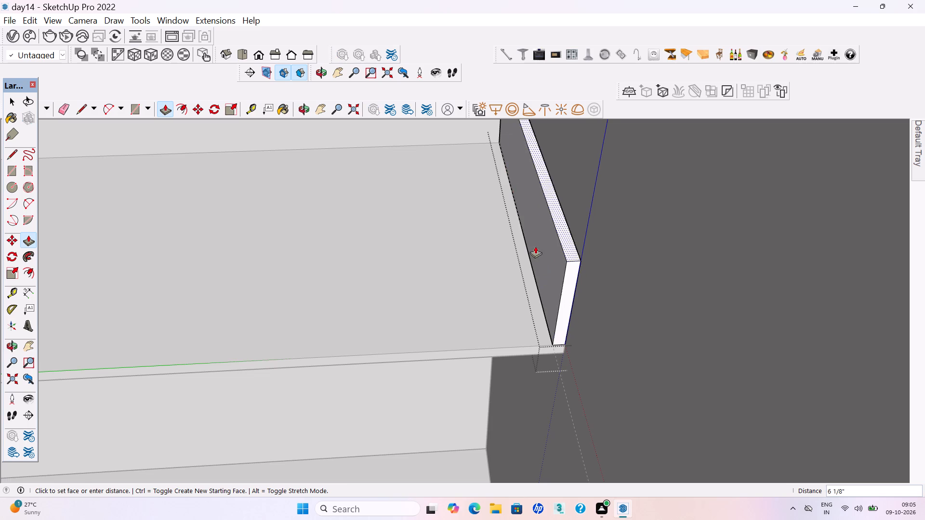
scroll(535, 262, "down", 16)
scroll(538, 218, "up", 5)
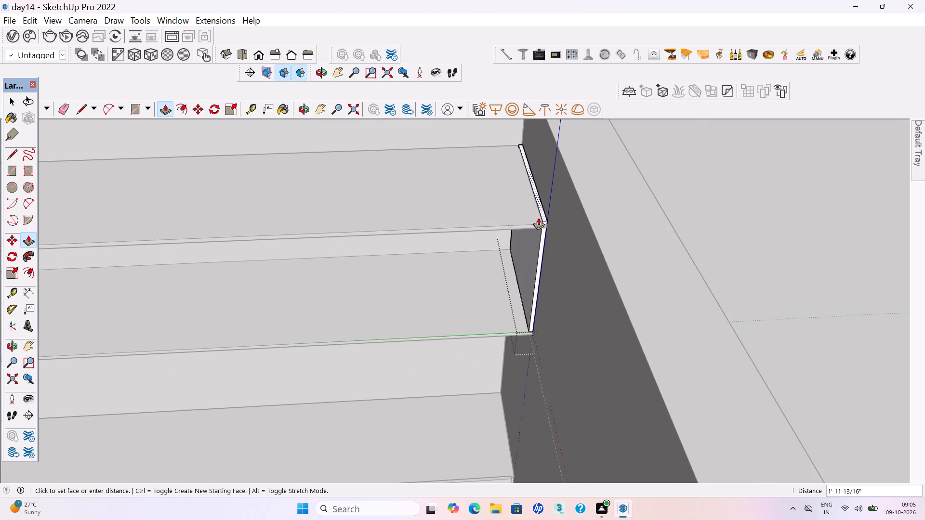
scroll(541, 219, "up", 12)
left_click(544, 233)
scroll(524, 272, "down", 2)
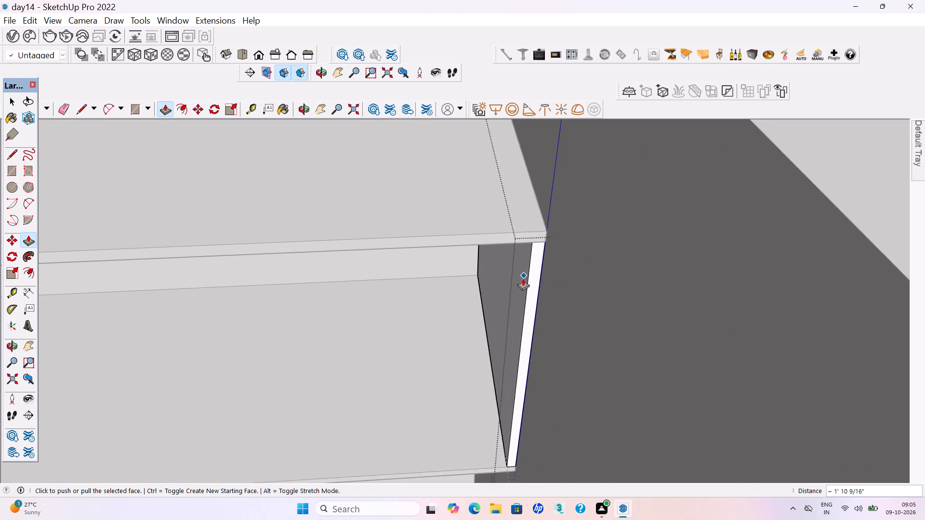
scroll(523, 278, "down", 19)
key("space")
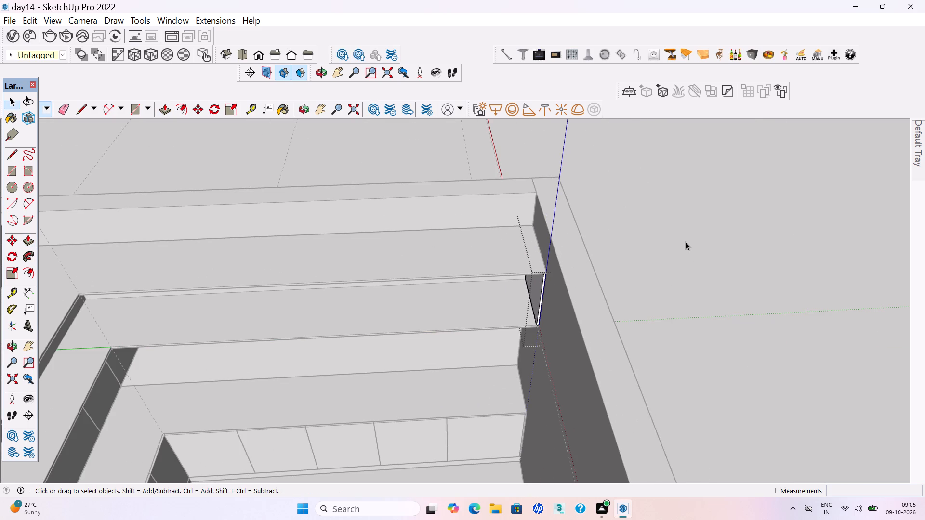
left_click(686, 242)
Save the model.
key("ctrl+s")
key("ctrl+s")
key("ctrl+s")
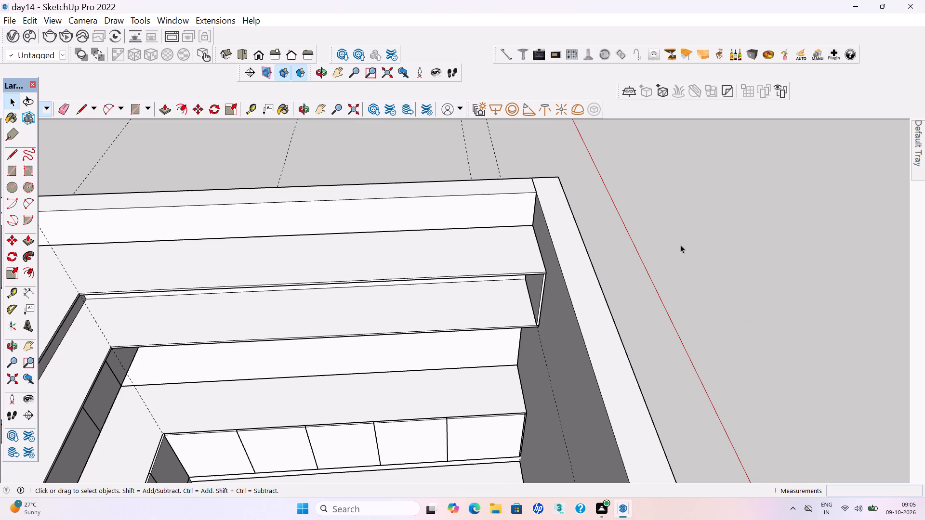
Delete the vertical guide line that passes through the inner corner of the L-shaped kitchen cabinets.
scroll(576, 295, "down", 12)
middle_click_drag(604, 311, 494, 317)
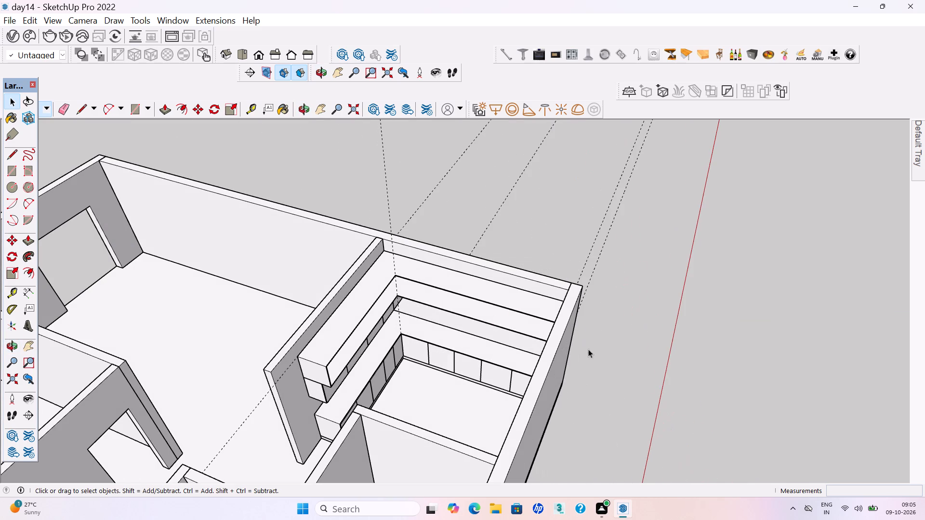
left_click(626, 358)
scroll(616, 417, "down", 12)
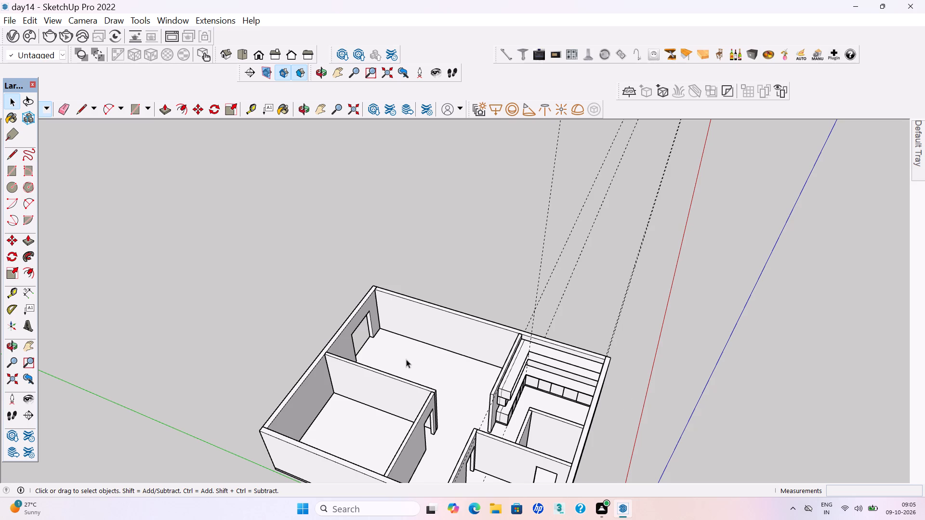
scroll(404, 362, "down", 4)
scroll(497, 369, "down", 2)
middle_click_drag(498, 370, 282, 396)
scroll(438, 357, "up", 5)
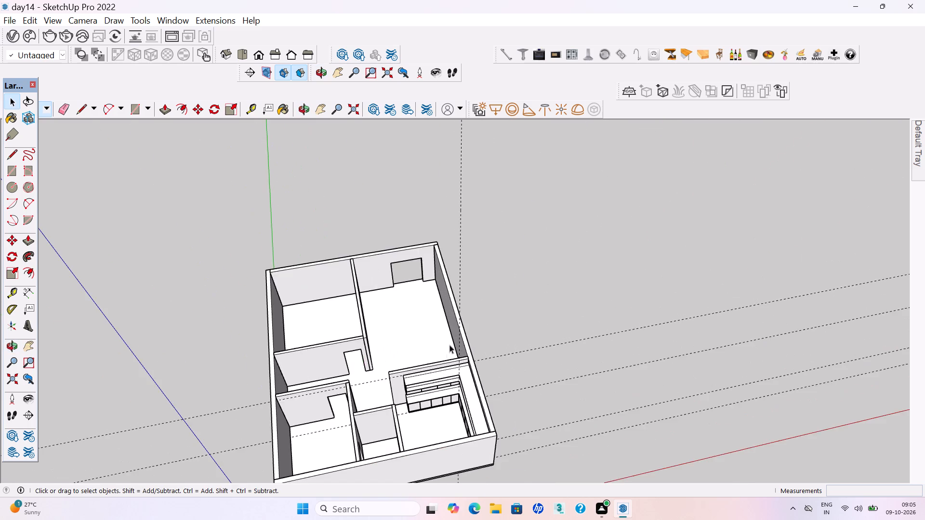
scroll(451, 341, "up", 9)
scroll(460, 429, "up", 1)
middle_click_drag(460, 429, 457, 327)
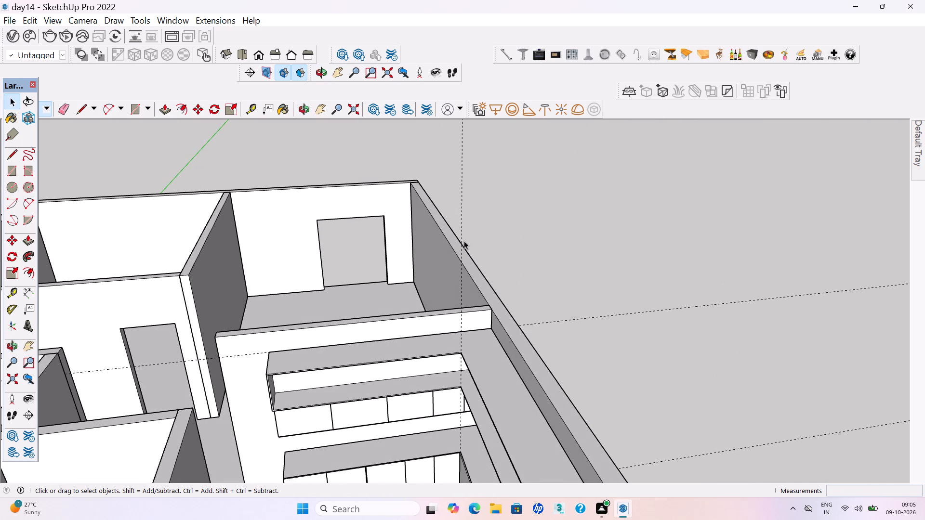
left_click(462, 208)
key("Delete")
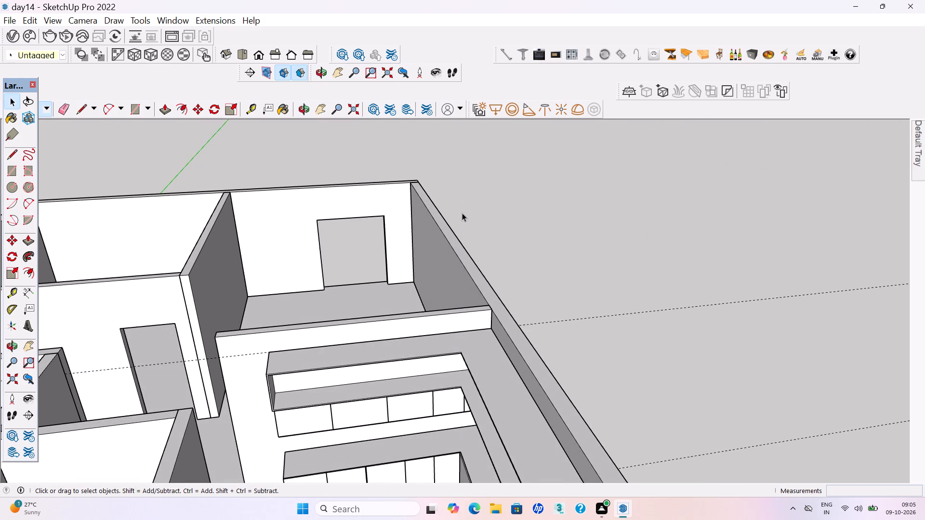
Draw a rectangle about 2' 8 1/4" by 1' 11 5/16" on the top box's open front, starting at its free end's upper corner.
scroll(486, 234, "down", 8)
middle_click_drag(478, 327, 450, 412)
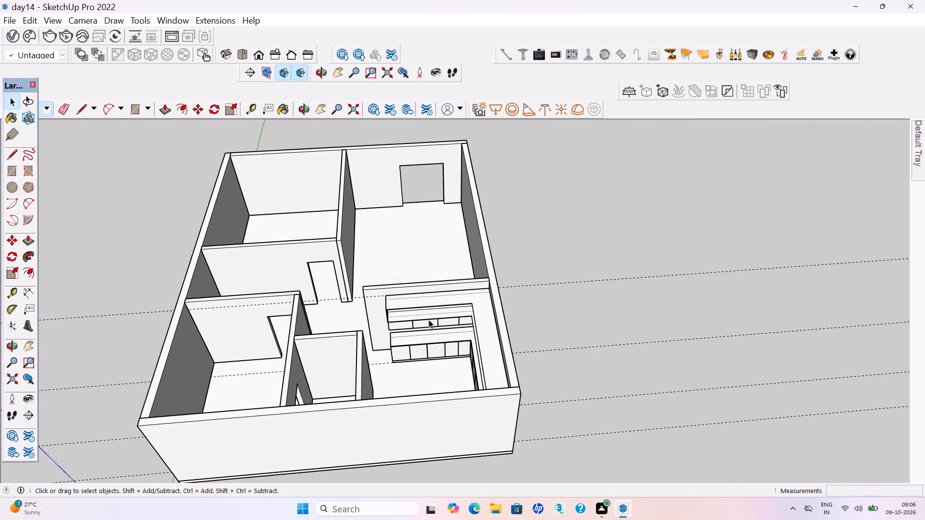
scroll(429, 319, "up", 4)
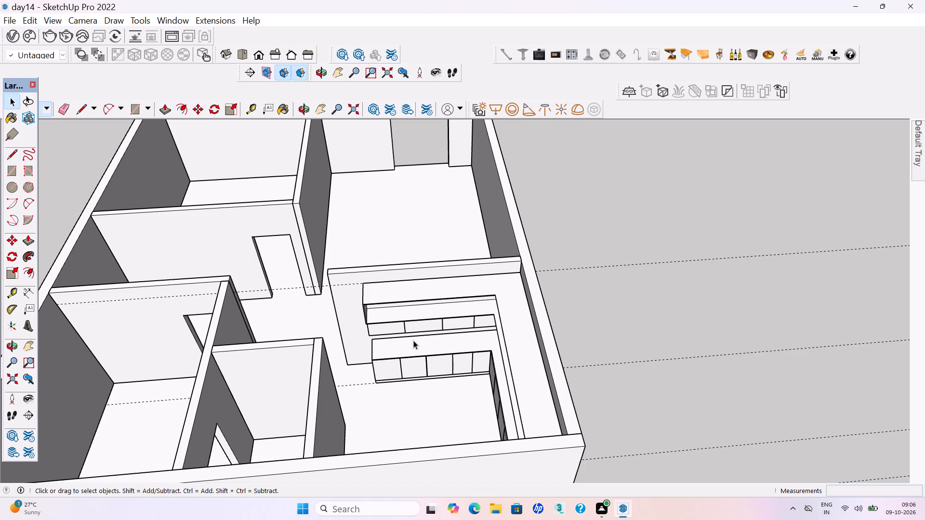
middle_click_drag(402, 326, 400, 311)
scroll(397, 311, "down", 1)
scroll(392, 312, "up", 11)
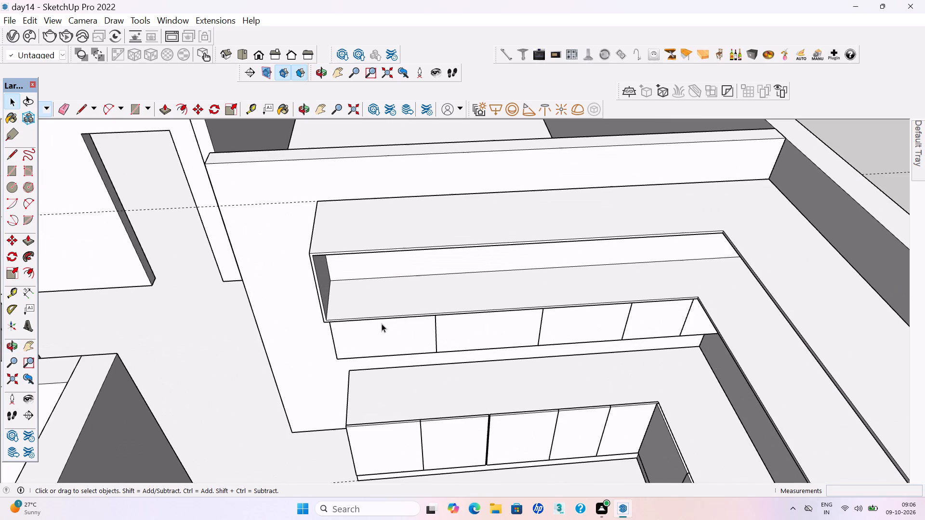
key("r")
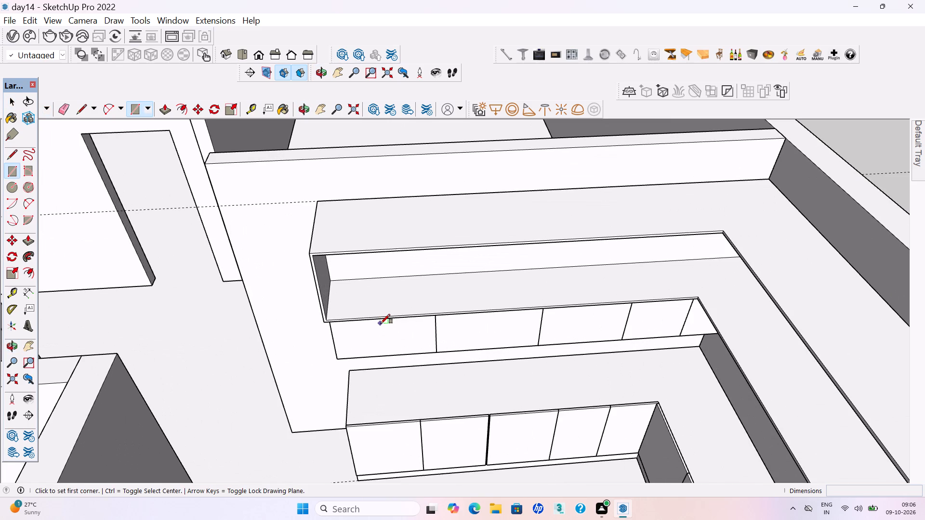
scroll(358, 338, "up", 3)
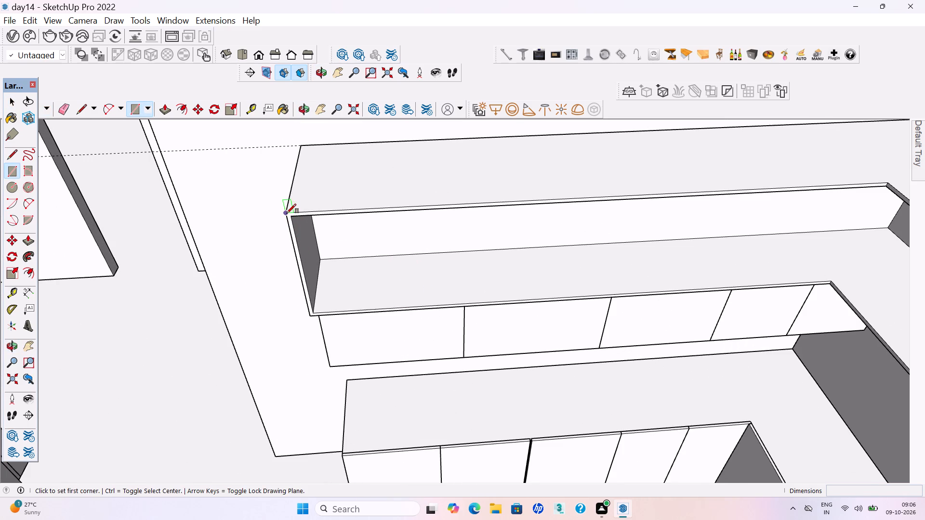
left_click(287, 213)
left_click(474, 301)
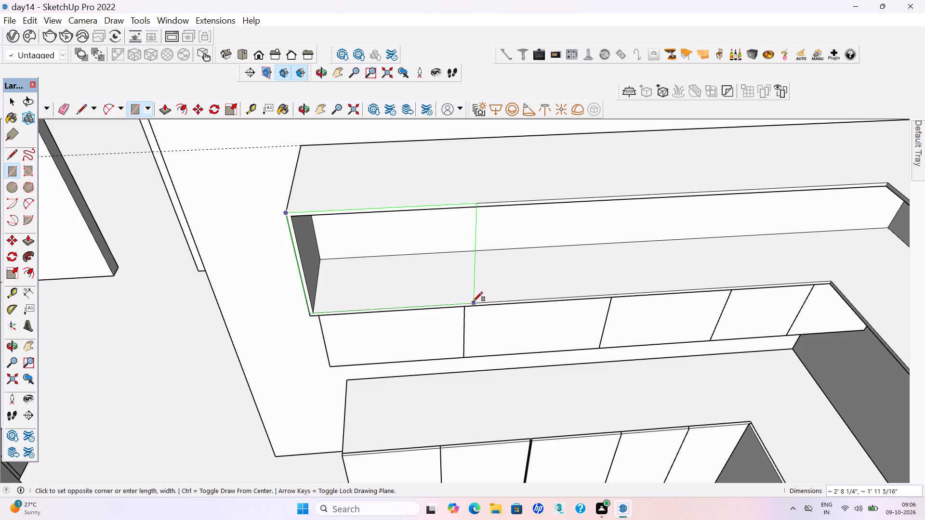
Extrude the front rectangle outward 18 mm as a door panel.
key("p")
key("Return")
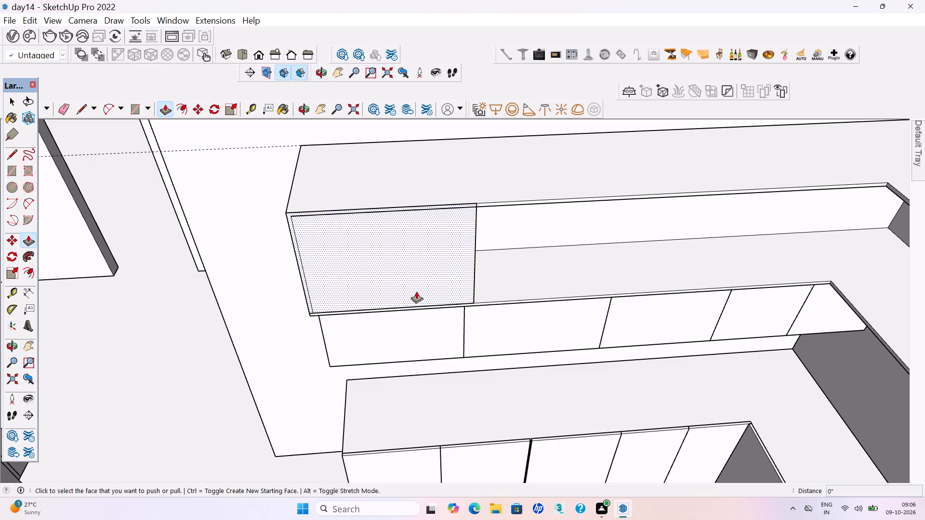
left_click(416, 291)
type("18")
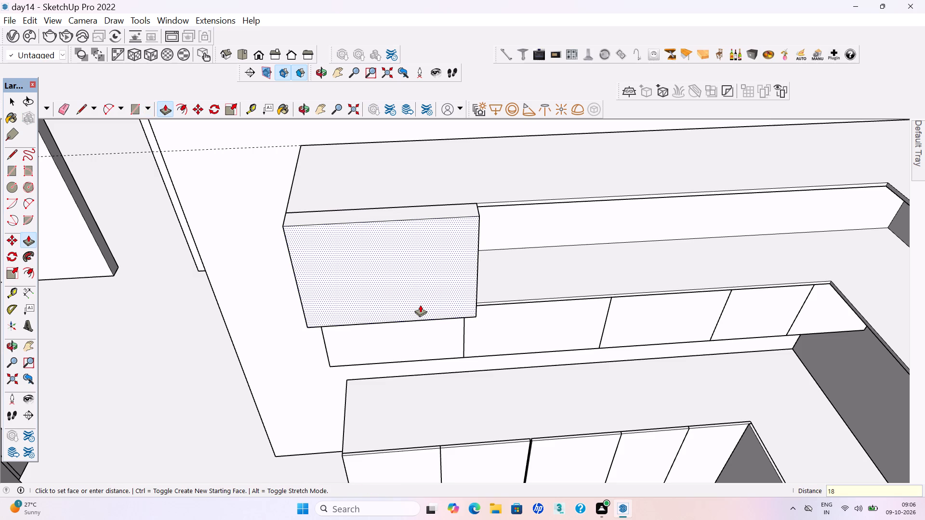
type("mm")
key("Return")
key("space")
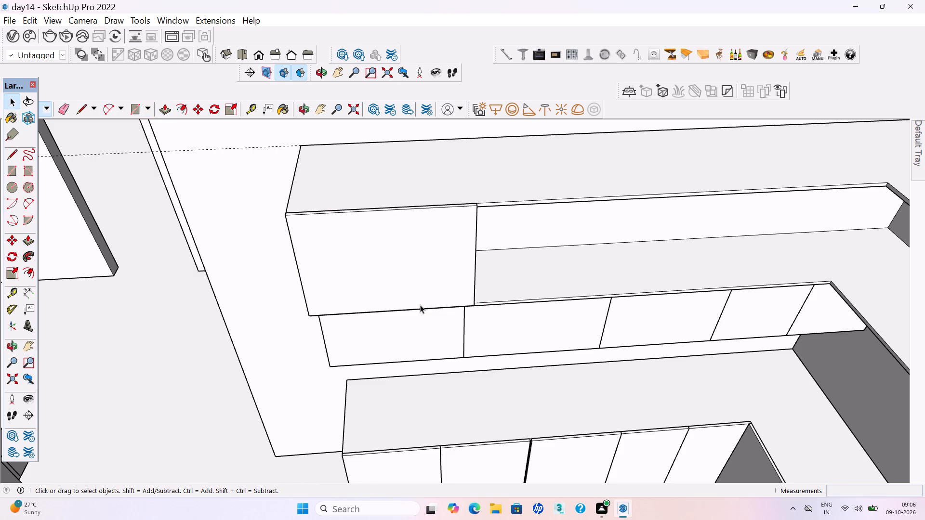
Make the first door panel of the top box a group, and clear the selection.
middle_click_drag(459, 219, 440, 266)
triple_click(443, 265)
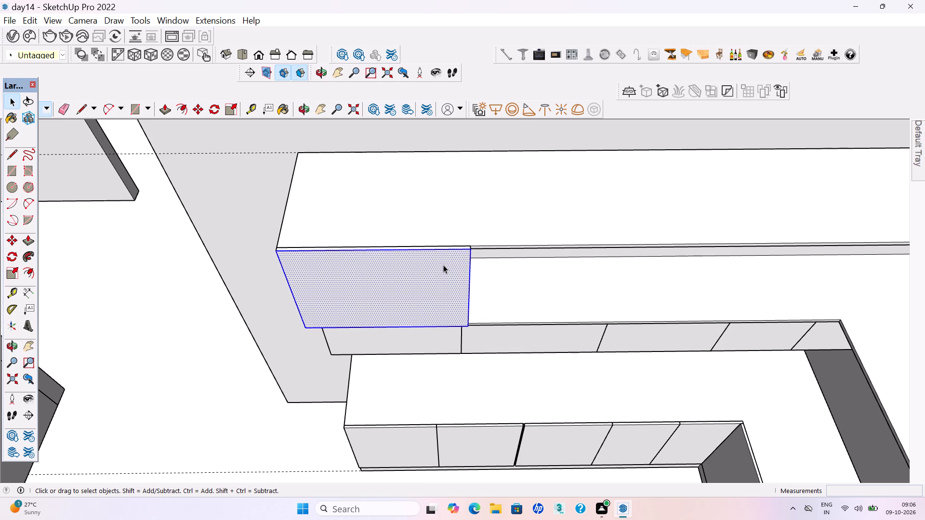
double_click(443, 265)
double_click(443, 264)
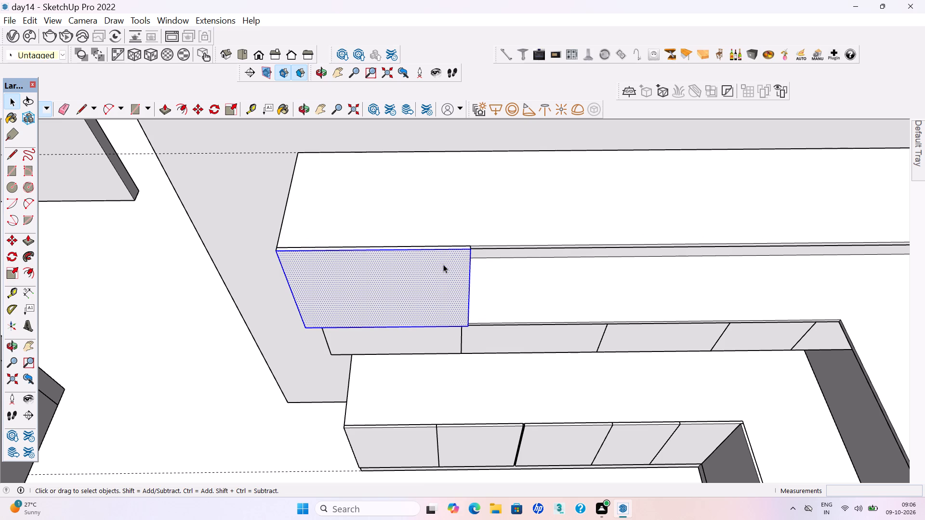
scroll(443, 250, "up", 6)
triple_click(436, 263)
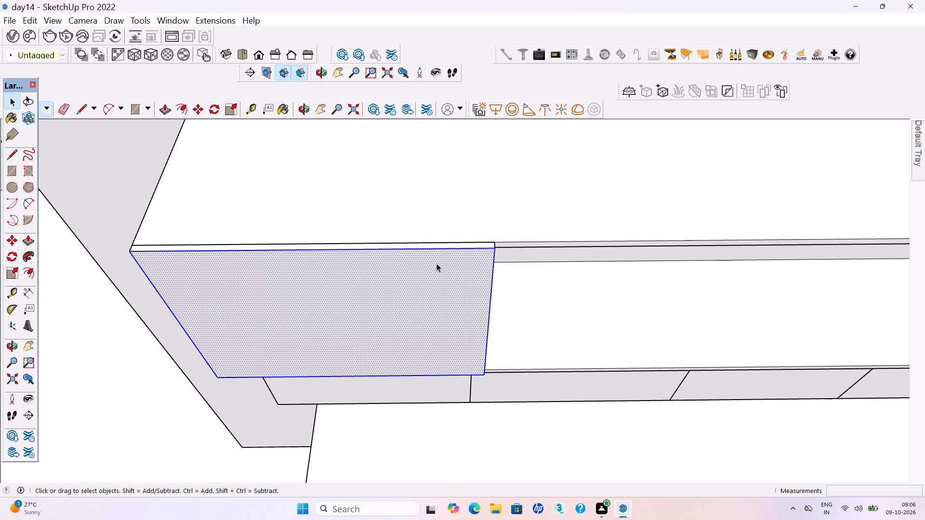
right_click(436, 261)
left_click(475, 113)
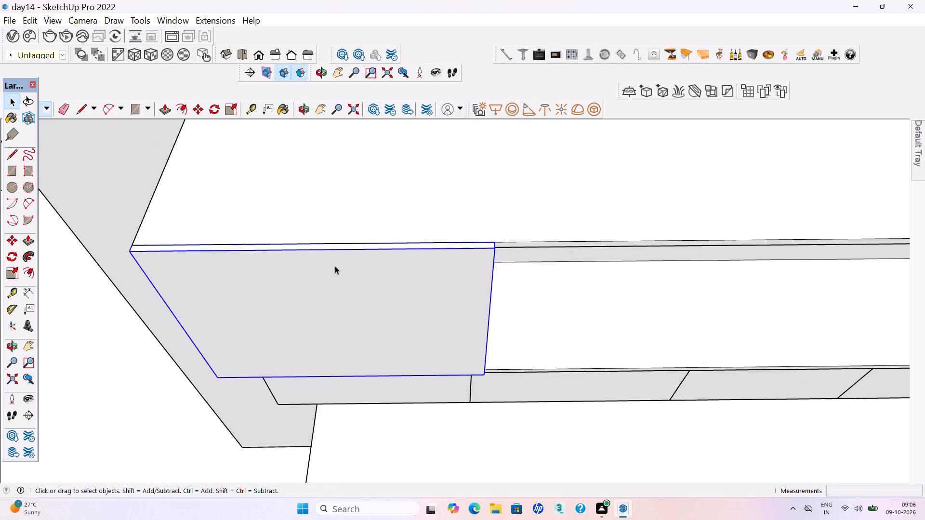
scroll(353, 266, "down", 16)
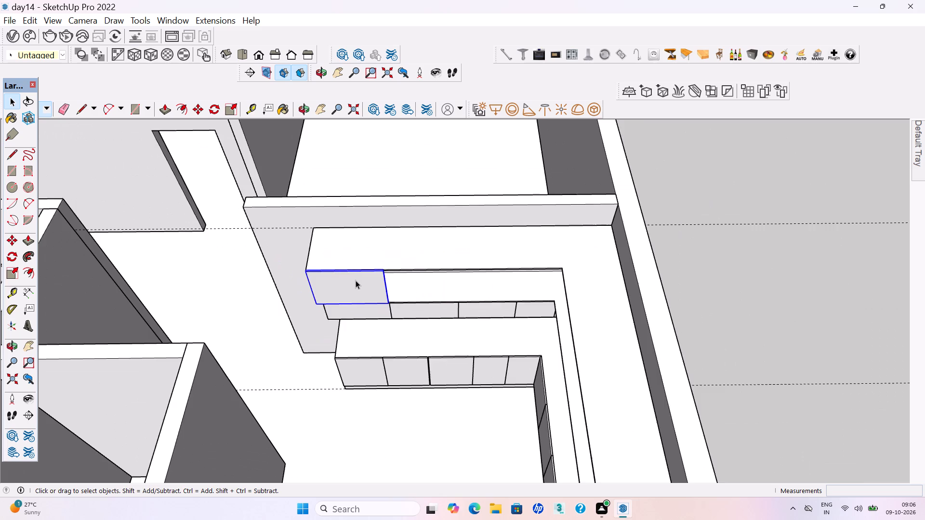
scroll(358, 285, "down", 8)
middle_click_drag(369, 312, 375, 282)
left_click(559, 293)
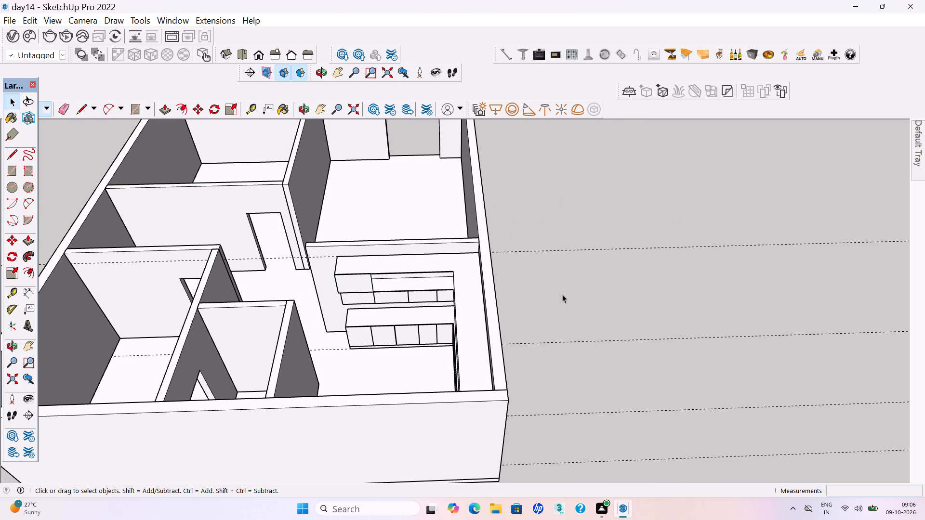
Draw a second front rectangle about 2' 2 1/4" by 1' 11 5/16" on the top box, directly beside the first door panel.
scroll(559, 320, "down", 3)
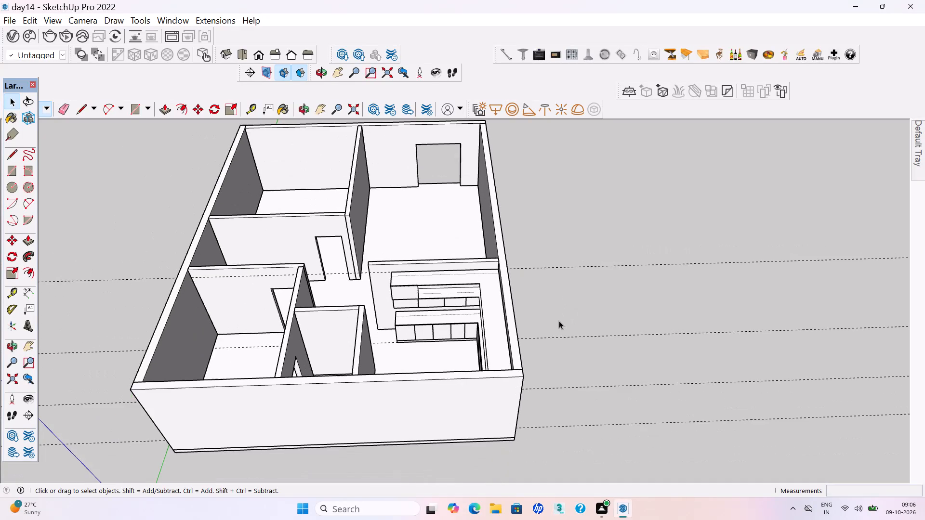
middle_click_drag(378, 317, 377, 269)
scroll(431, 265, "up", 4)
scroll(415, 302, "up", 11)
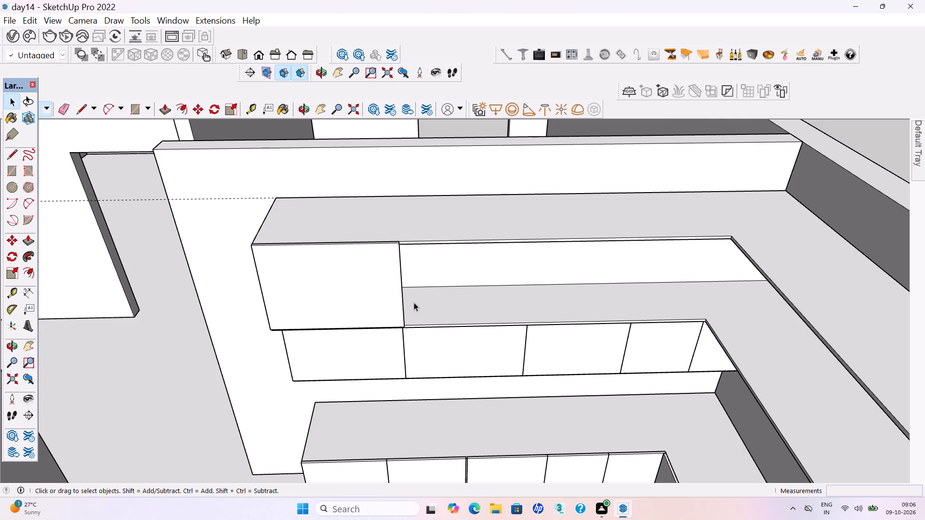
key("r")
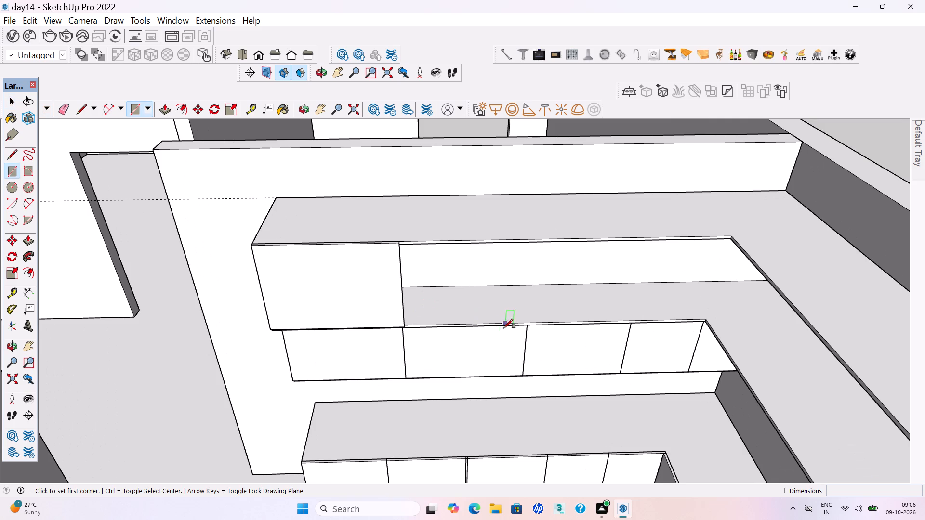
scroll(487, 328, "up", 3)
middle_click_drag(473, 325, 429, 352)
middle_click(429, 352)
scroll(346, 228, "up", 5)
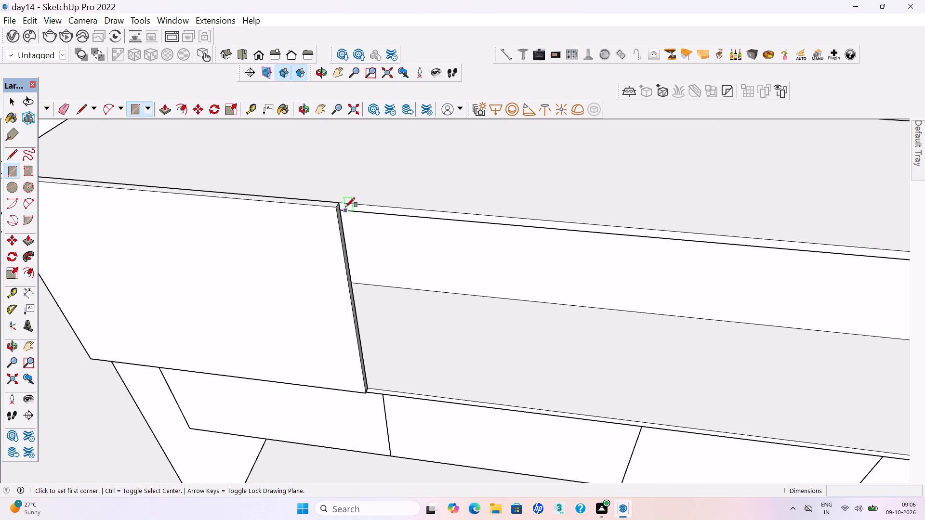
scroll(327, 195, "up", 14)
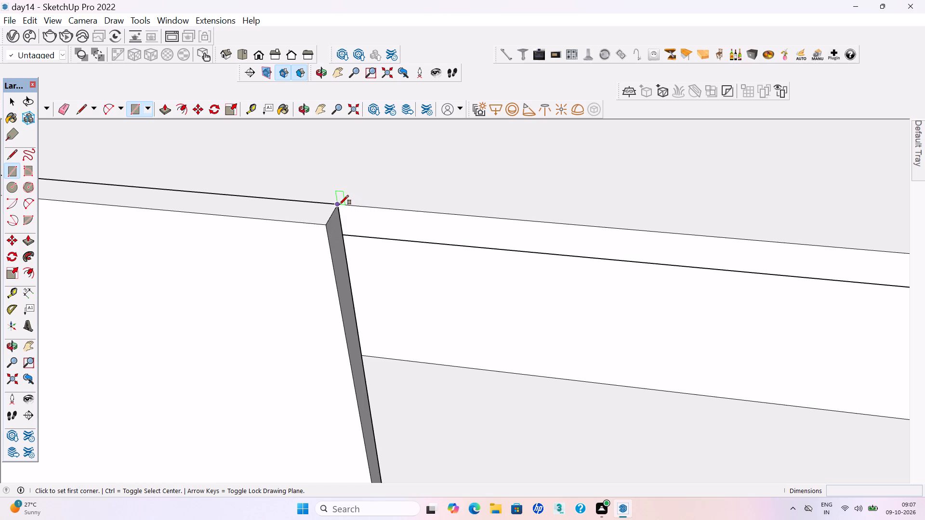
left_click(339, 205)
scroll(337, 207, "down", 15)
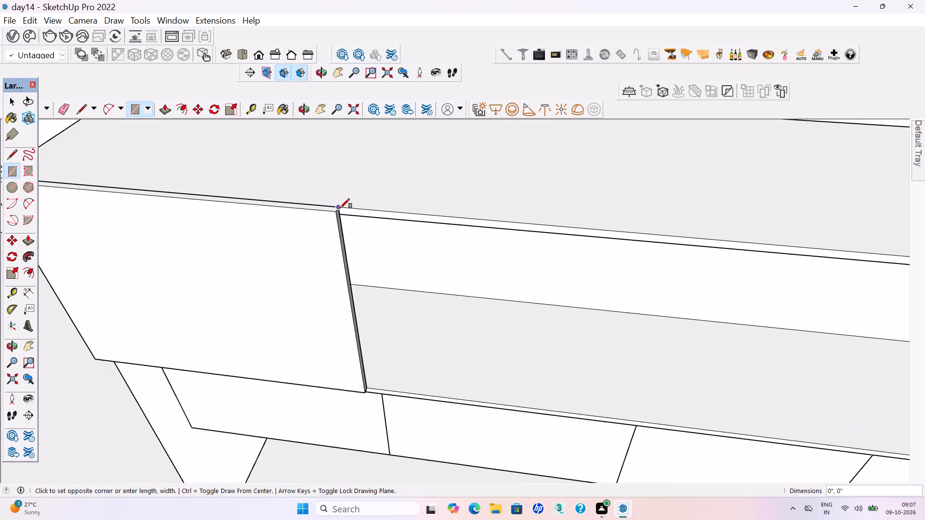
scroll(340, 208, "down", 6)
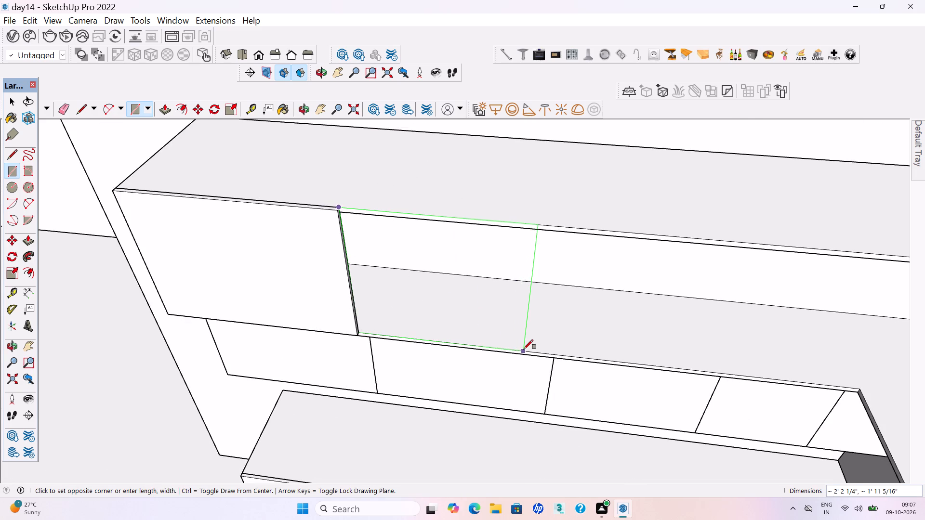
left_click(524, 349)
Extrude the second rectangle about 11/16" until it is flush with the first door panel's face.
key("p")
key("Return")
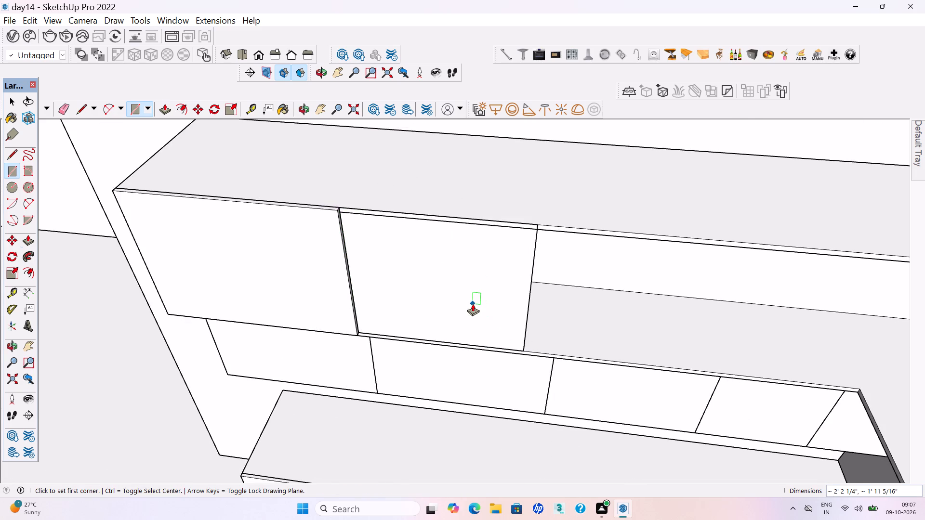
left_click(378, 237)
left_click(316, 219)
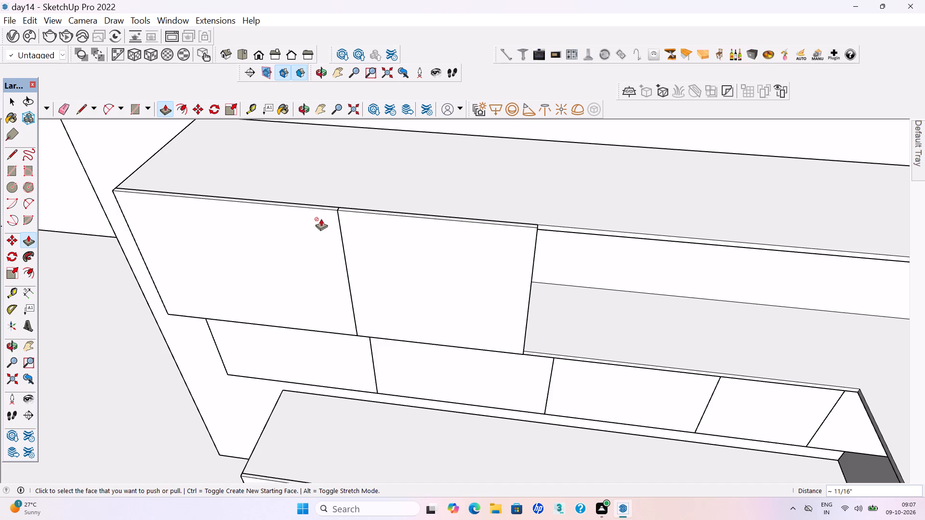
key("space")
key("space")
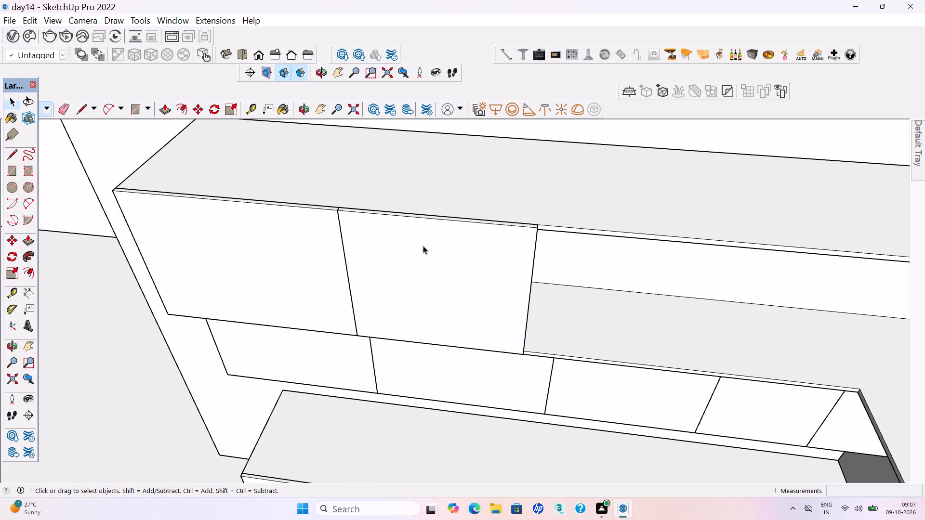
Make the second door panel a group, and clear the selection.
triple_click(423, 246)
right_click(422, 245)
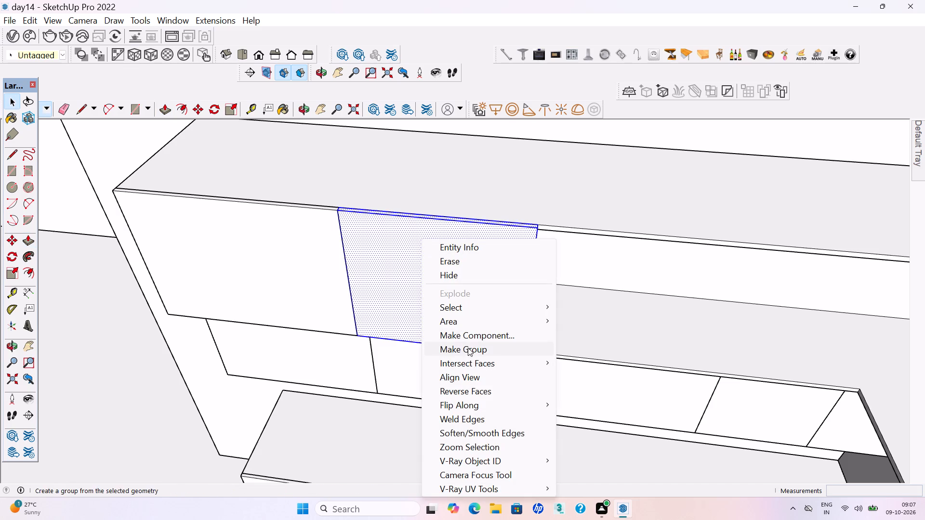
left_click(468, 348)
scroll(413, 309, "down", 12)
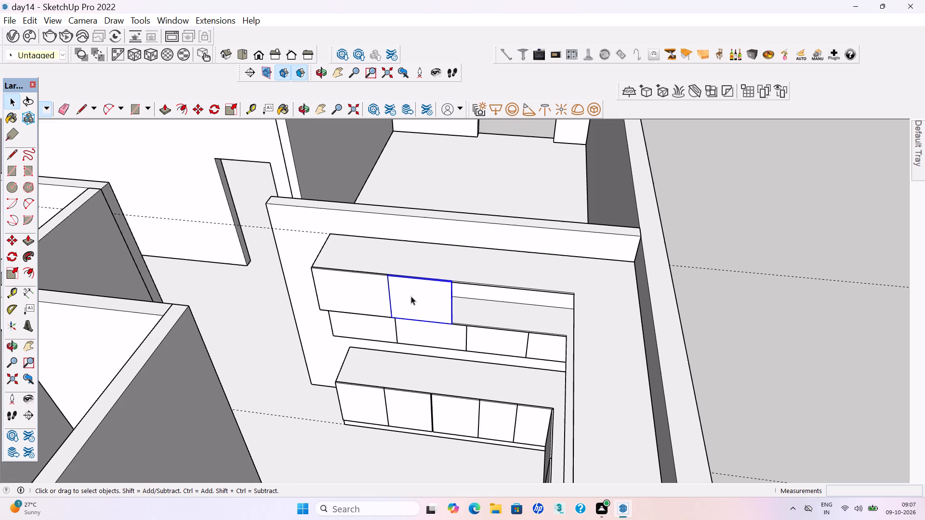
scroll(418, 316, "down", 2)
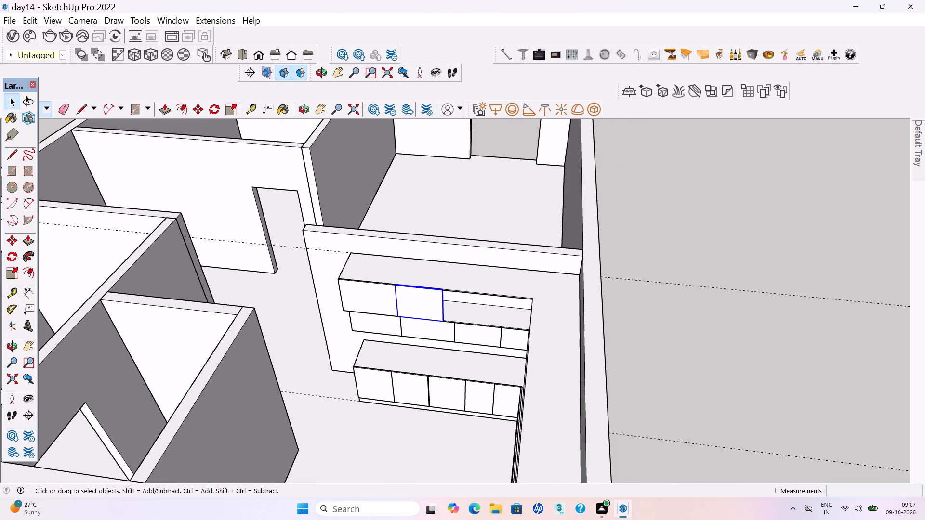
scroll(396, 519, "down", 3)
middle_click_drag(352, 516, 376, 509)
left_click(650, 391)
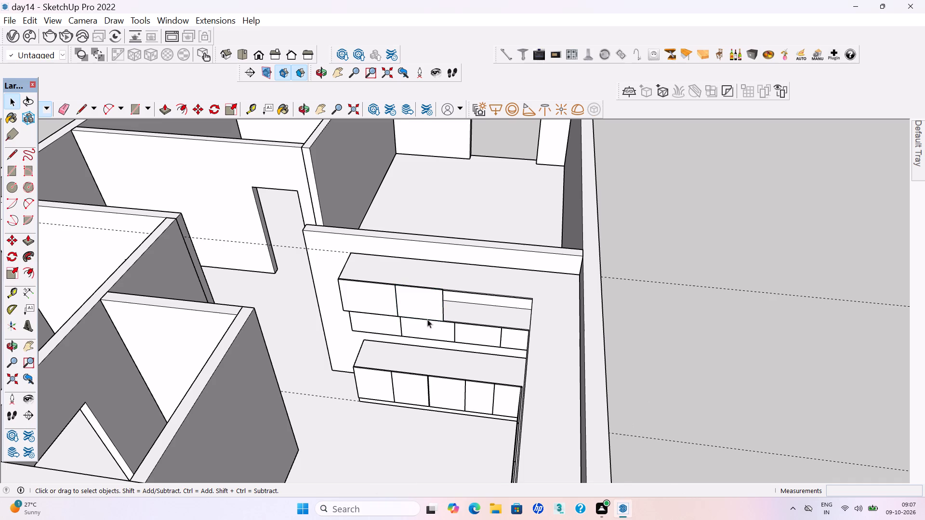
Draw a third front rectangle about 2' 2 1/2" by 1' 11 5/16" on the top box, directly beside the second door panel.
middle_click_drag(438, 287, 443, 276)
scroll(481, 301, "up", 10)
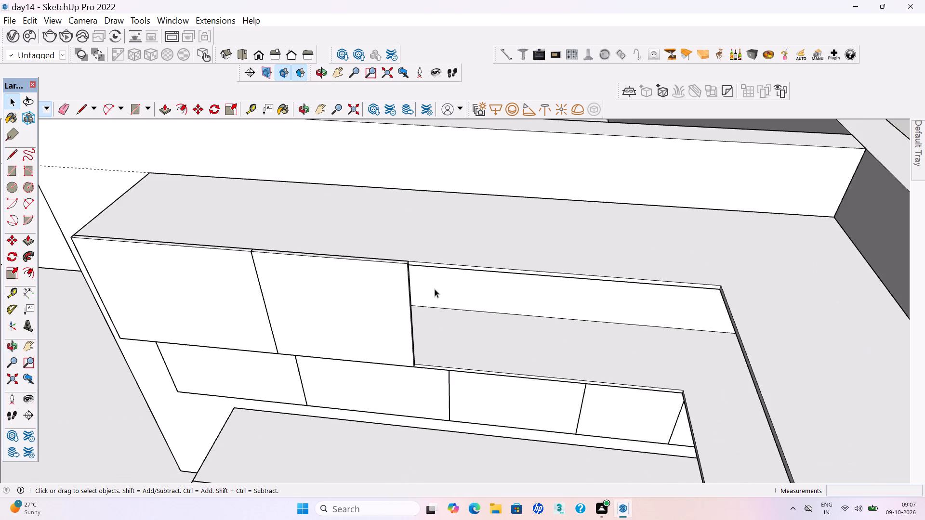
scroll(433, 277, "up", 3)
key("r")
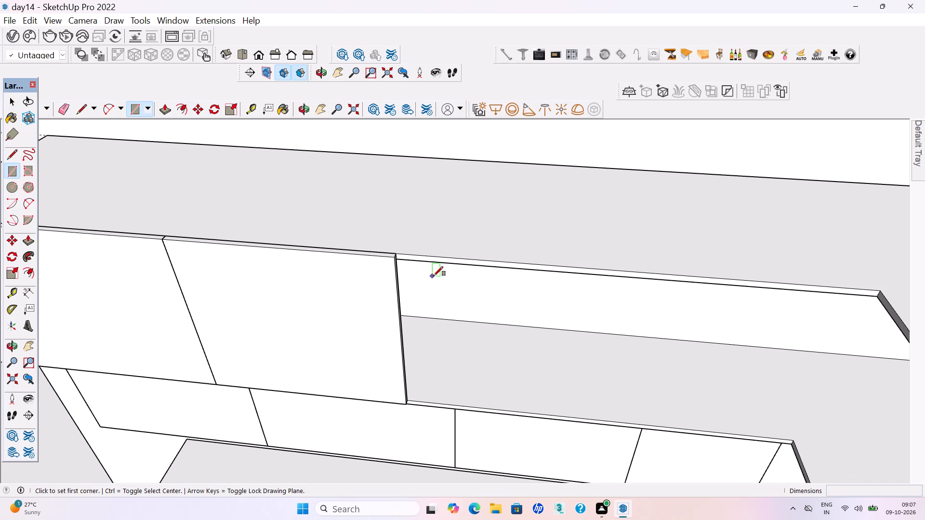
scroll(442, 290, "up", 4)
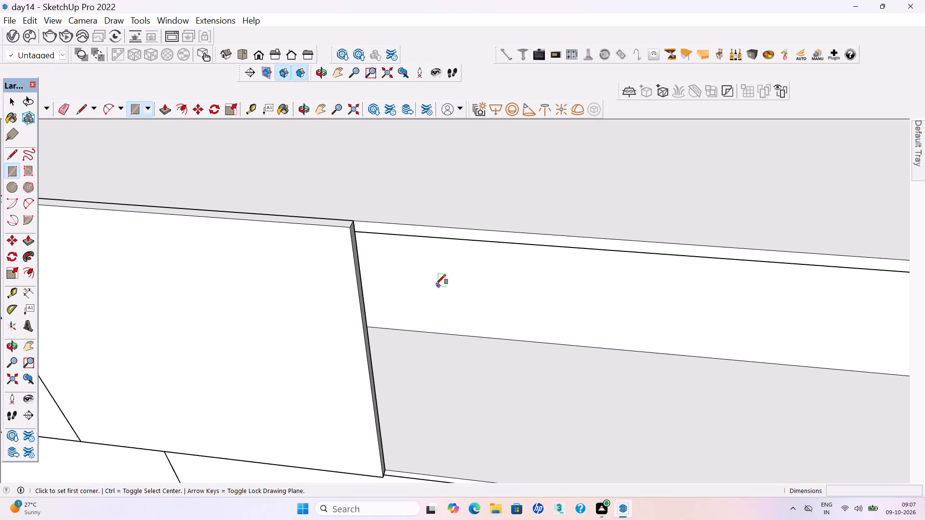
left_click(353, 221)
scroll(358, 221, "down", 7)
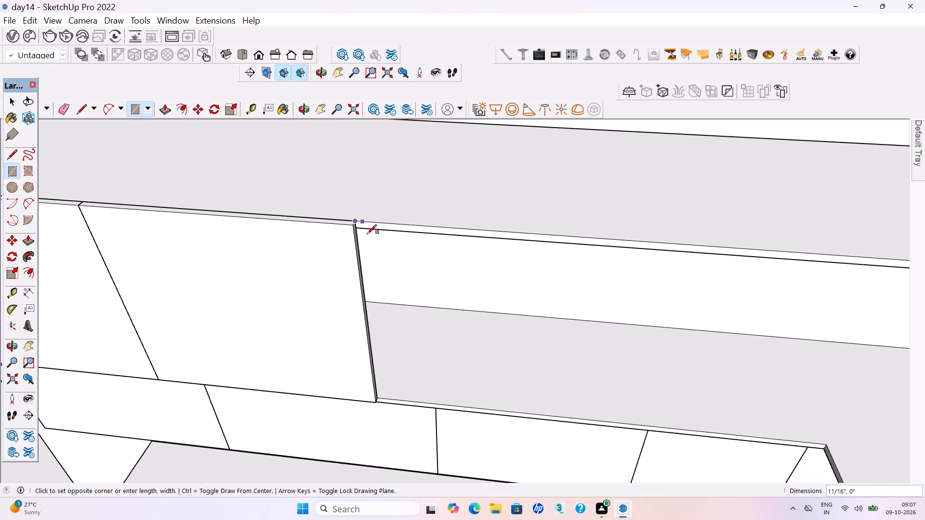
scroll(367, 234, "down", 2)
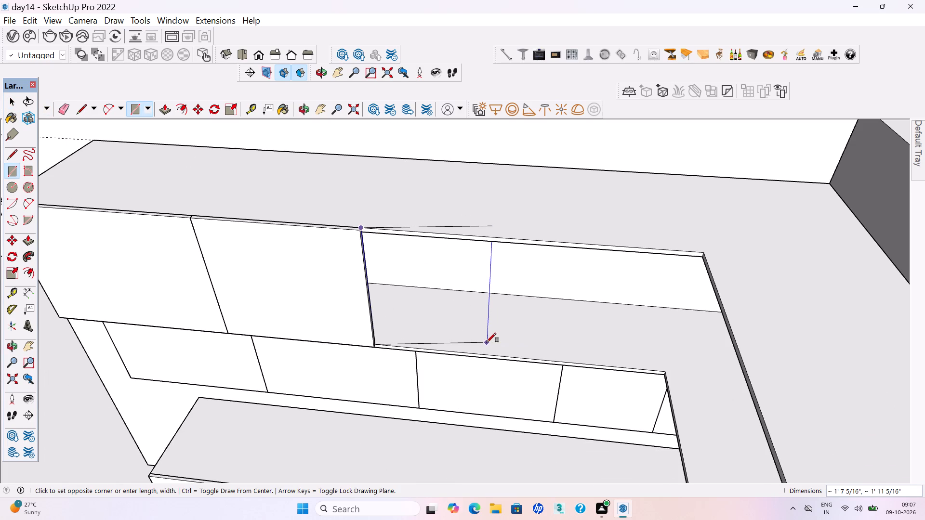
left_click(532, 358)
Extrude the third rectangle about 11/16" until it is flush with the second door panel's face.
key("p")
key("Return")
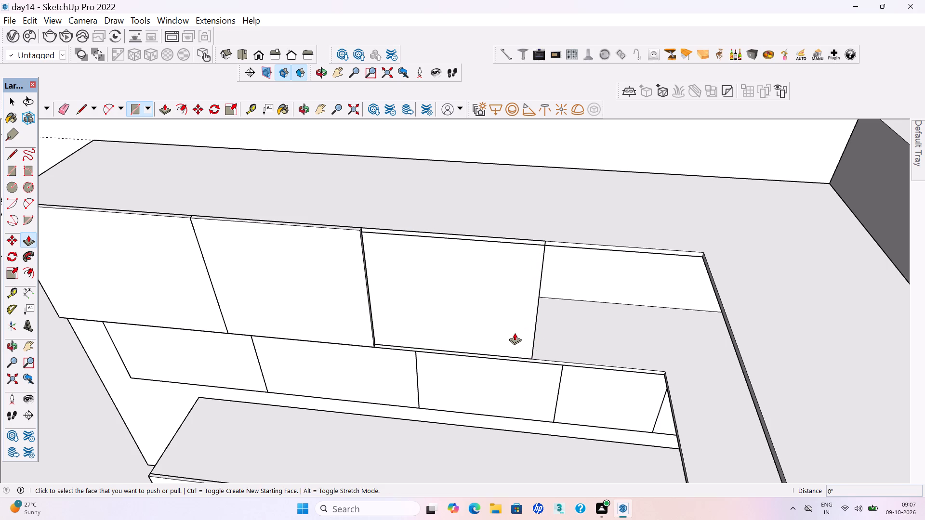
left_click(391, 254)
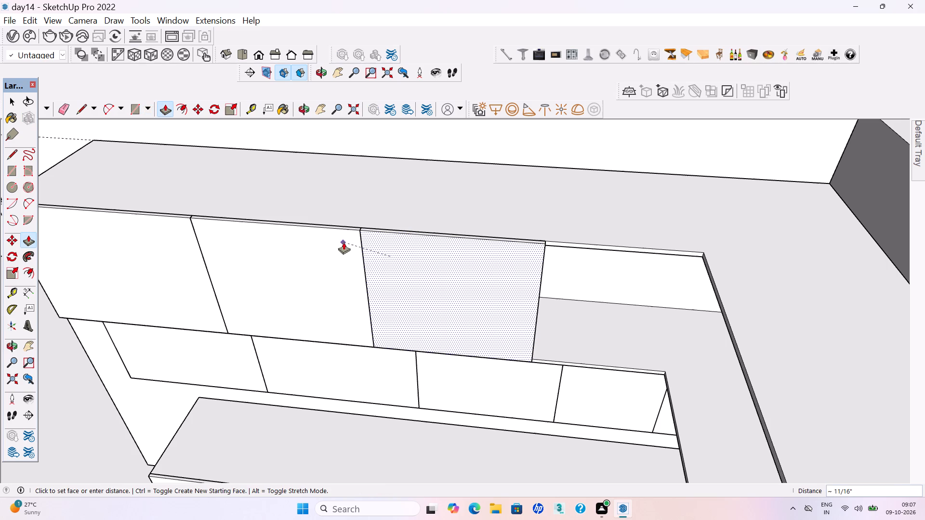
left_click(344, 242)
key("space")
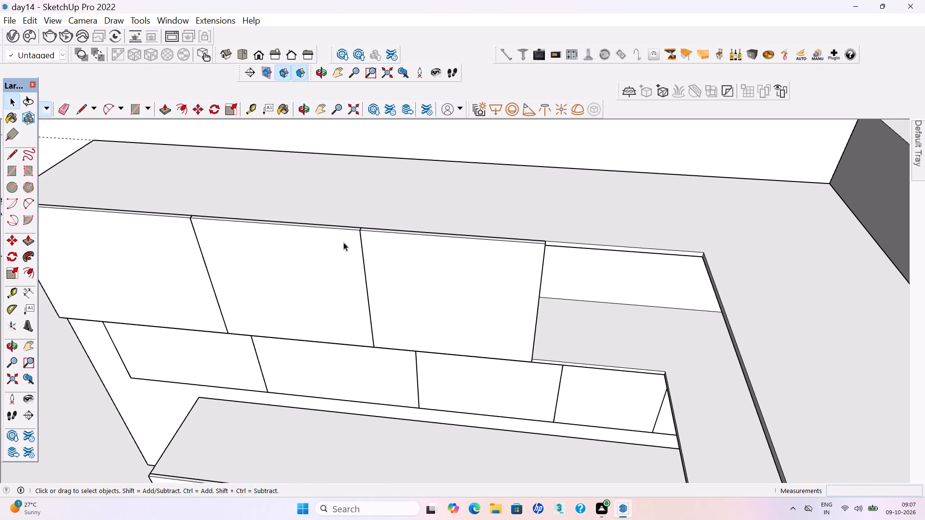
Make the third door panel a group, and clear the selection.
triple_click(418, 277)
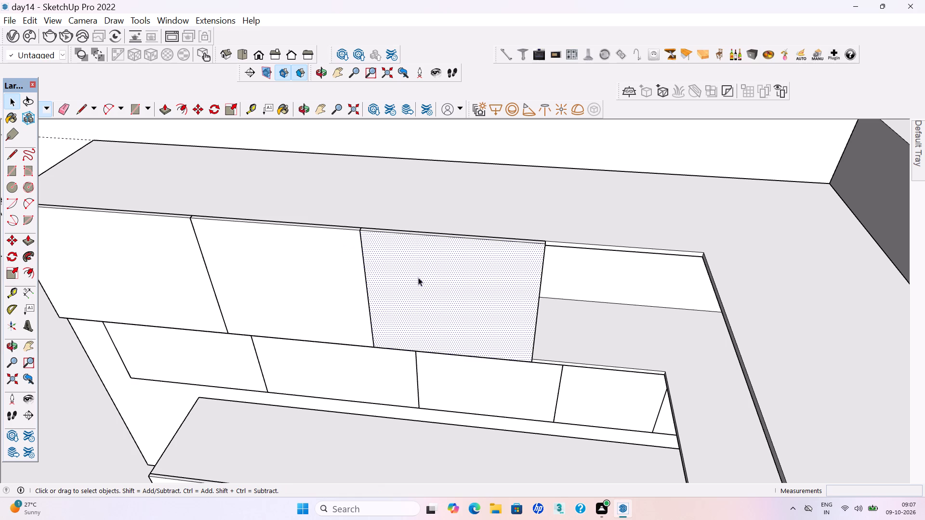
right_click(422, 280)
left_click(451, 128)
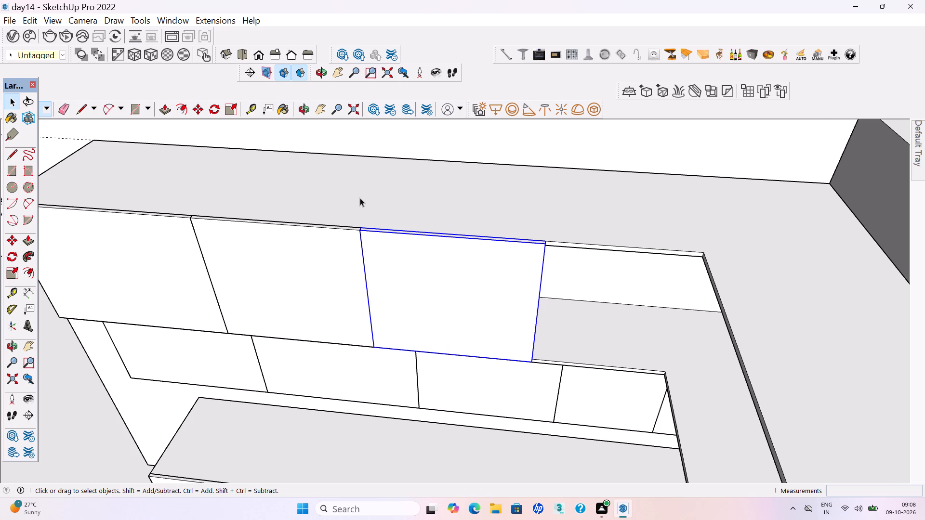
scroll(358, 198, "down", 2)
middle_click_drag(358, 201, 369, 199)
scroll(387, 245, "down", 8)
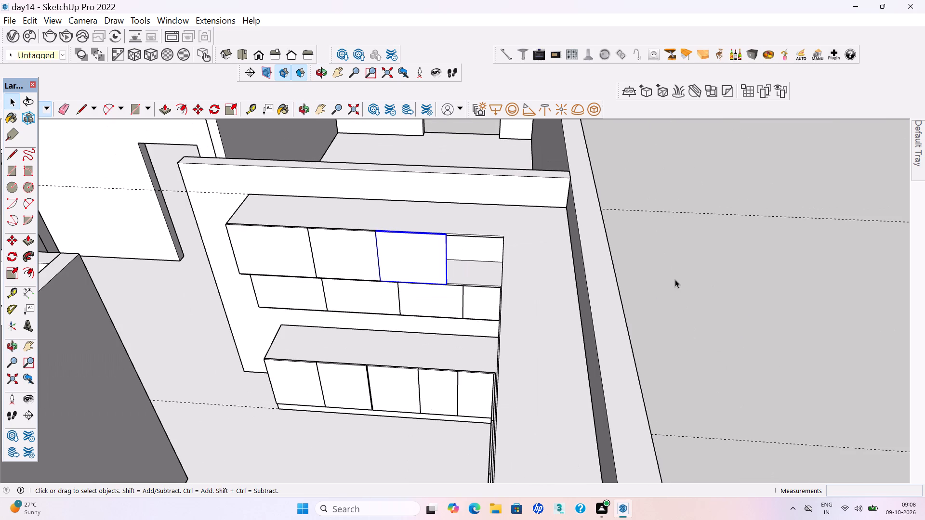
left_click(678, 280)
Draw a fourth front rectangle about 1' 9 5/8" by 1' 11 5/16" from the third door panel to the top box's inner corner.
scroll(450, 248, "up", 10)
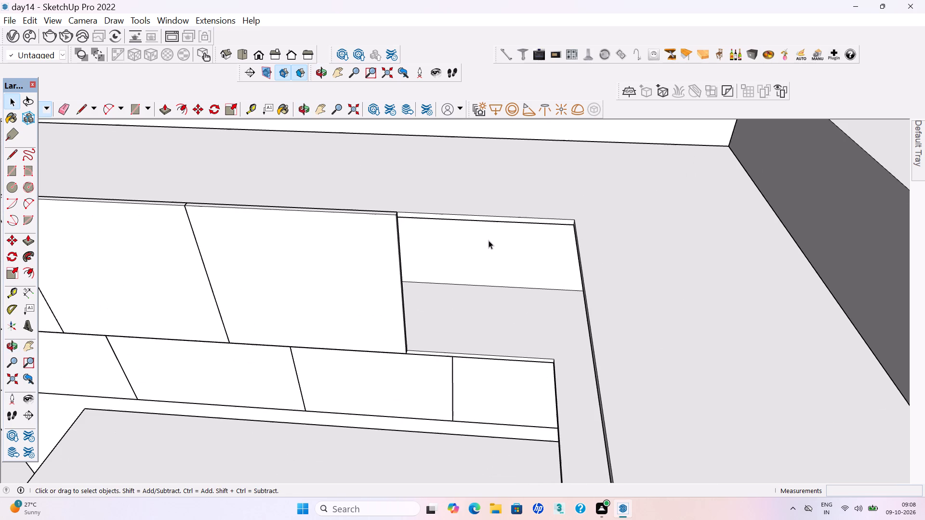
key("r")
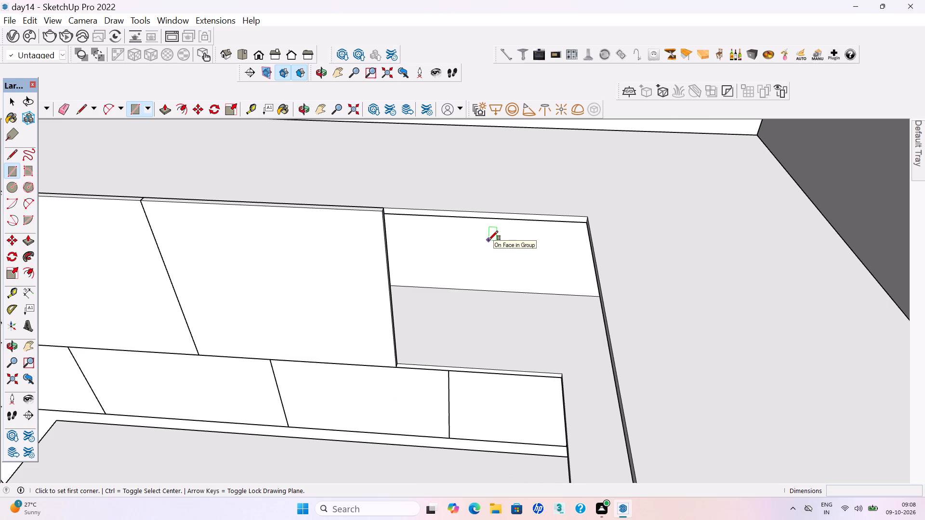
left_click(385, 207)
left_click(561, 375)
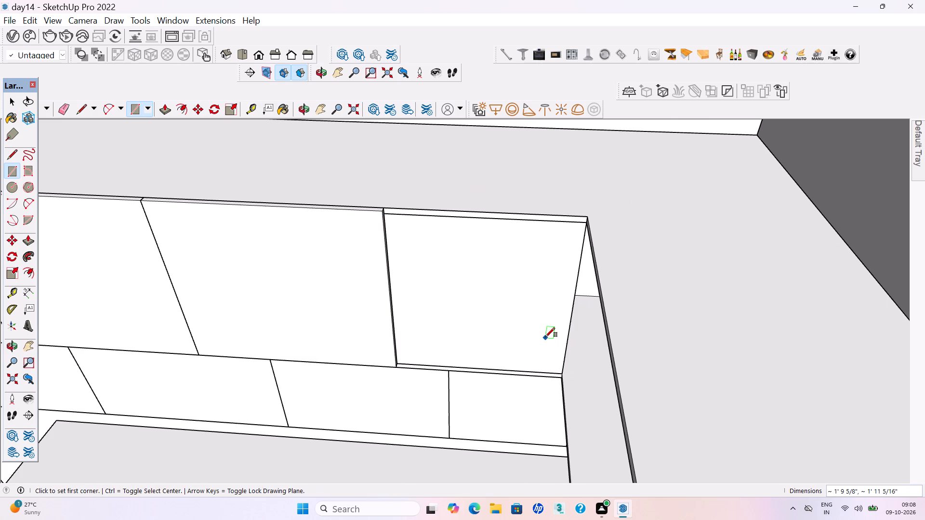
Extrude the fourth rectangle until it is flush with the third door panel's face.
key("p")
key("Return")
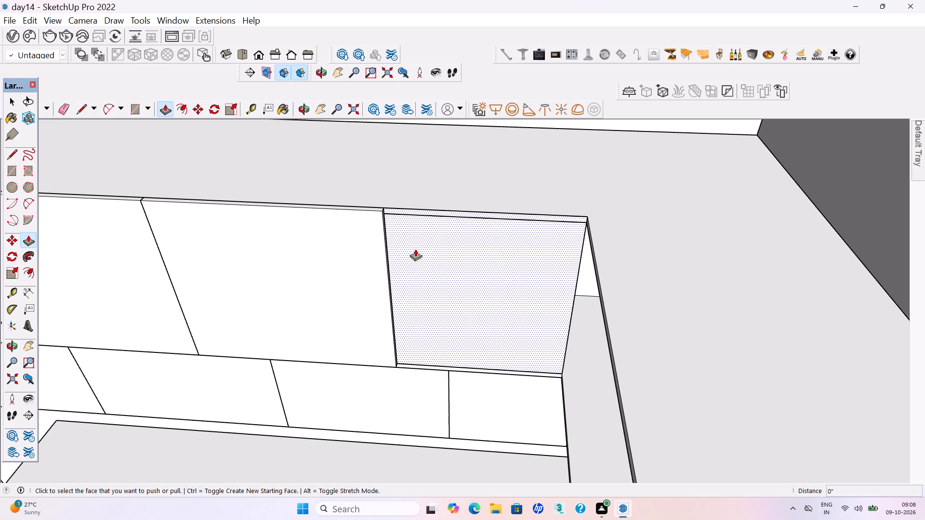
left_click(414, 245)
left_click(367, 235)
key("space")
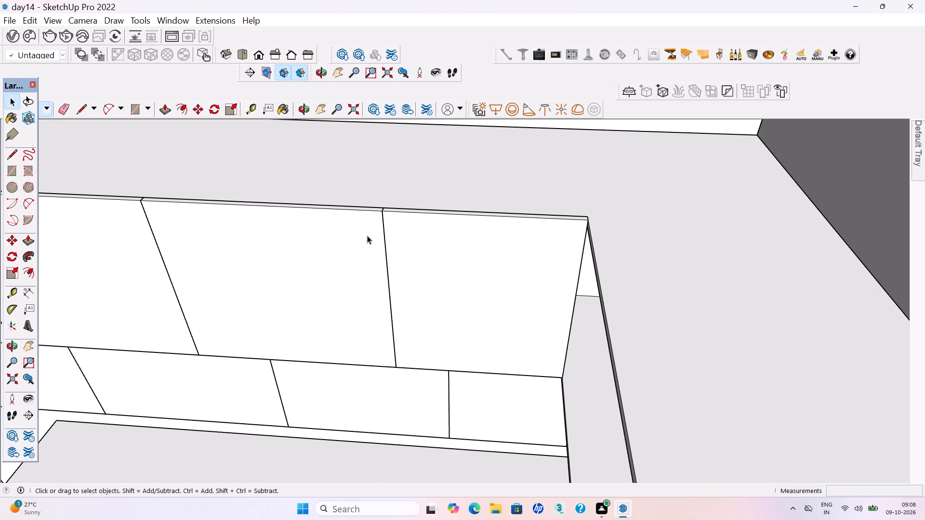
Make the fourth door panel a group, and clear the selection.
middle_click_drag(444, 239, 448, 274)
double_click(438, 269)
triple_click(433, 266)
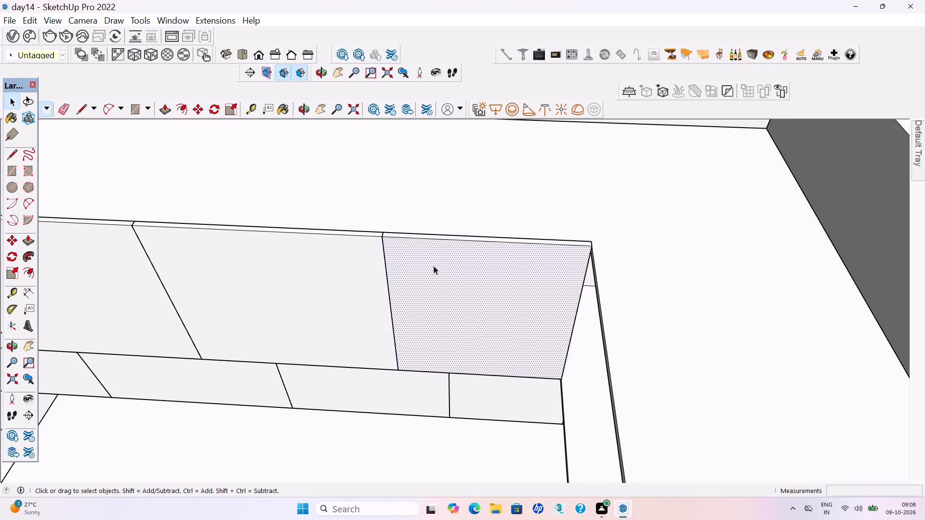
right_click(435, 266)
left_click(464, 120)
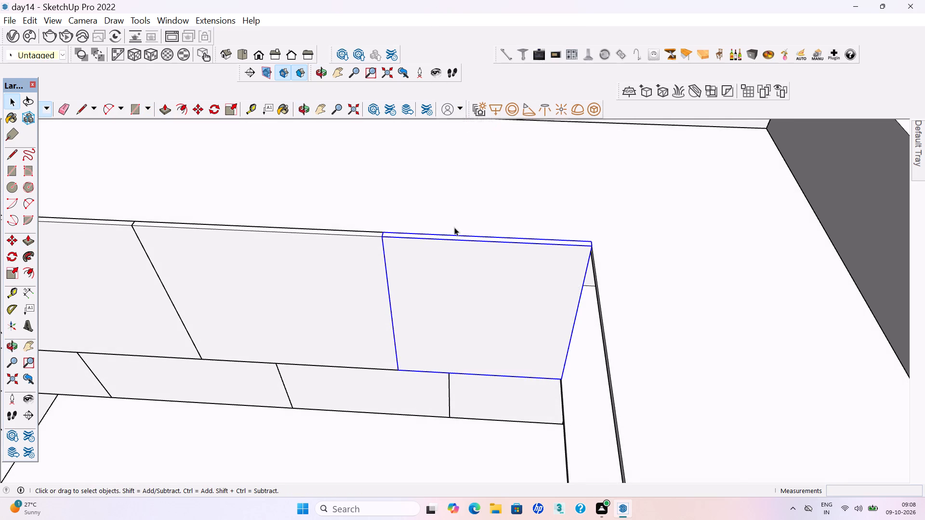
scroll(453, 235, "down", 15)
left_click(657, 302)
On the top box's other leg, draw a front rectangle about 1' 11 5/16" by 2' 5/8" starting at the inner corner beside the fourth door panel.
scroll(366, 255, "down", 9)
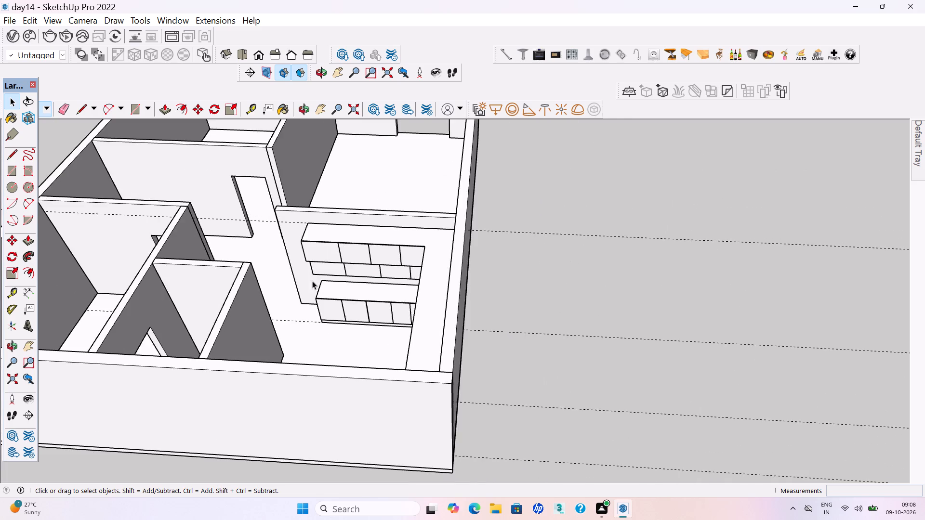
middle_click_drag(330, 293, 617, 319)
middle_click_drag(630, 316, 661, 308)
middle_click_drag(670, 305, 674, 304)
middle_click_drag(679, 303, 696, 298)
left_click(704, 379)
middle_click_drag(563, 392, 584, 353)
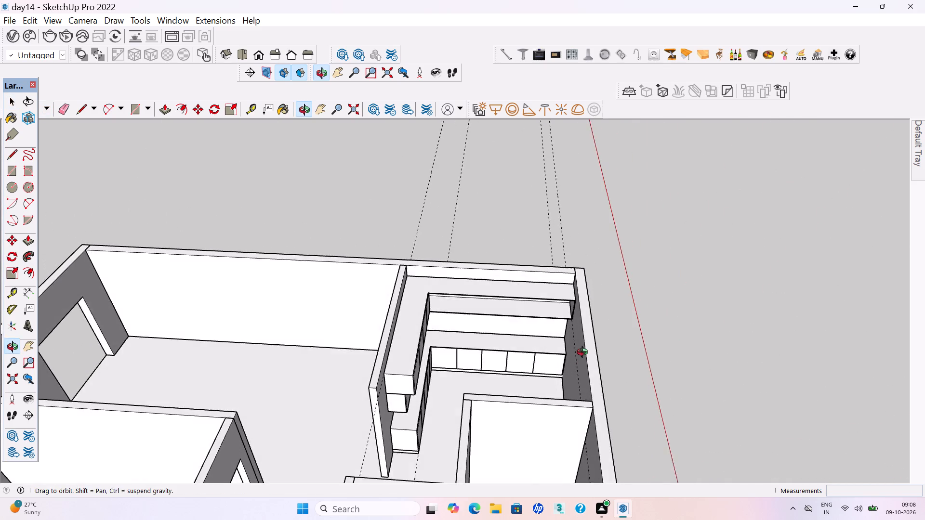
middle_click_drag(584, 353, 585, 345)
scroll(574, 308, "up", 14)
middle_click_drag(566, 336, 534, 328)
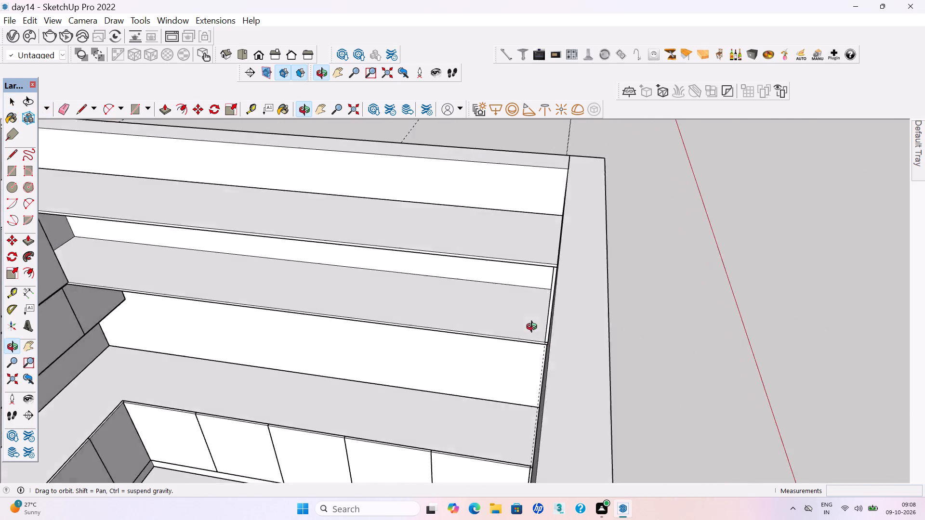
middle_click_drag(534, 328, 598, 311)
middle_click(598, 311)
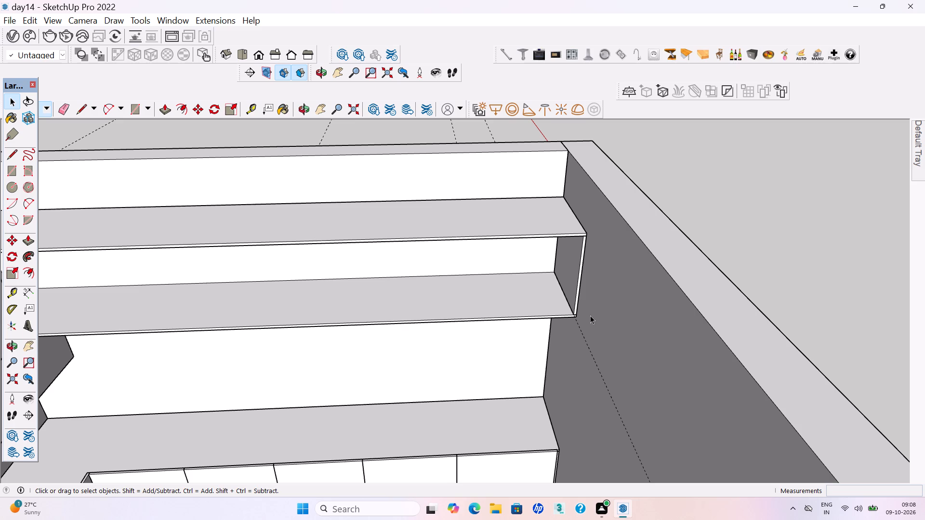
scroll(555, 277, "down", 2)
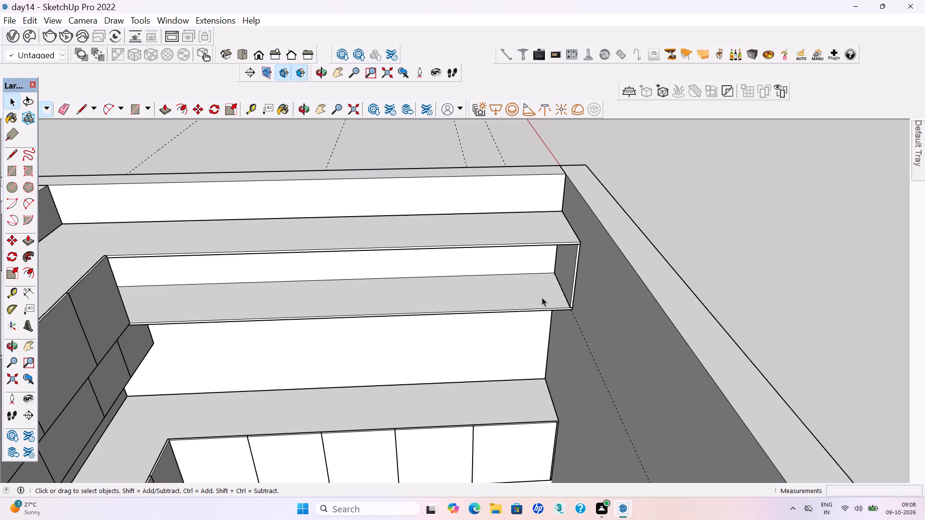
scroll(609, 253, "down", 2)
middle_click_drag(471, 320, 471, 305)
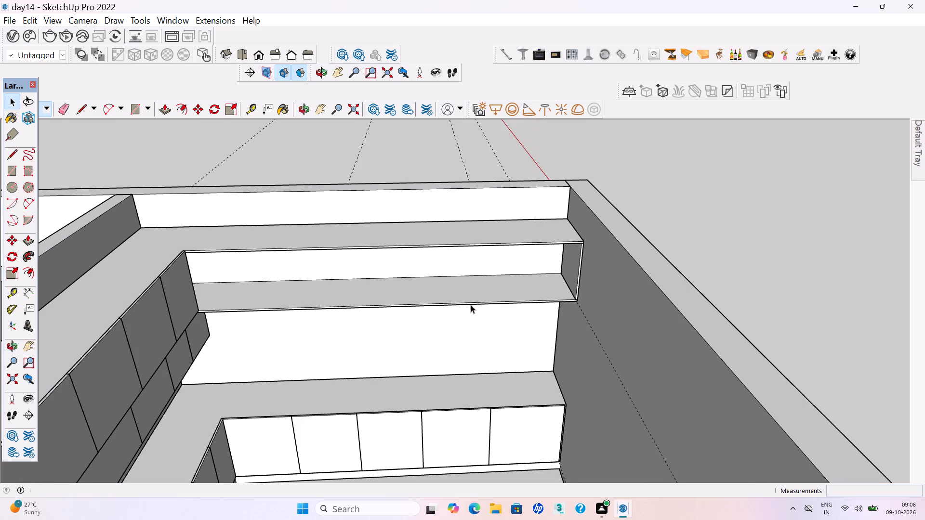
key("r")
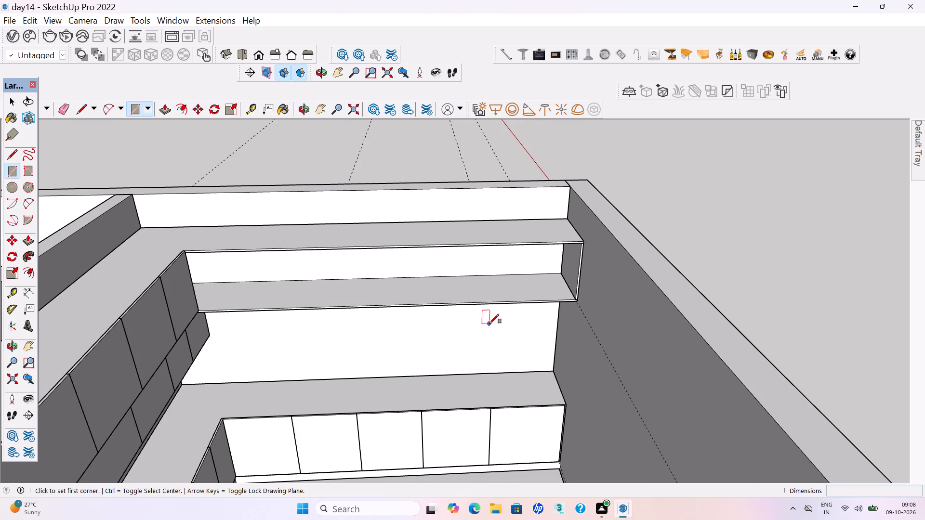
scroll(489, 324, "down", 2)
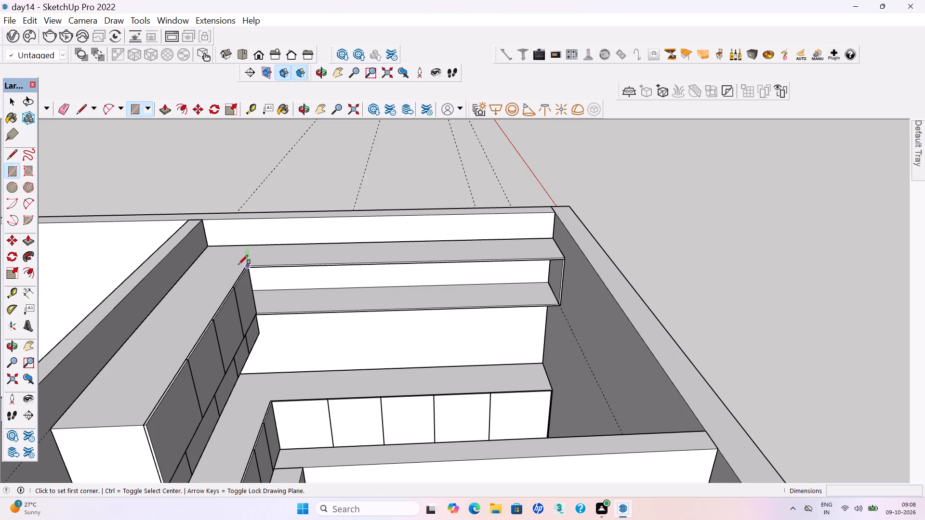
scroll(238, 264, "up", 20)
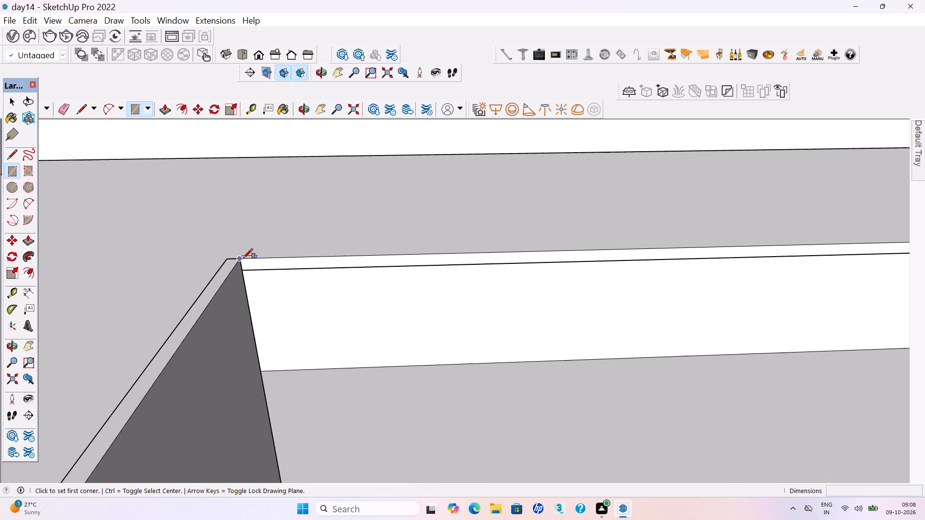
left_click(243, 258)
scroll(246, 258, "down", 9)
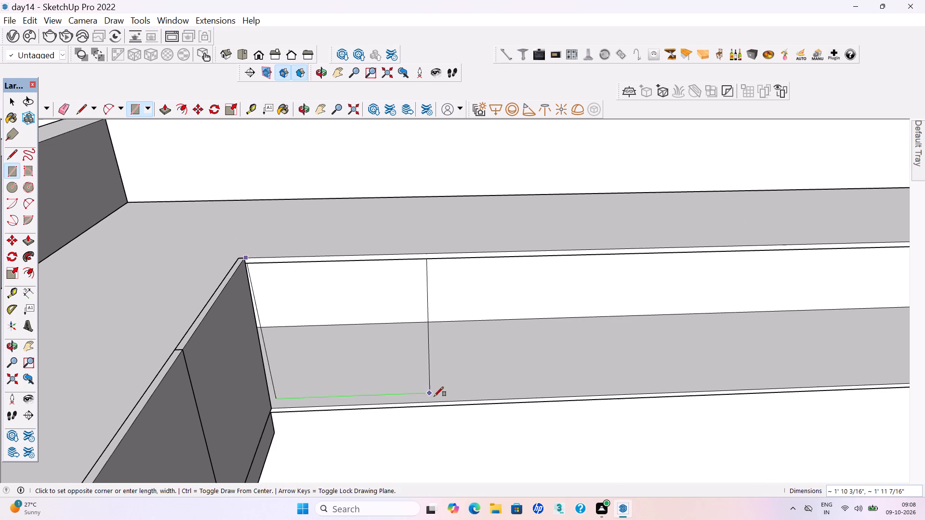
left_click(445, 403)
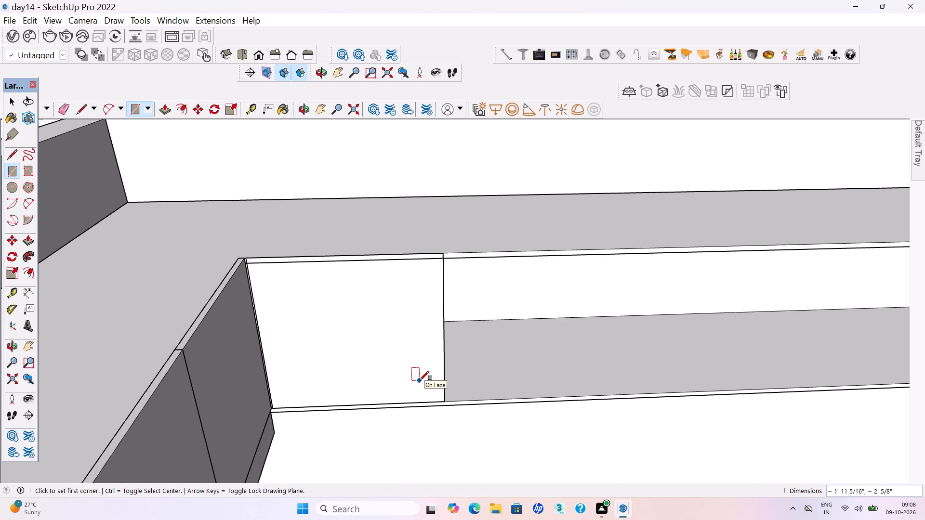
Extrude the corner rectangle on the other leg 18 mm.
key("p")
key("Return")
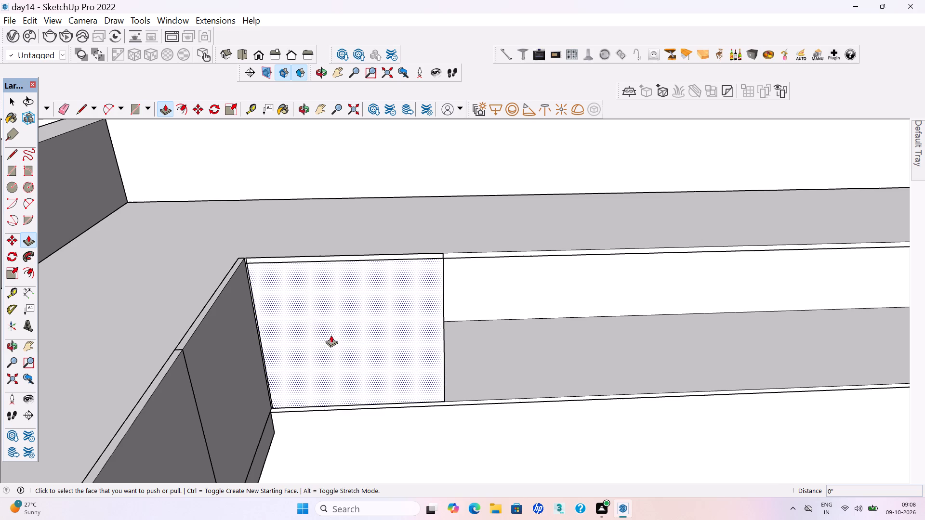
left_click(307, 314)
type("18")
type("mm")
key("Return")
key("space")
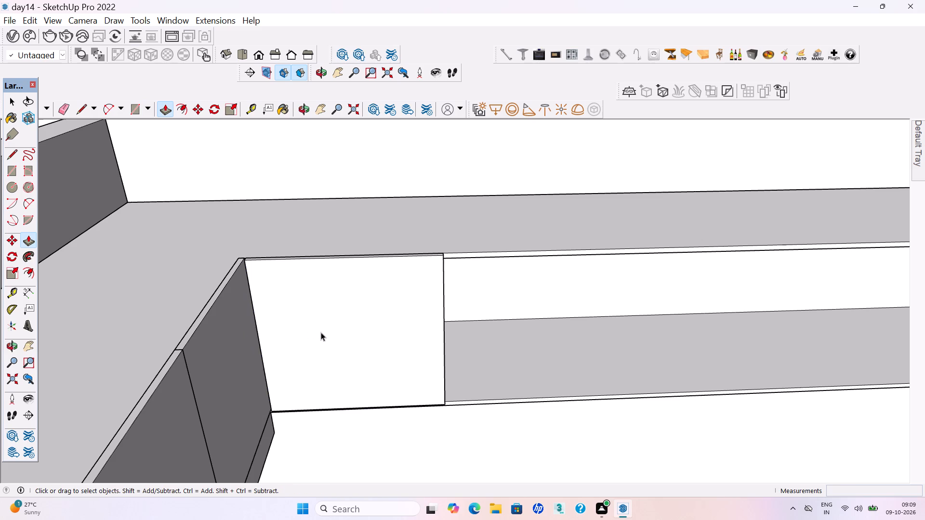
Make the first door panel on the other leg a group, and clear the selection.
scroll(417, 364, "down", 2)
middle_click_drag(412, 305, 405, 419)
scroll(412, 357, "up", 2)
triple_click(411, 333)
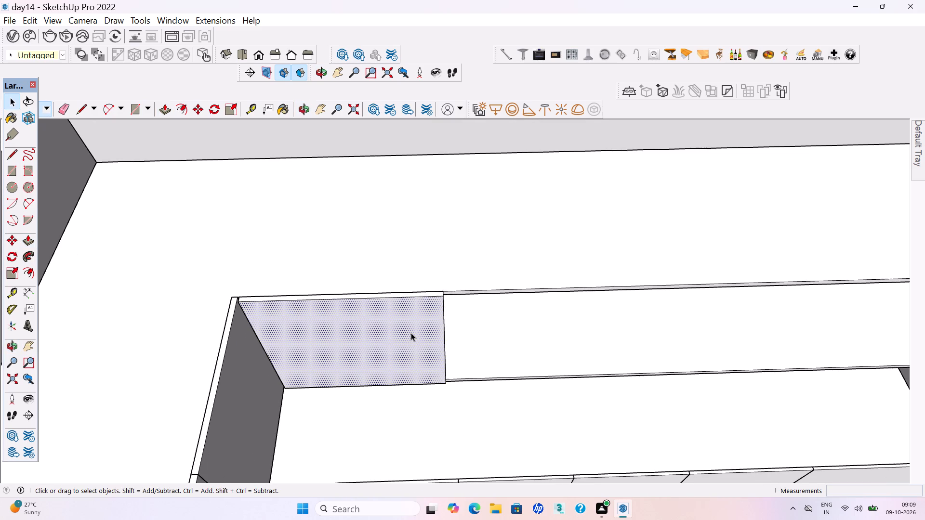
right_click(411, 333)
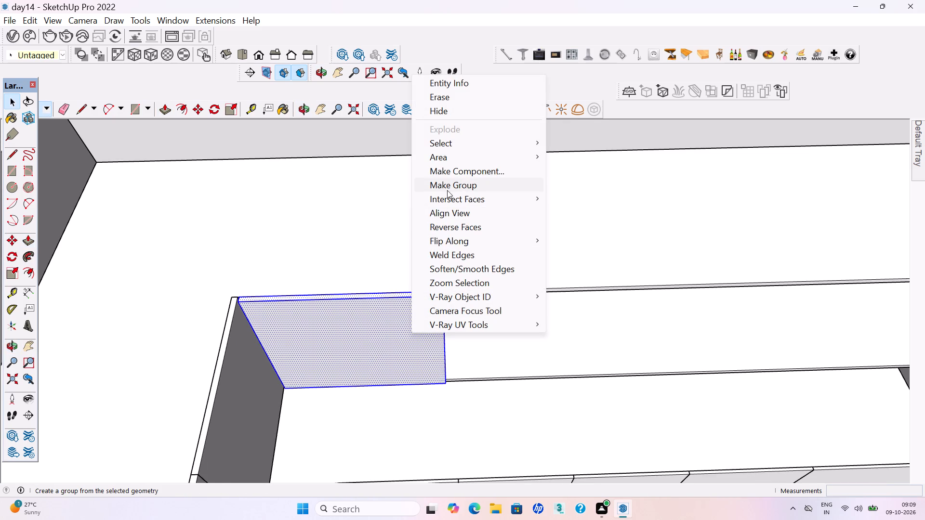
left_click(447, 190)
scroll(284, 308, "down", 9)
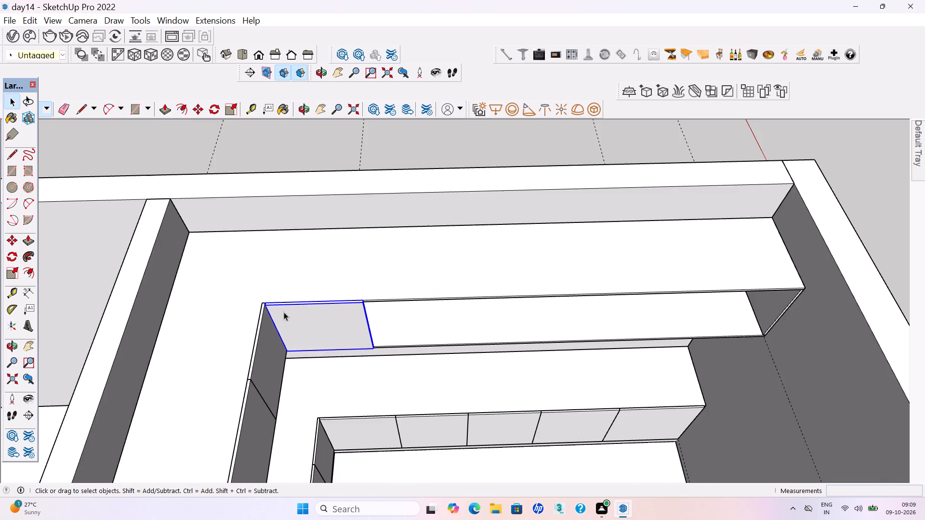
scroll(284, 312, "down", 10)
middle_click_drag(303, 330, 320, 283)
left_click(548, 404)
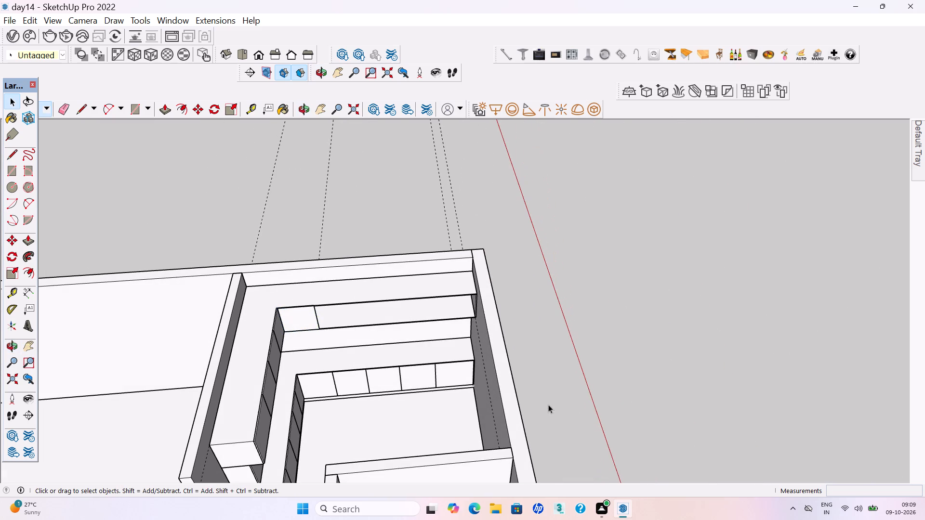
Save the model.
key("ctrl+s")
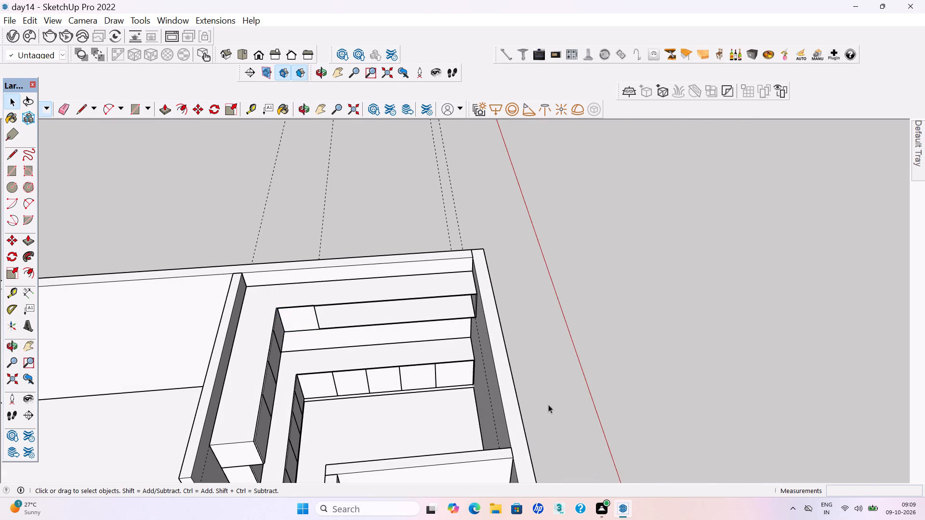
On the top box's other leg, draw a front rectangle about 1' 11 5/16" by 1' 8 1/2" beside the first door panel.
scroll(570, 399, "down", 3)
middle_click_drag(423, 356, 421, 352)
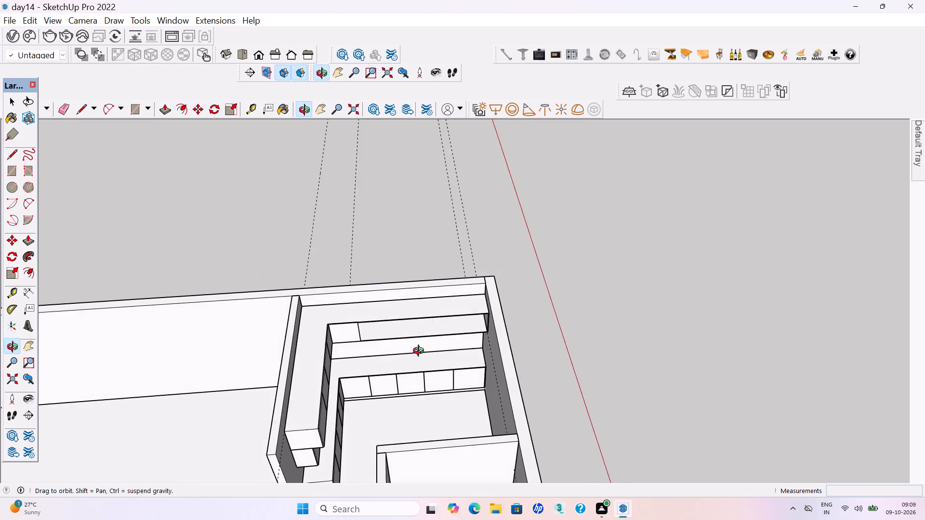
middle_click_drag(421, 352, 414, 342)
scroll(357, 314, "up", 5)
scroll(357, 354, "up", 7)
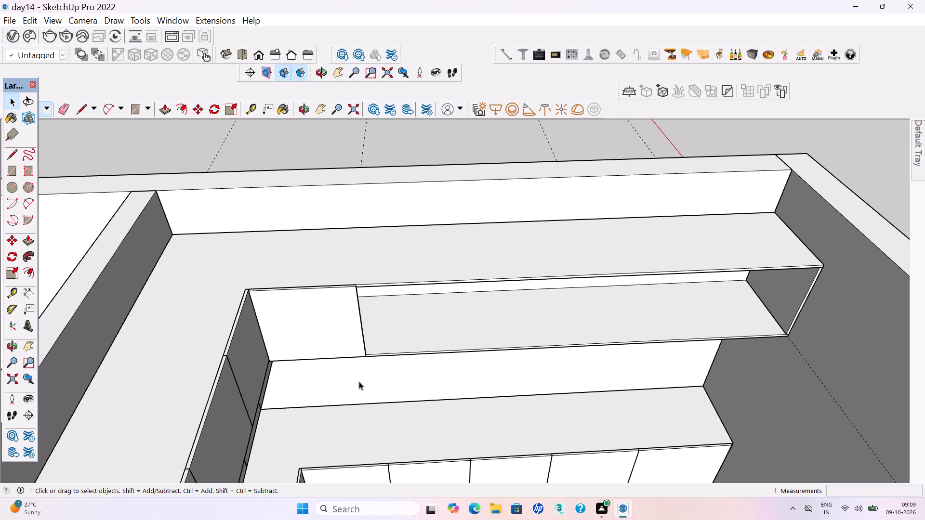
scroll(461, 374, "down", 3)
middle_click_drag(455, 357, 442, 362)
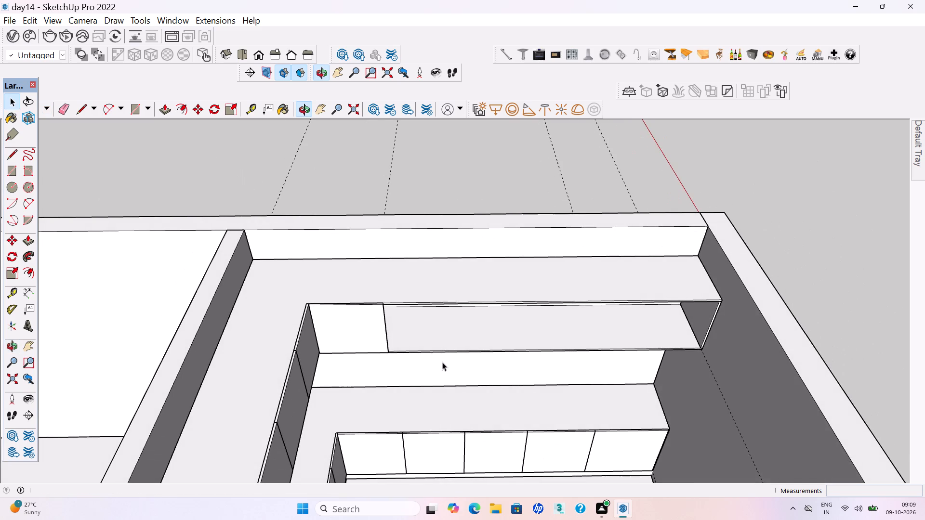
scroll(439, 364, "up", 7)
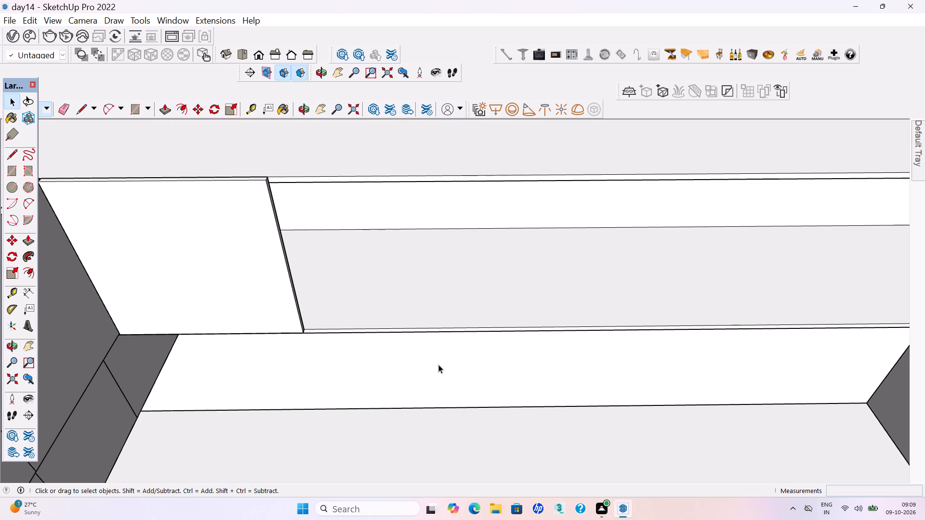
key("r")
scroll(264, 195, "up", 4)
scroll(292, 167, "up", 4)
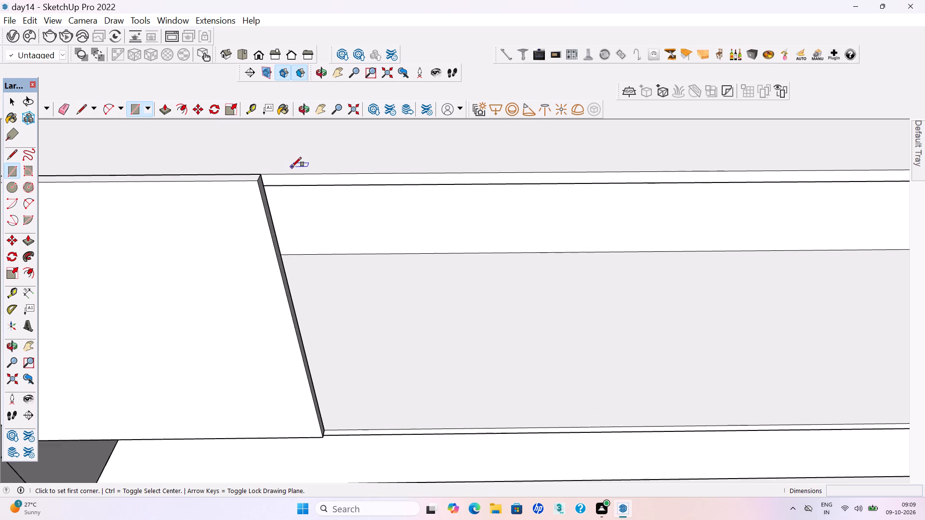
scroll(264, 170, "up", 3)
left_click(256, 176)
scroll(256, 176, "down", 3)
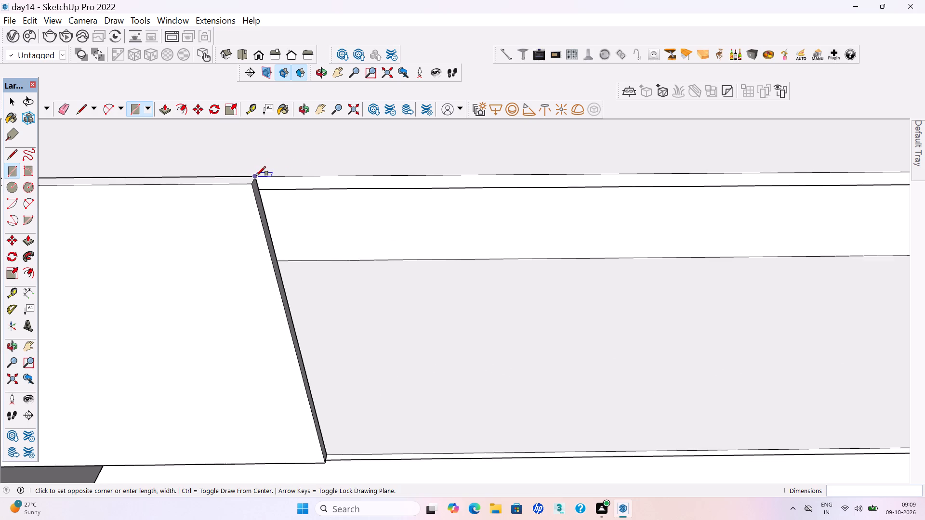
scroll(256, 176, "down", 7)
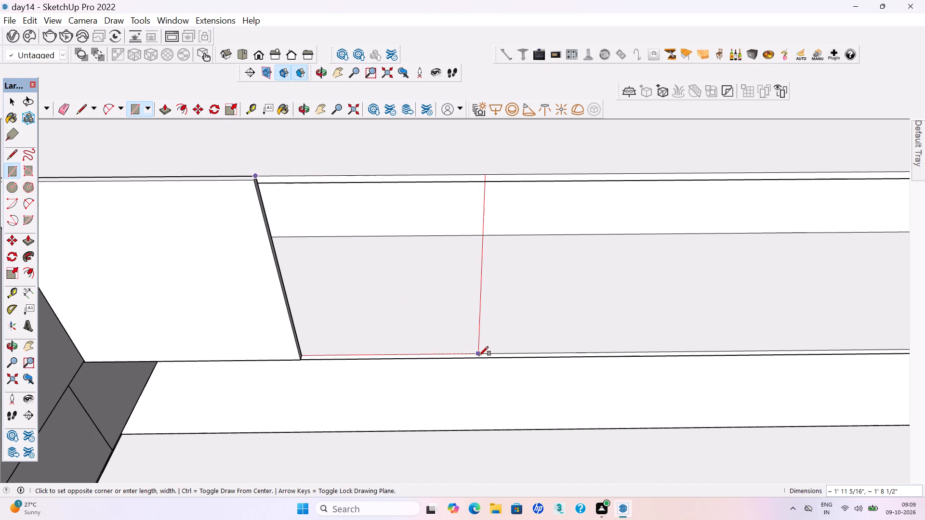
left_click(479, 356)
Extrude the second rectangle flush with the first door panel's face, and make the solid a group.
key("p")
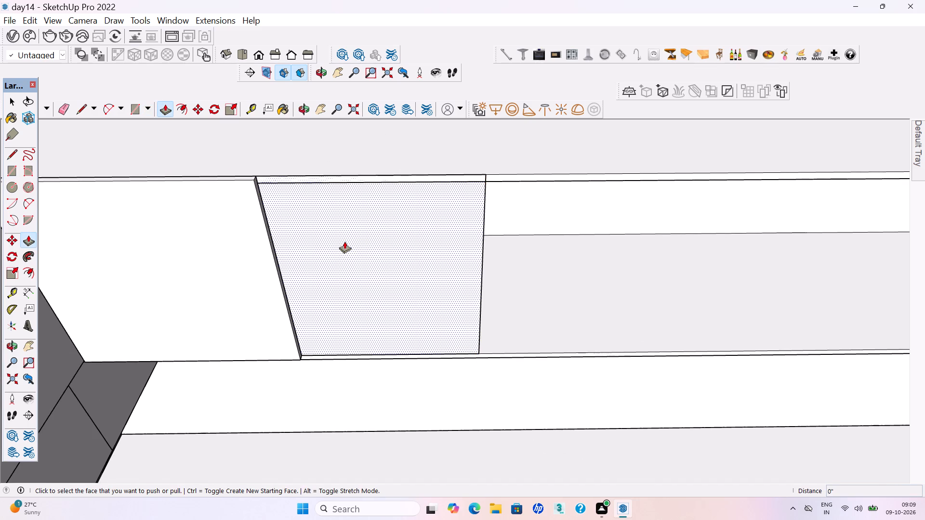
left_click(344, 240)
left_click(231, 209)
key("space")
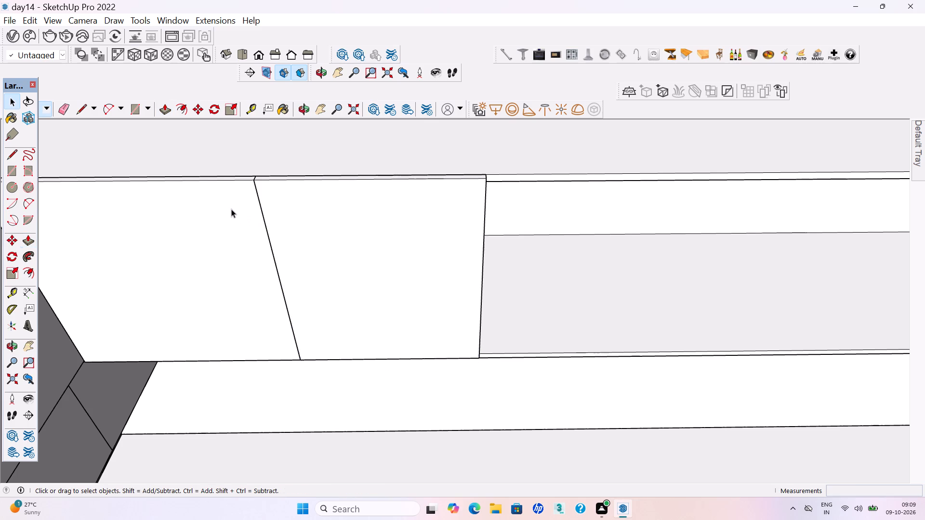
triple_click(361, 220)
right_click(363, 221)
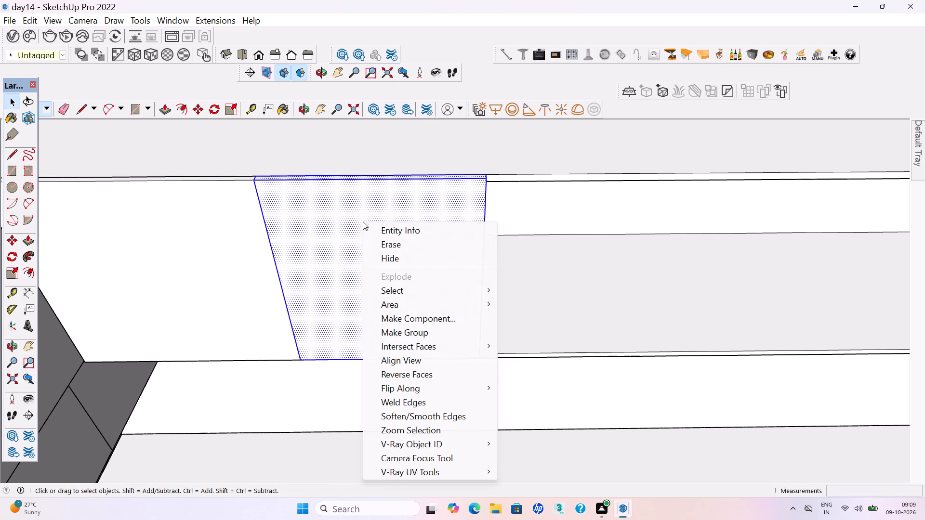
left_click(415, 333)
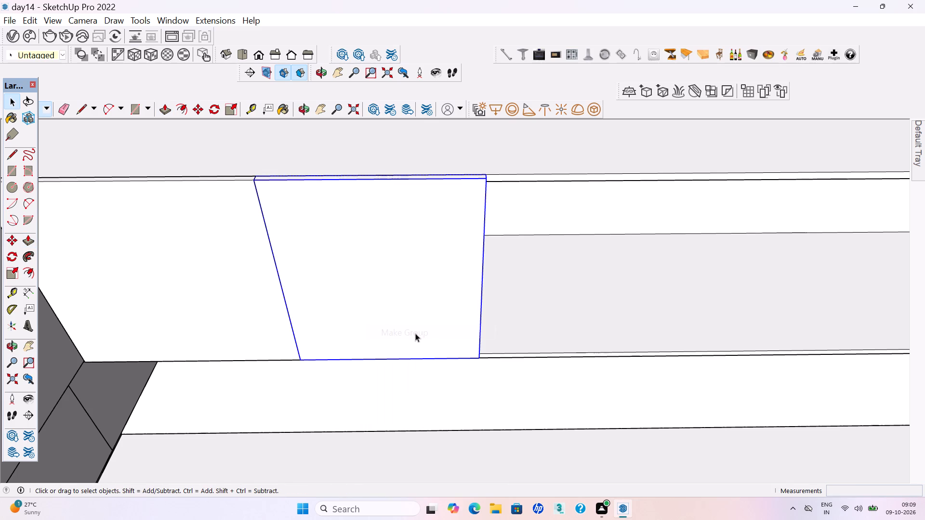
Save the model with the second door panel grouped.
key("ctrl+s")
key("ctrl+s")
key("ctrl+s")
key("ctrl+s")
key("ctrl+s")
key("ctrl+s")
key("ctrl+s")
key("ctrl+s")
key("ctrl+s")
Draw a front rectangle about 1' 11 5/16" by 1' 10 7/16" beside the second door panel on the same leg.
scroll(264, 275, "down", 5)
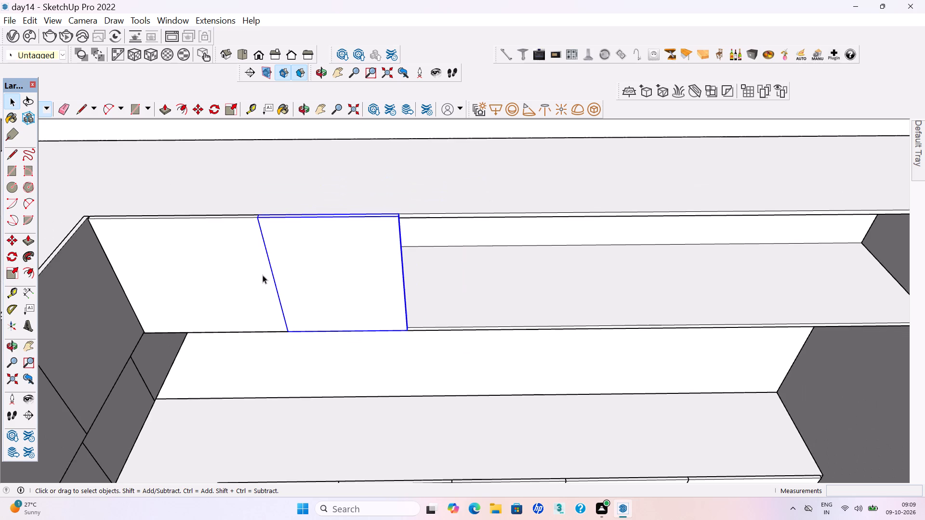
scroll(468, 276, "down", 3)
middle_click_drag(425, 289, 375, 312)
scroll(502, 283, "up", 3)
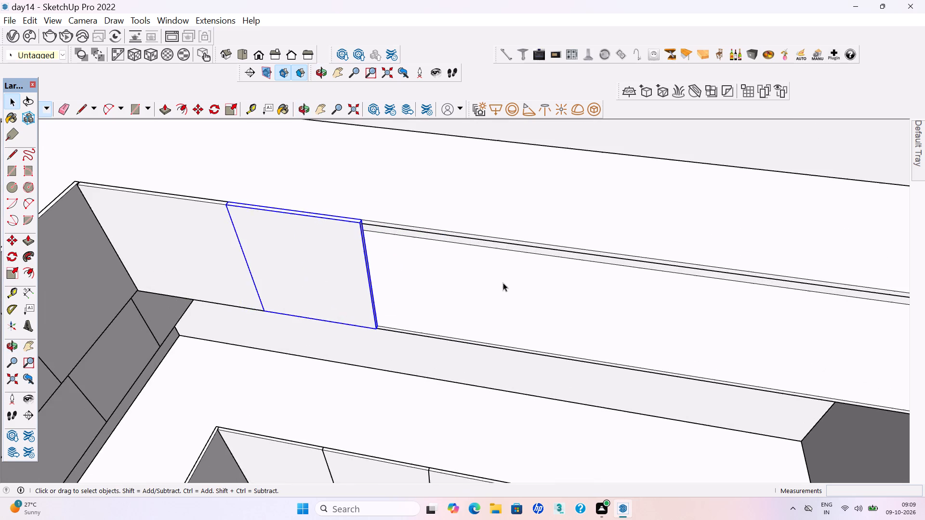
scroll(482, 251, "up", 4)
key("r")
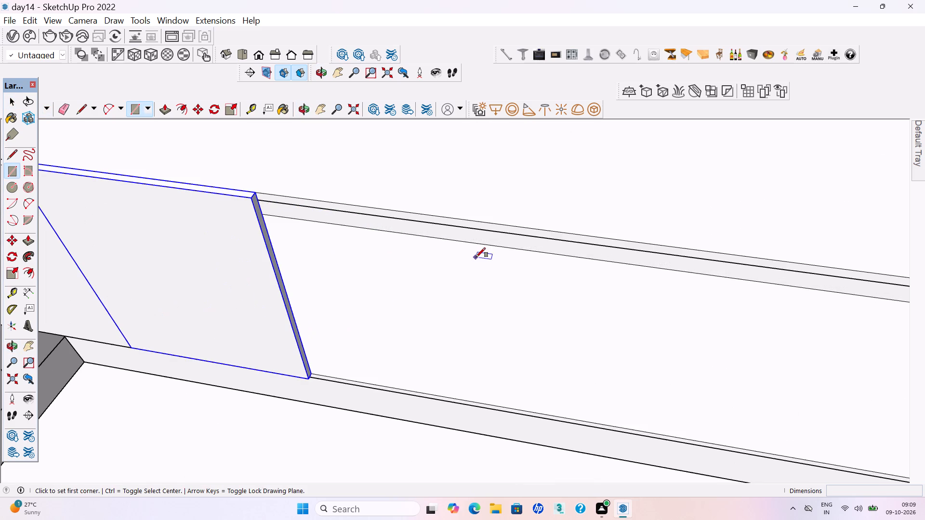
left_click(255, 192)
scroll(255, 192, "down", 3)
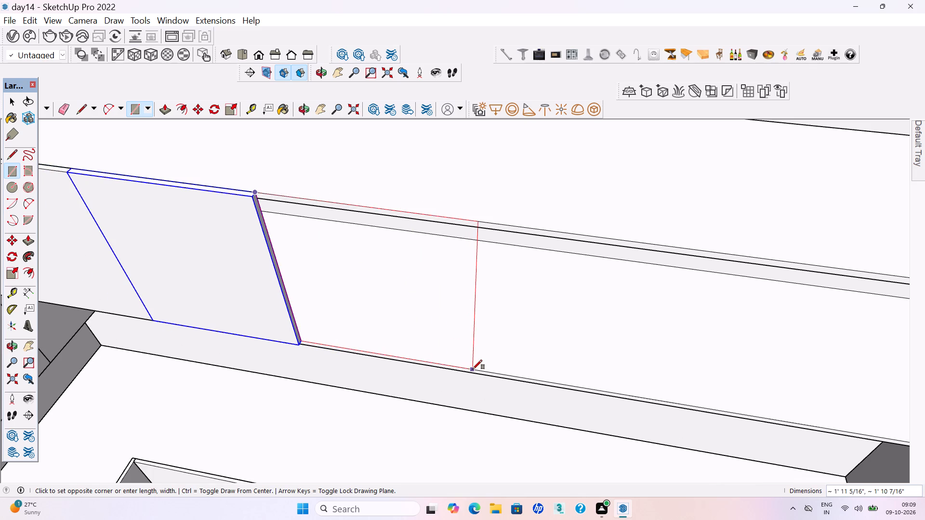
left_click(473, 369)
Extrude the third rectangle flush with the second door panel's face, and make the solid a group.
key("p")
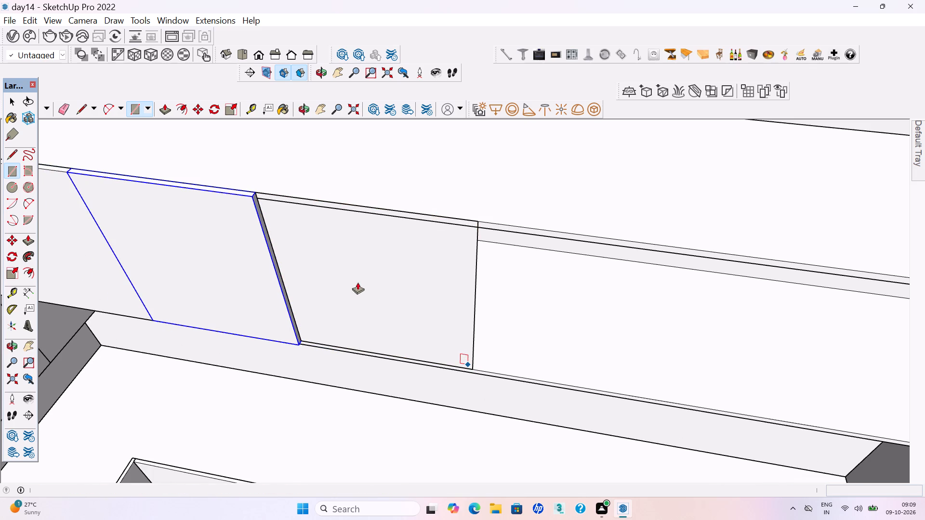
left_click(357, 282)
left_click(222, 218)
key("space")
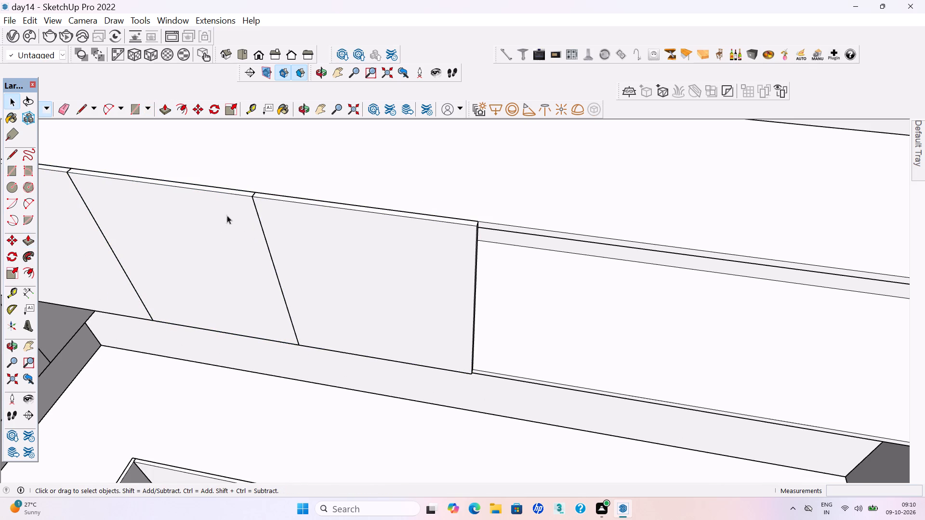
triple_click(353, 266)
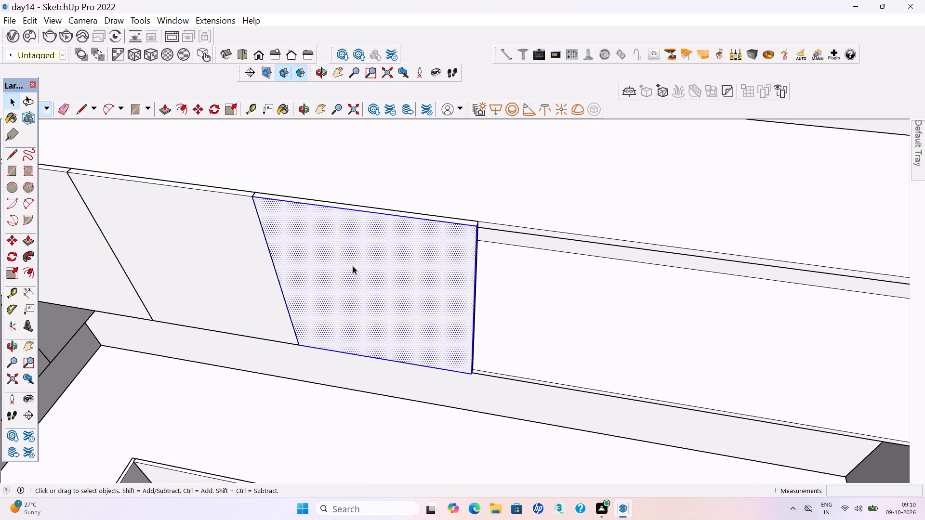
right_click(353, 266)
left_click(384, 119)
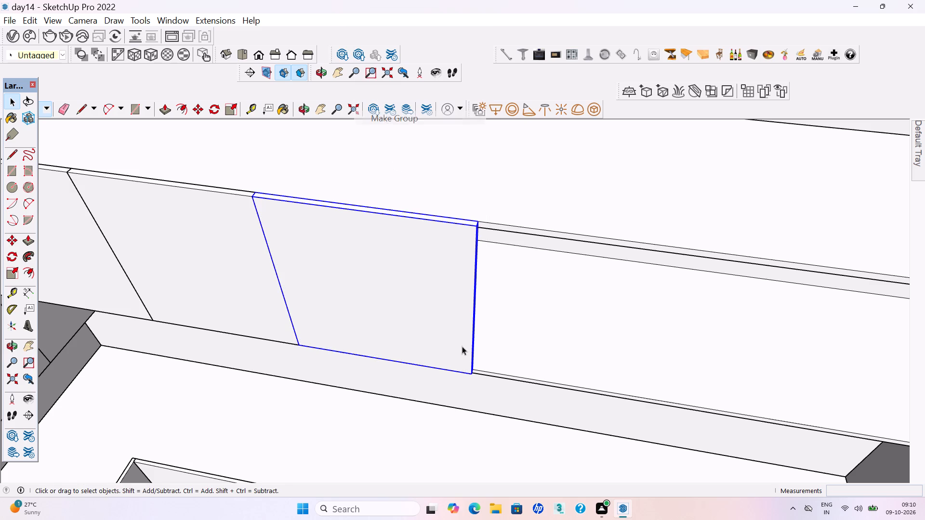
Clear the selection and save the model.
scroll(151, 268, "down", 3)
scroll(193, 274, "down", 2)
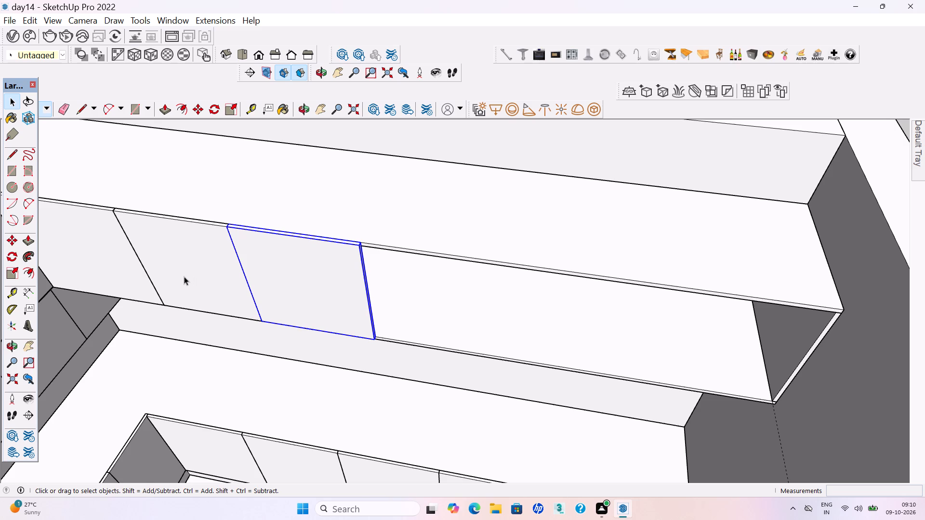
scroll(184, 276, "down", 8)
left_click(601, 330)
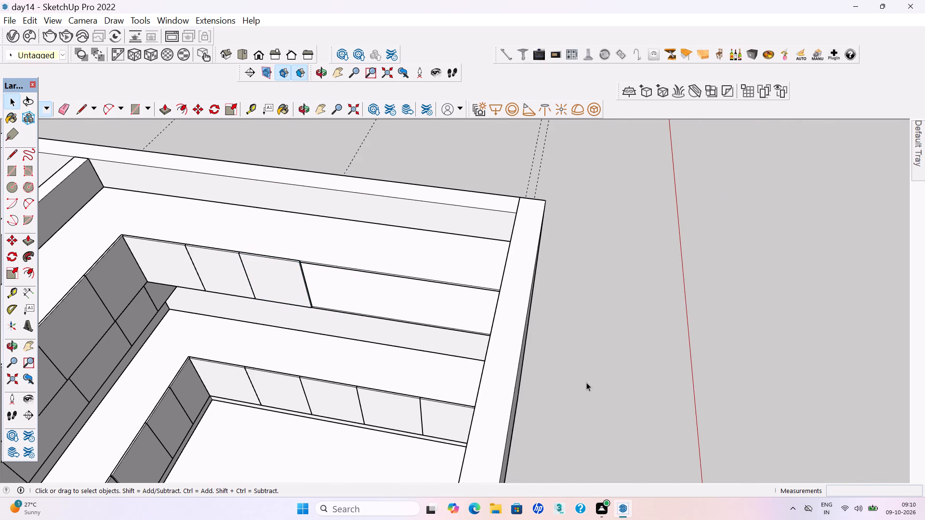
key("ctrl+s")
key("ctrl+s")
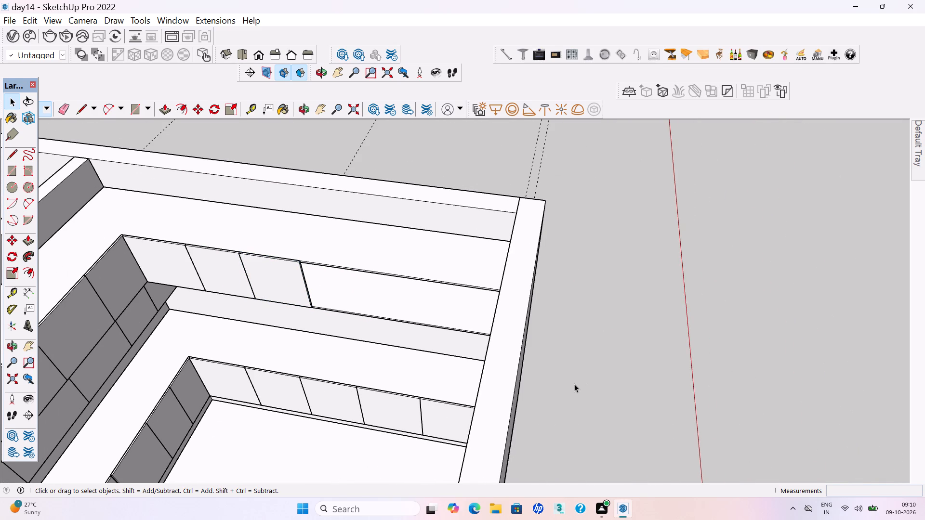
Draw a front rectangle about 1' 11 5/16" by 2' 1 7/8" beside the third door panel on the same leg.
scroll(542, 330, "down", 3)
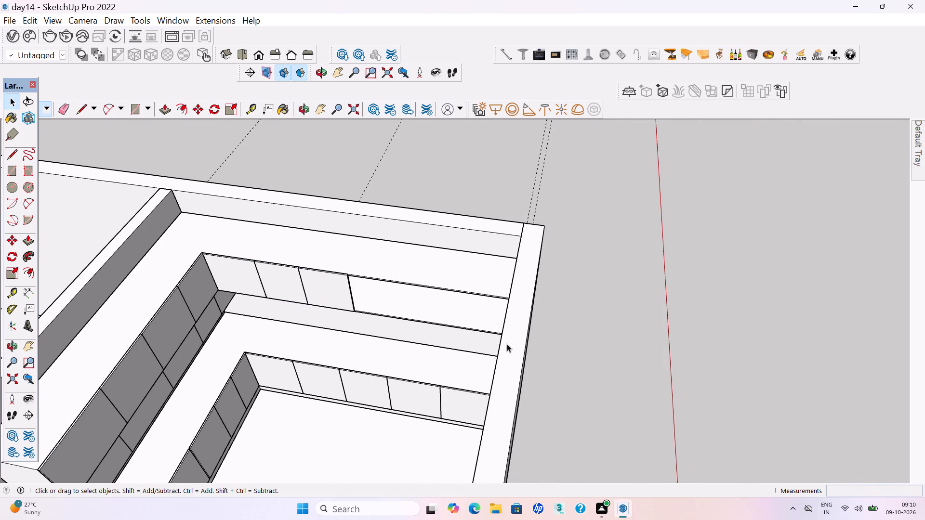
middle_click_drag(521, 335, 544, 324)
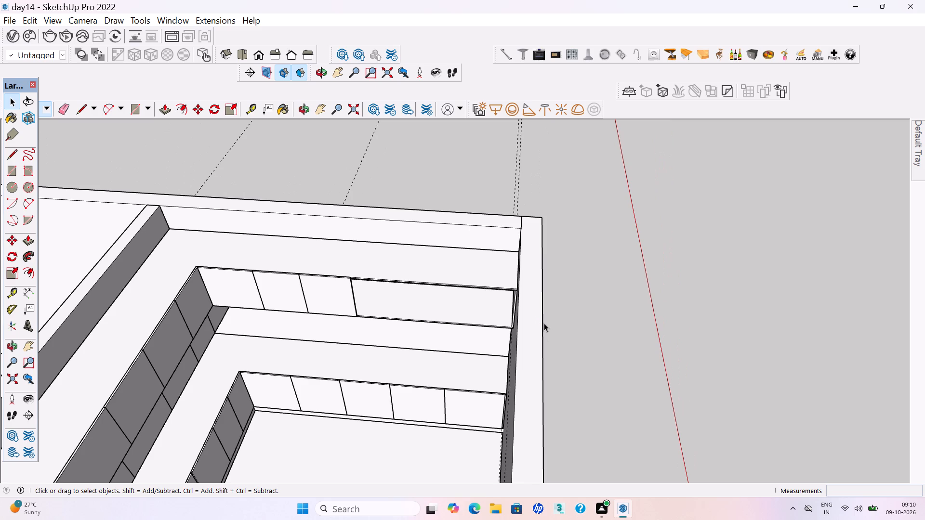
scroll(586, 289, "down", 4)
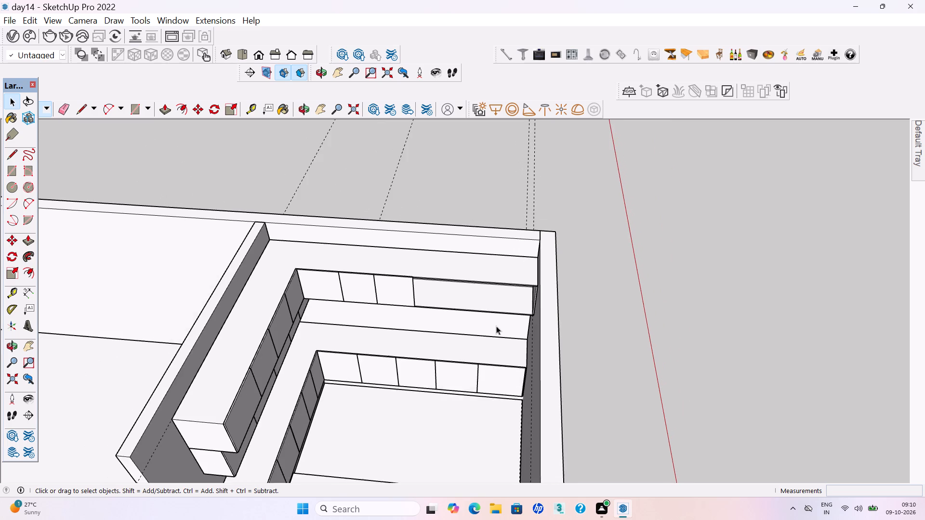
middle_click_drag(428, 341, 426, 313)
scroll(432, 272, "up", 12)
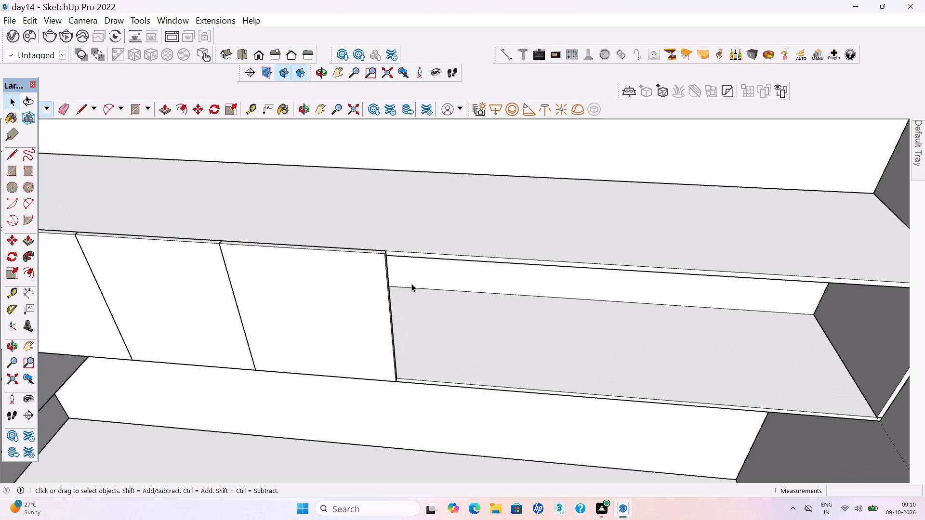
scroll(411, 283, "up", 2)
middle_click_drag(409, 283, 368, 330)
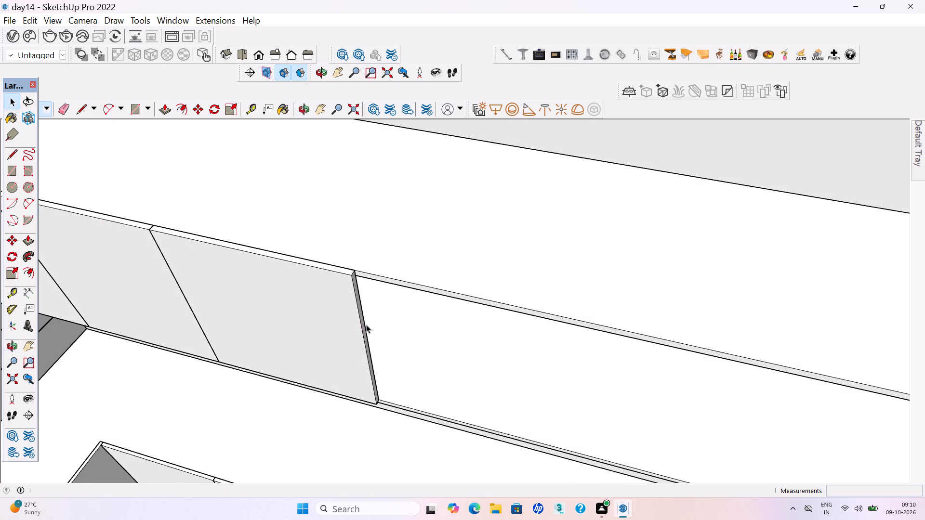
key("r")
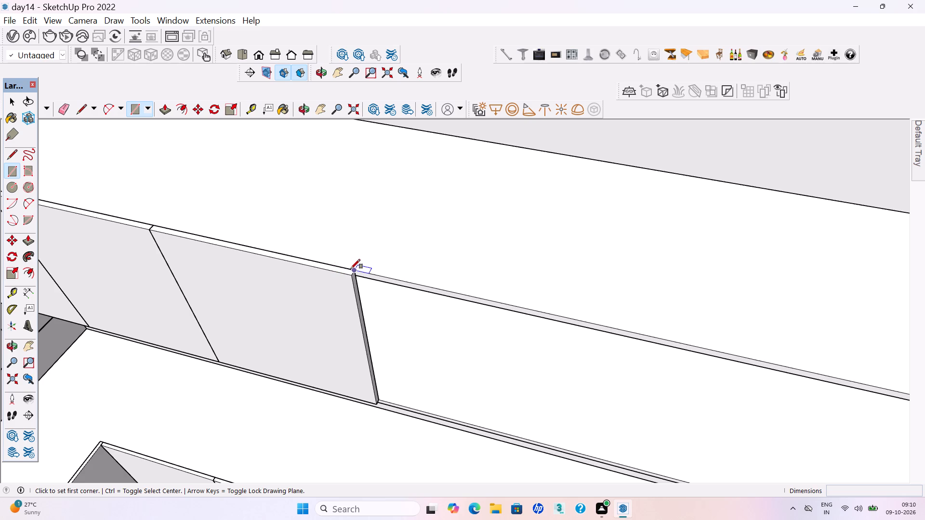
left_click(352, 269)
scroll(349, 263, "down", 7)
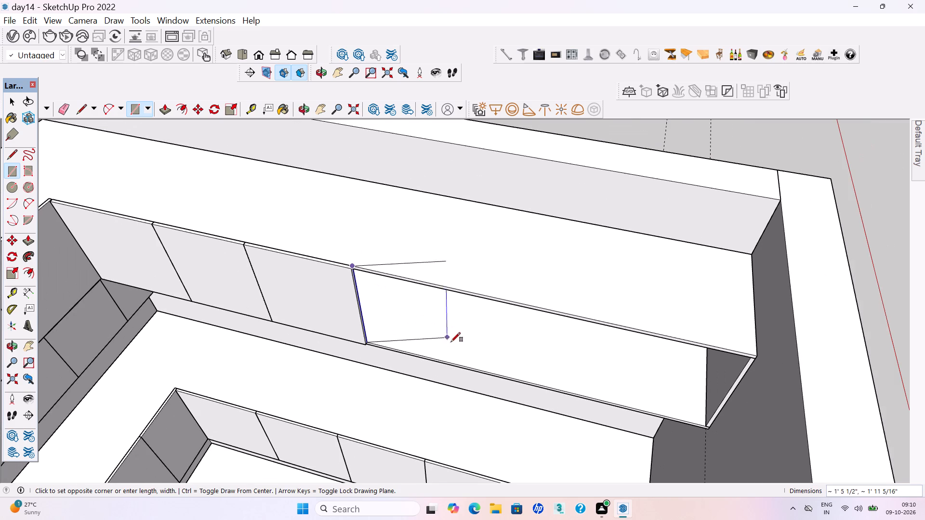
left_click(483, 372)
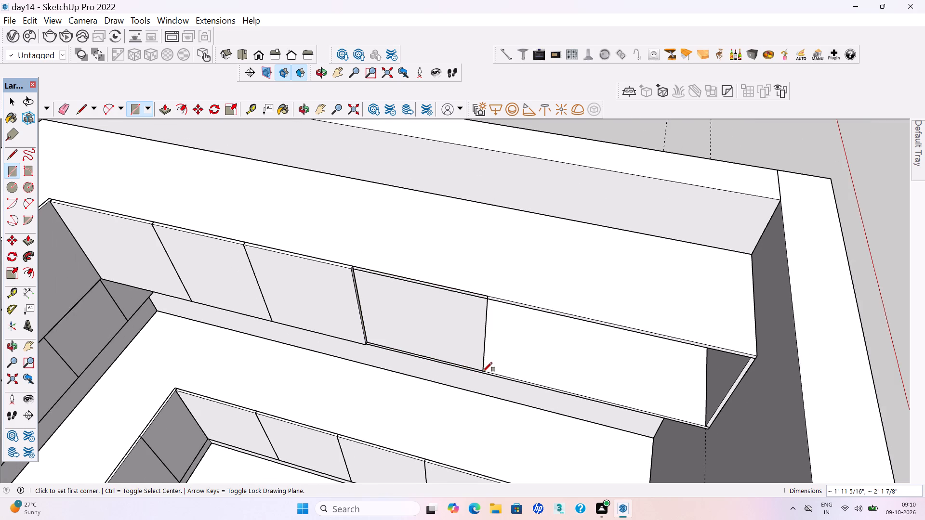
Extrude the fourth rectangle flush with the third door panel's face, and make the solid a group.
key("p")
left_click(370, 295)
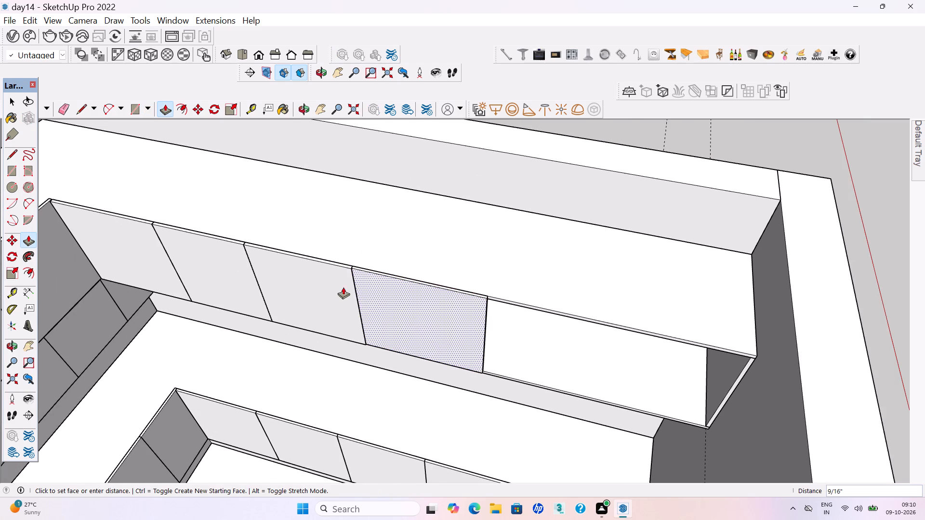
left_click(335, 282)
key("space")
scroll(411, 302, "up", 3)
triple_click(407, 301)
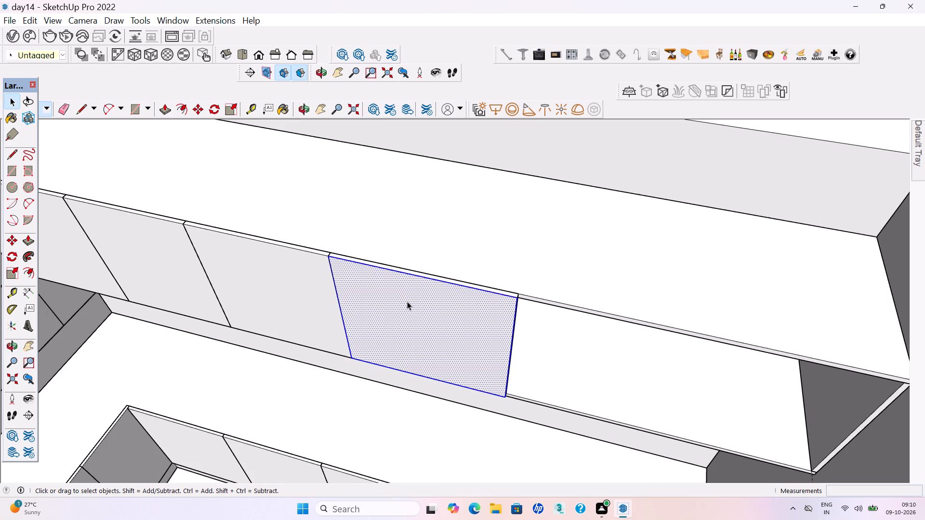
right_click(407, 301)
left_click(437, 155)
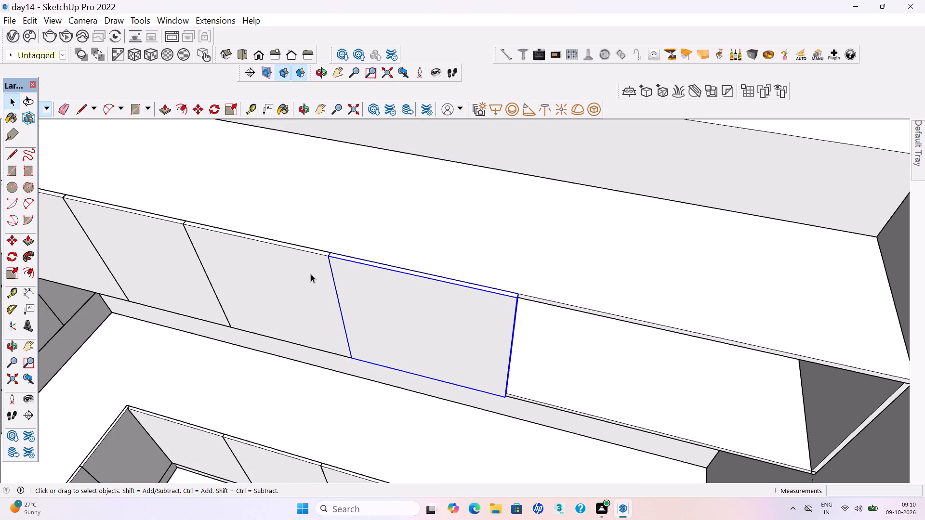
Draw a front rectangle about 1' 11 5/16" by 1' 11 1/4" beside the fourth door panel on the same leg.
scroll(310, 274, "down", 6)
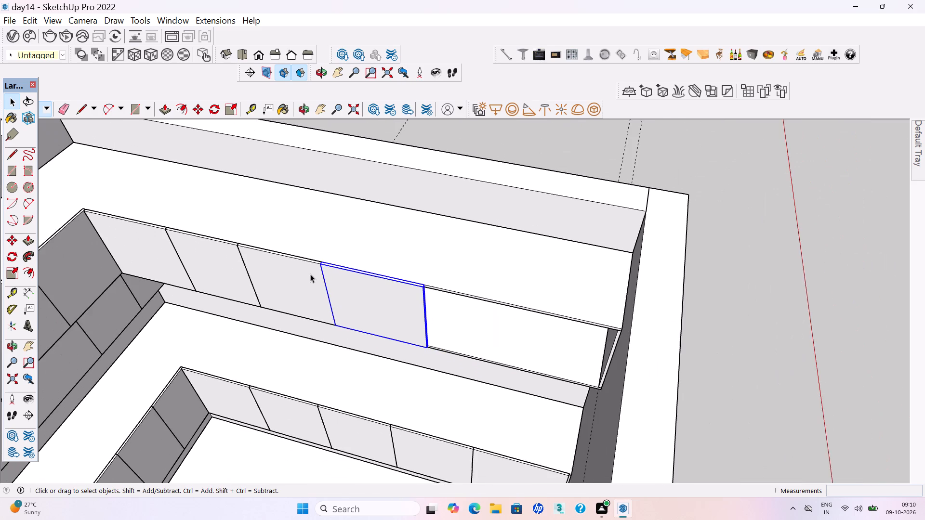
scroll(310, 274, "down", 1)
middle_click_drag(402, 396, 422, 368)
left_click(729, 385)
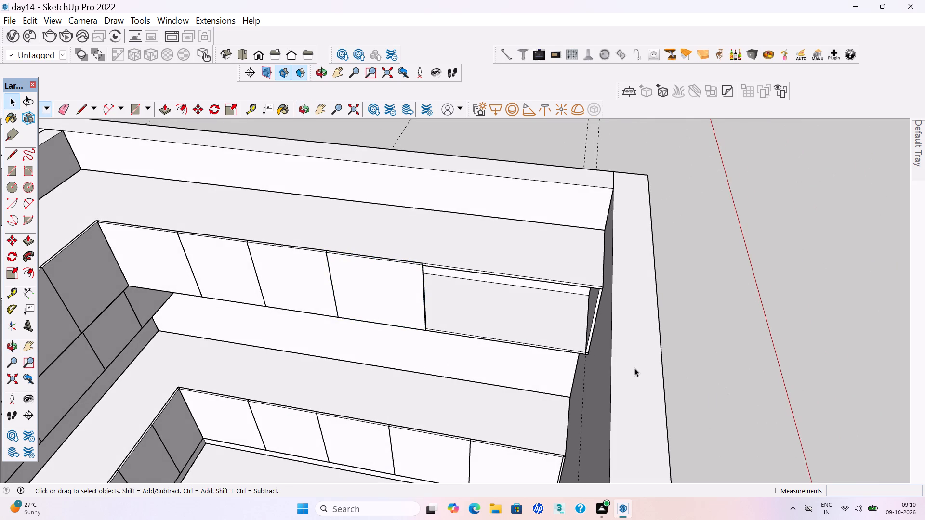
scroll(574, 359, "up", 4)
key("r")
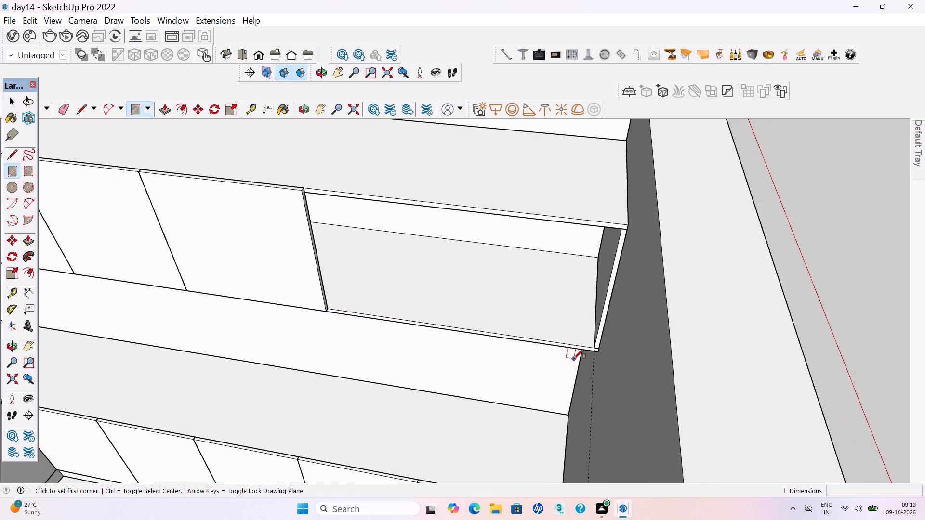
scroll(303, 193, "up", 8)
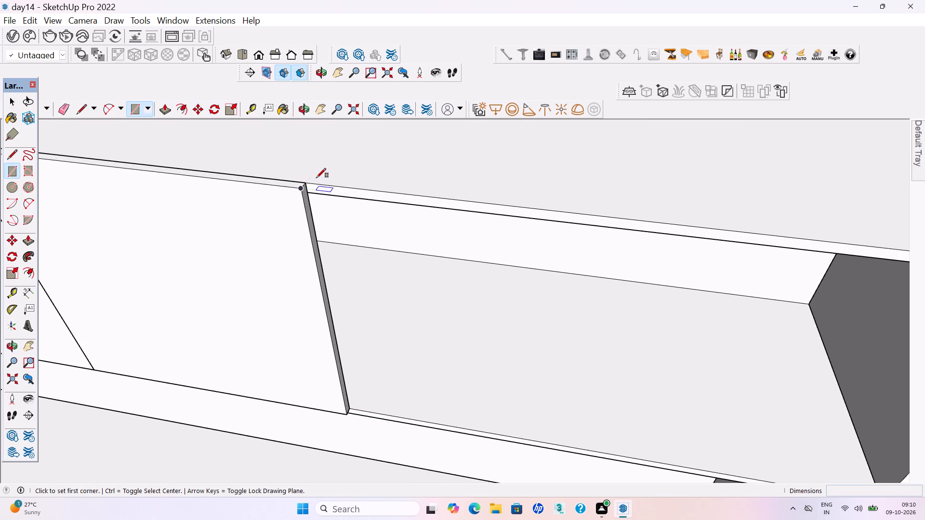
scroll(326, 178, "up", 11)
left_click(286, 178)
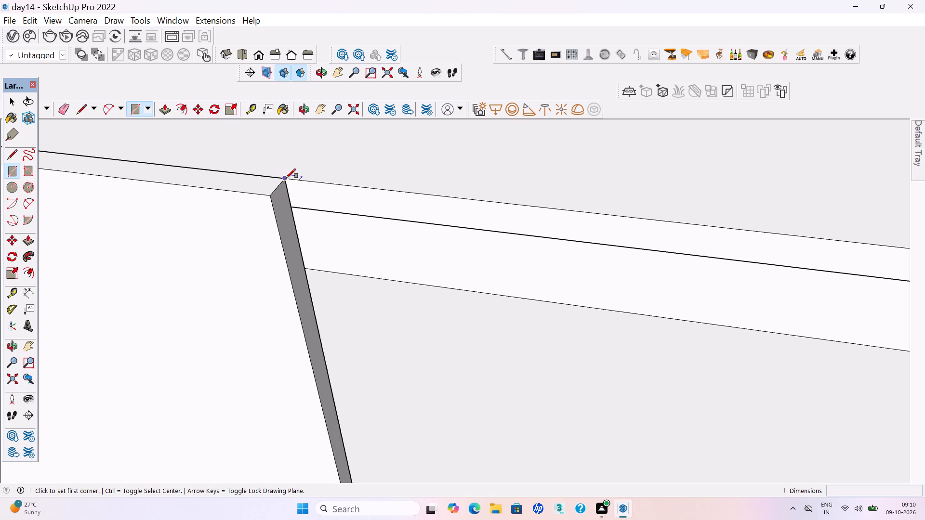
scroll(298, 167, "down", 17)
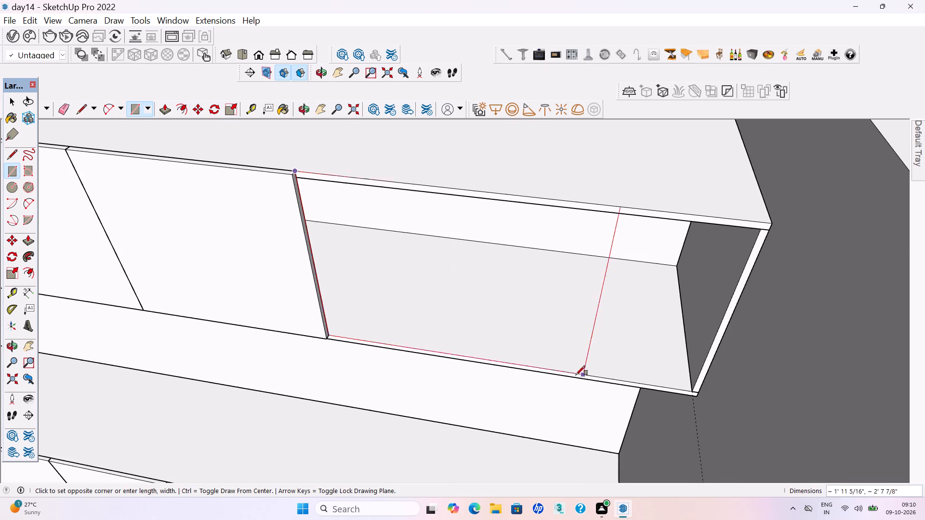
left_click(510, 363)
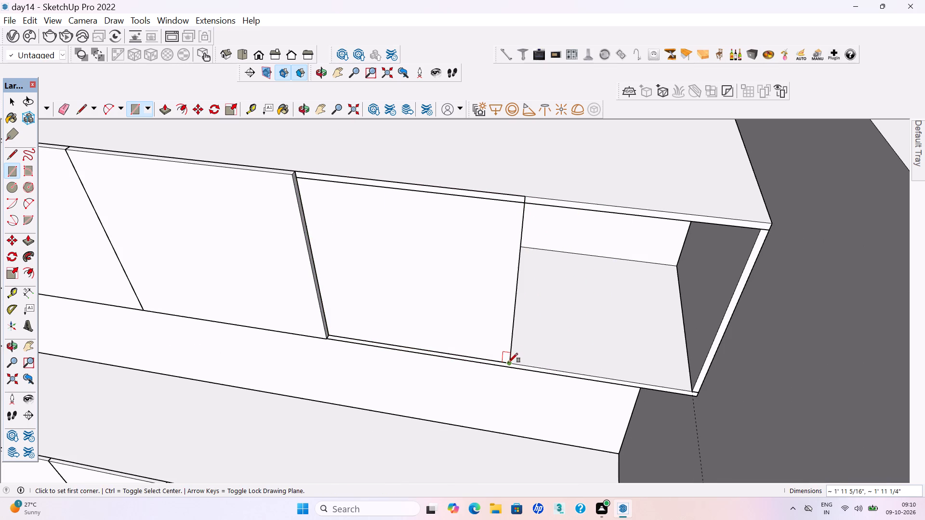
Extrude the fifth rectangle flush with the fourth door panel's face, and make the solid a group.
key("p")
left_click(363, 238)
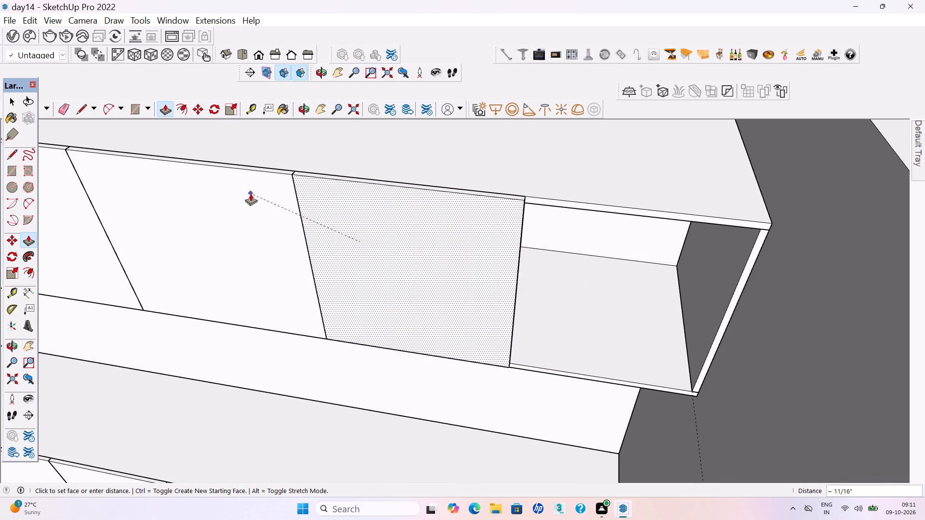
left_click(251, 194)
key("space")
middle_click_drag(403, 209, 401, 244)
triple_click(401, 244)
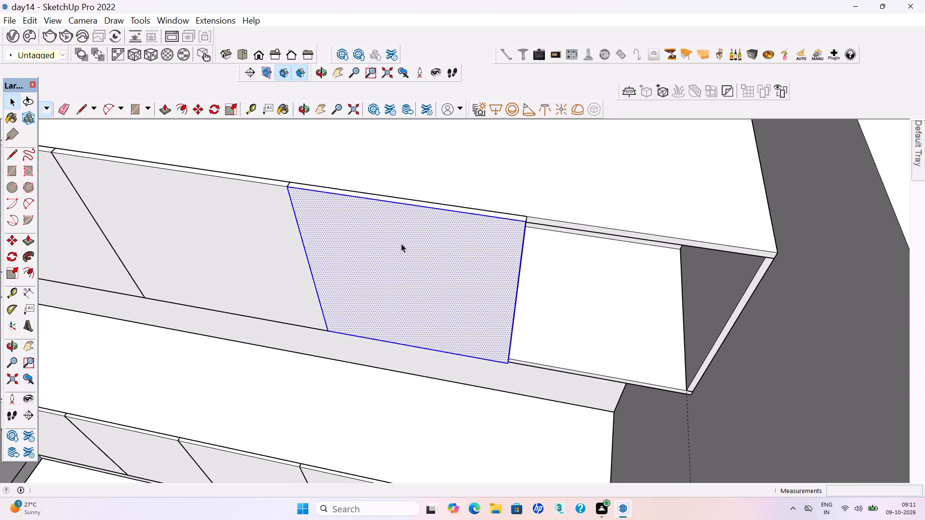
right_click(401, 244)
left_click(446, 345)
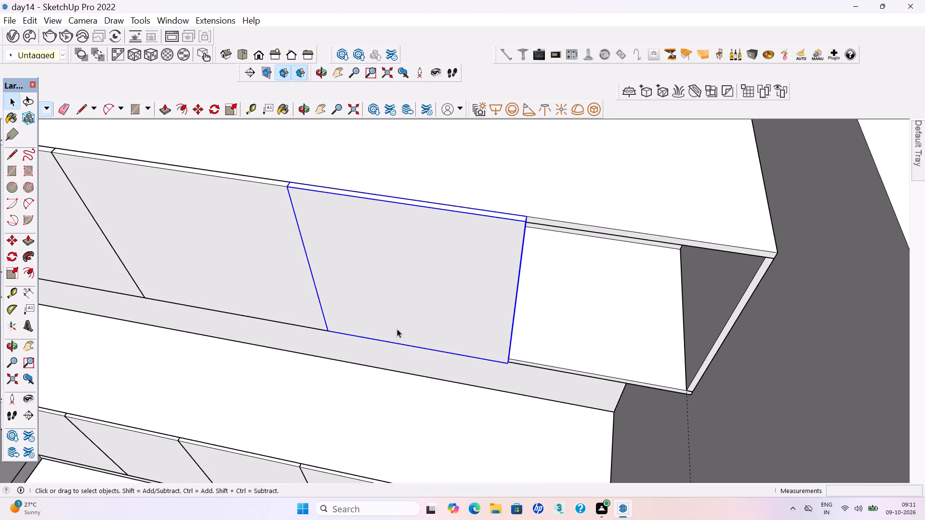
Clear the selection and save the model.
scroll(392, 325, "down", 2)
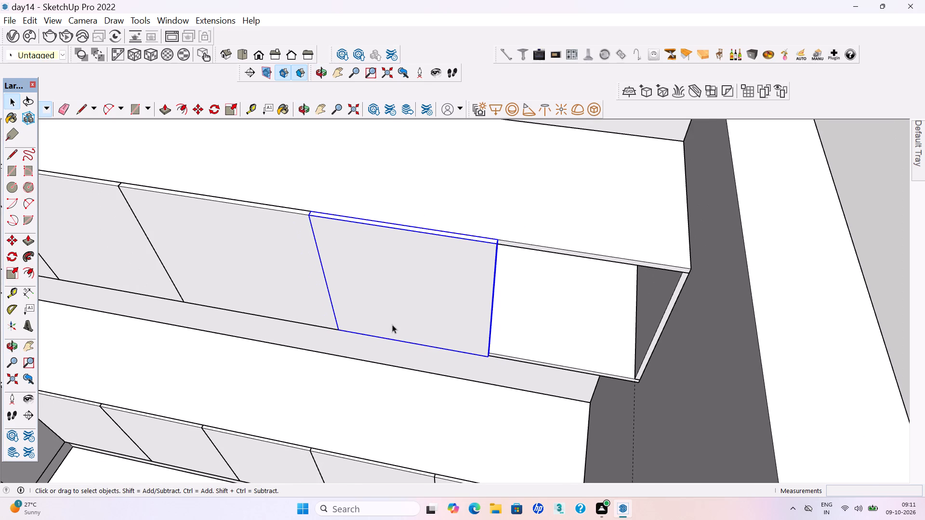
scroll(392, 325, "down", 5)
left_click(687, 385)
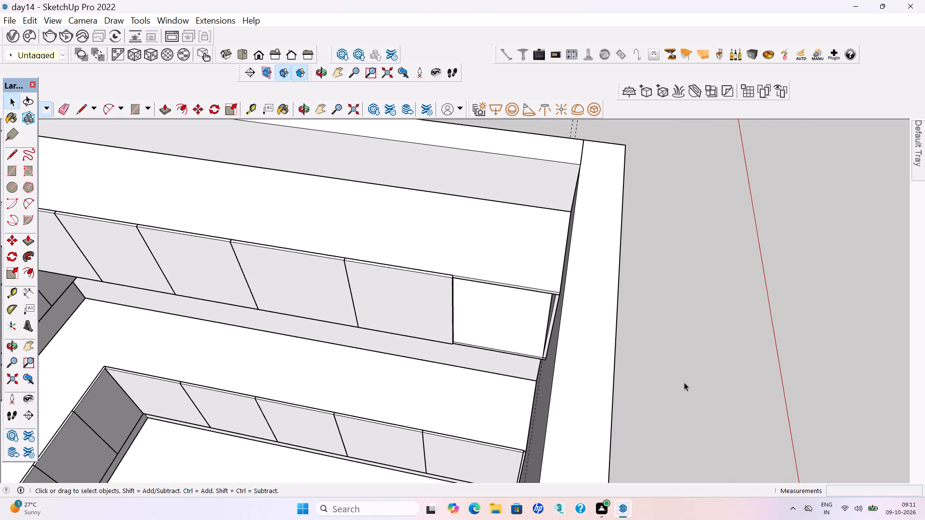
key("ctrl+s")
key("ctrl+s")
key("ctrl+s")
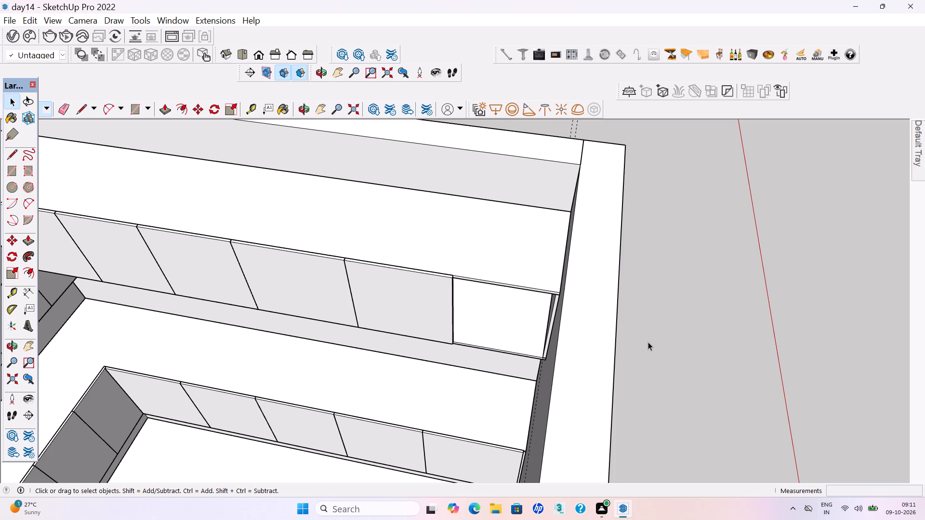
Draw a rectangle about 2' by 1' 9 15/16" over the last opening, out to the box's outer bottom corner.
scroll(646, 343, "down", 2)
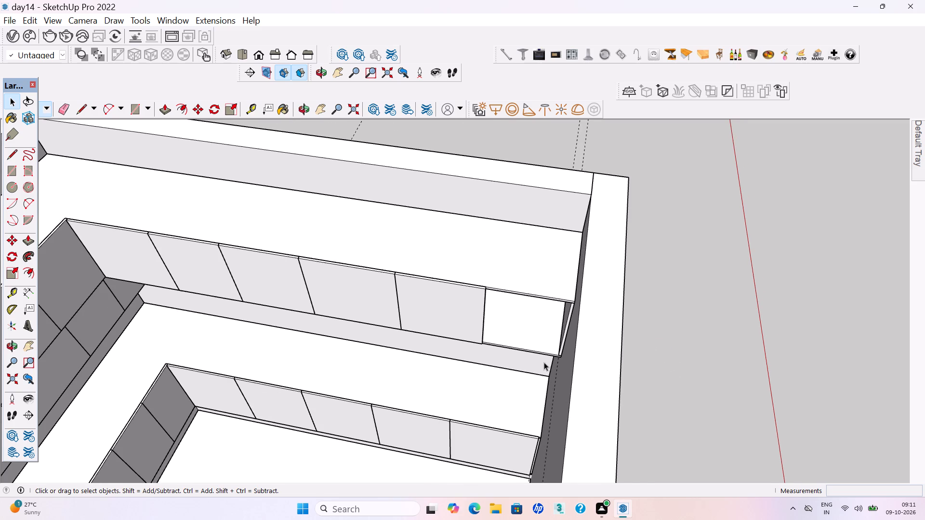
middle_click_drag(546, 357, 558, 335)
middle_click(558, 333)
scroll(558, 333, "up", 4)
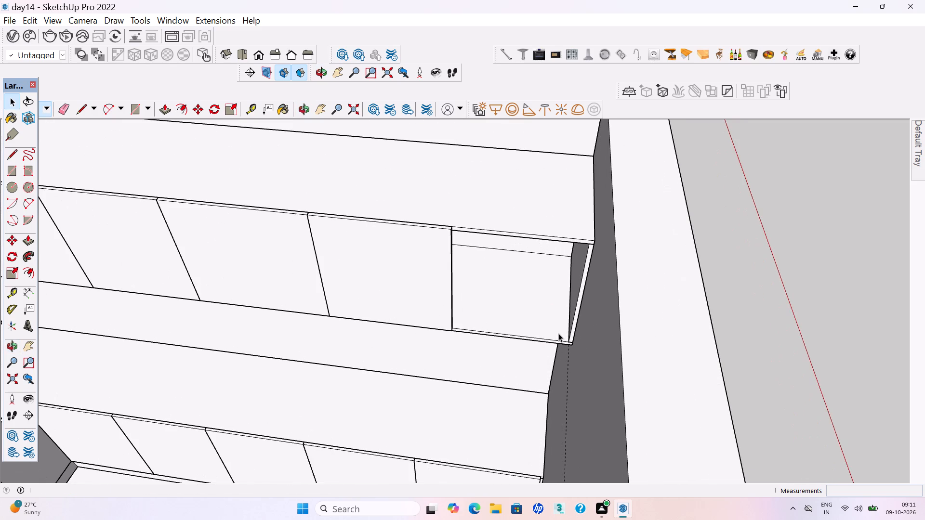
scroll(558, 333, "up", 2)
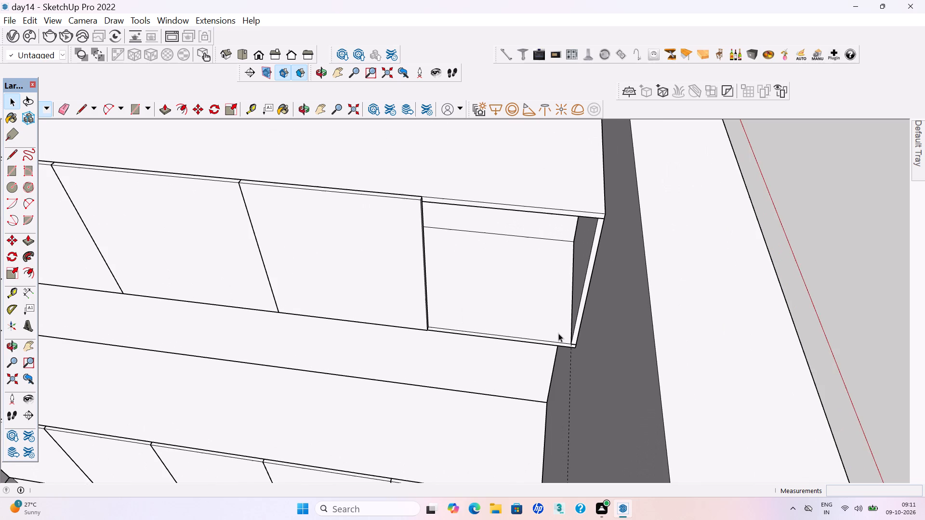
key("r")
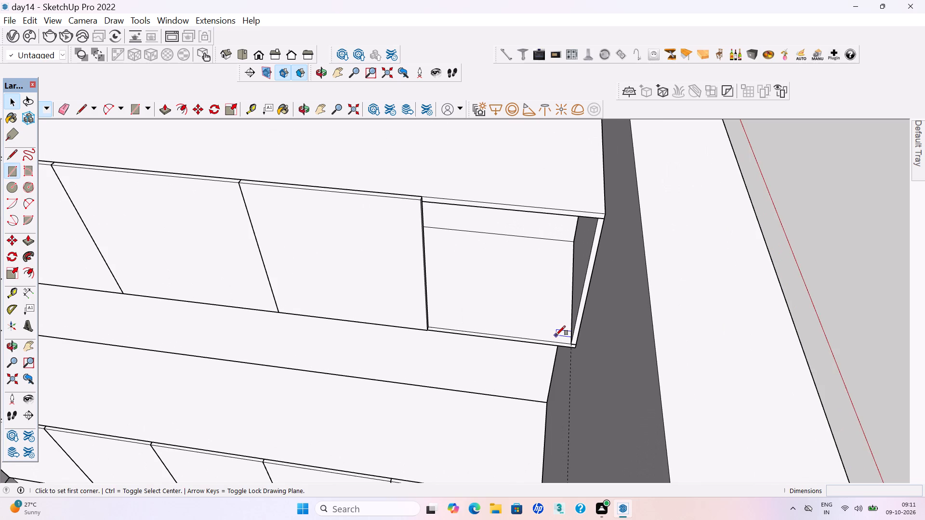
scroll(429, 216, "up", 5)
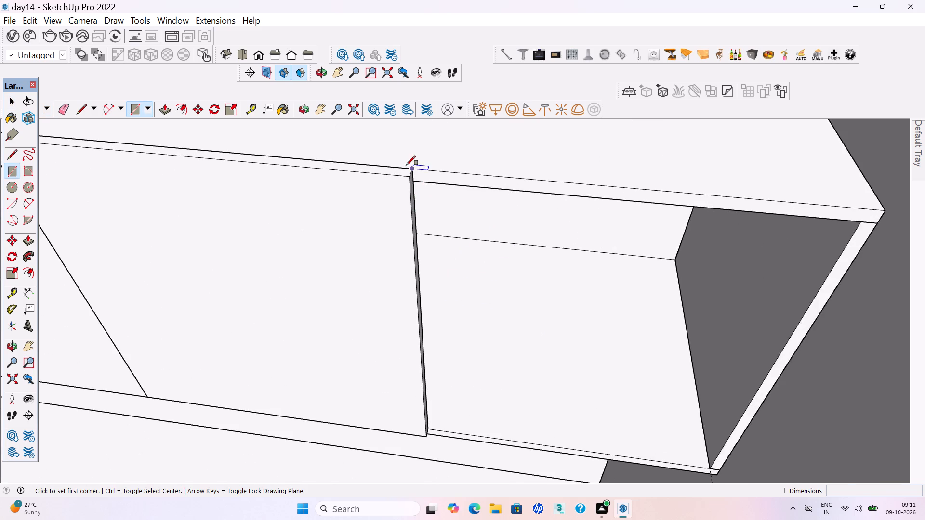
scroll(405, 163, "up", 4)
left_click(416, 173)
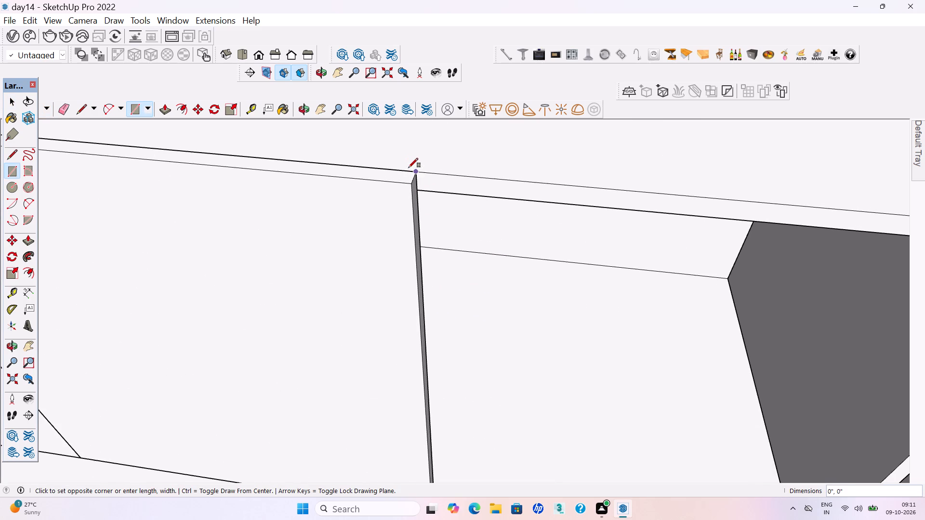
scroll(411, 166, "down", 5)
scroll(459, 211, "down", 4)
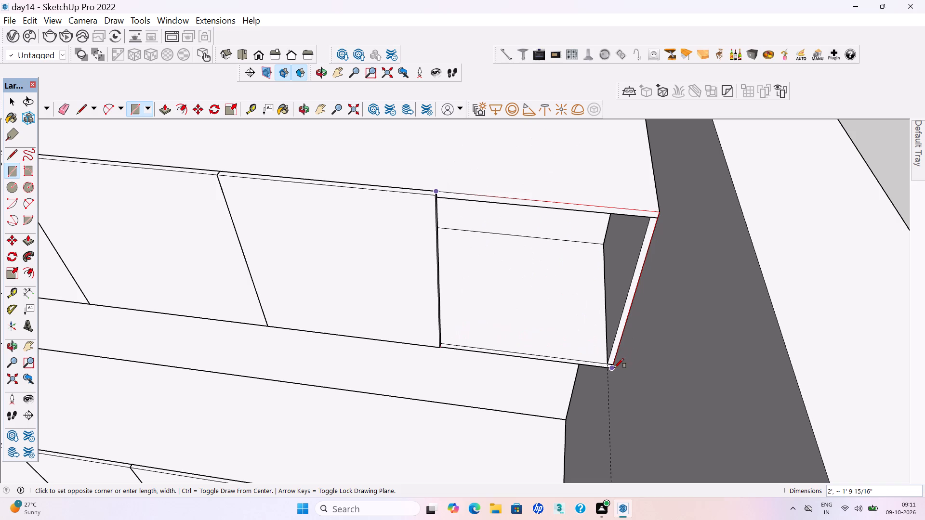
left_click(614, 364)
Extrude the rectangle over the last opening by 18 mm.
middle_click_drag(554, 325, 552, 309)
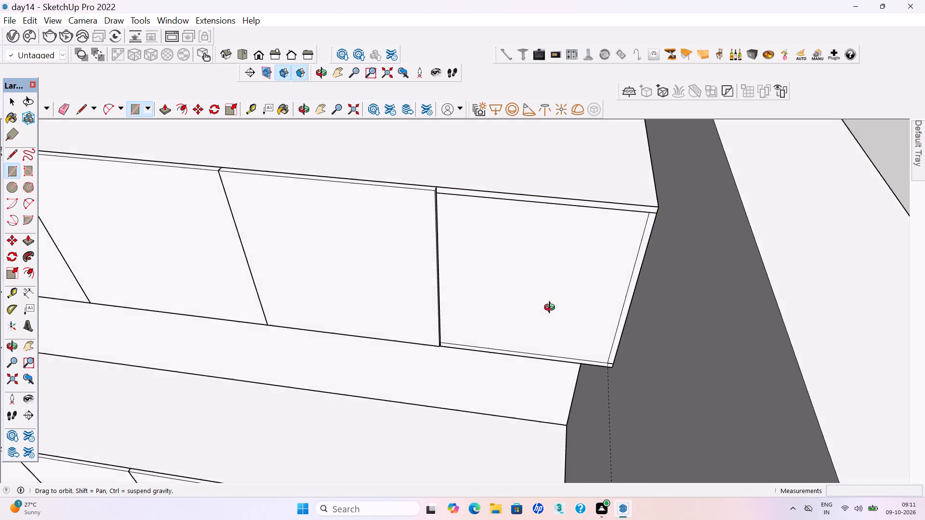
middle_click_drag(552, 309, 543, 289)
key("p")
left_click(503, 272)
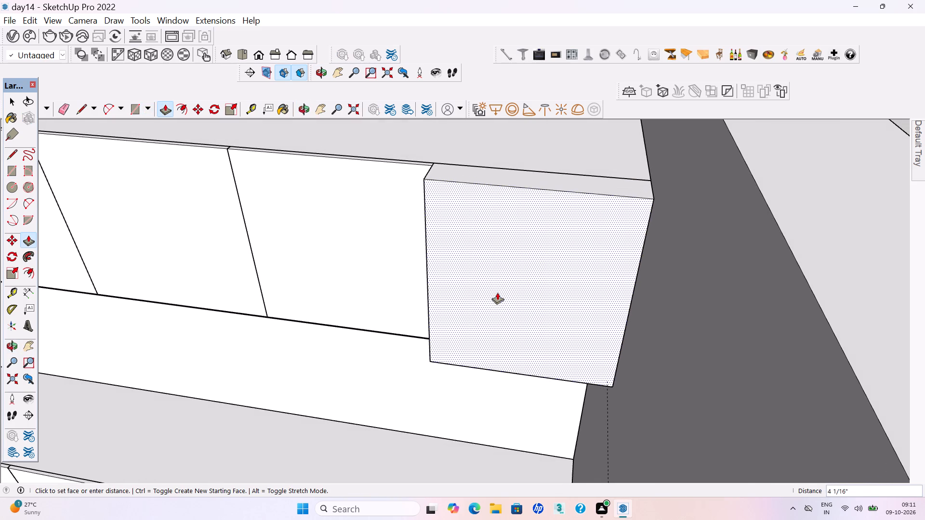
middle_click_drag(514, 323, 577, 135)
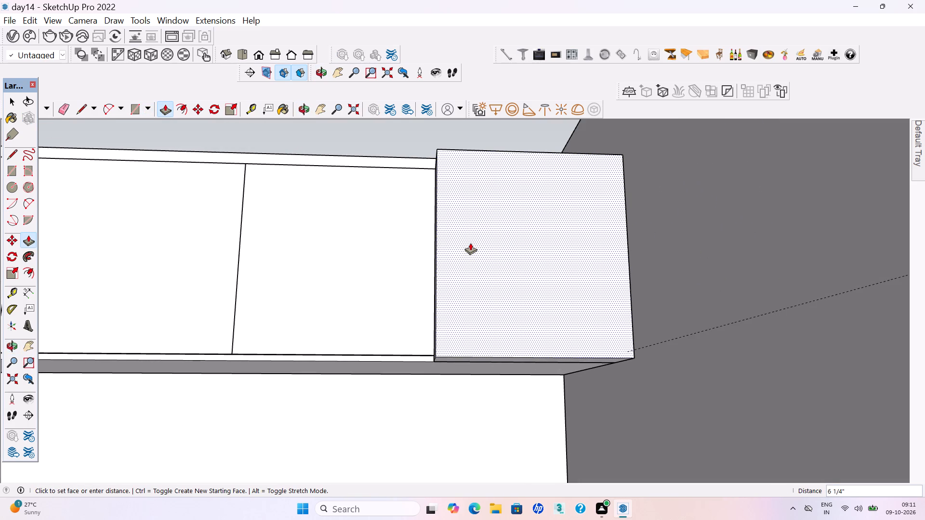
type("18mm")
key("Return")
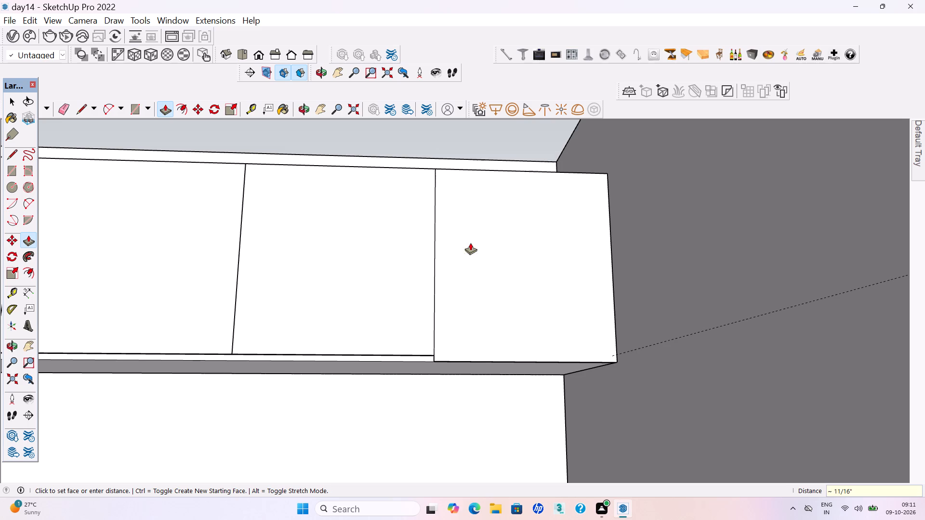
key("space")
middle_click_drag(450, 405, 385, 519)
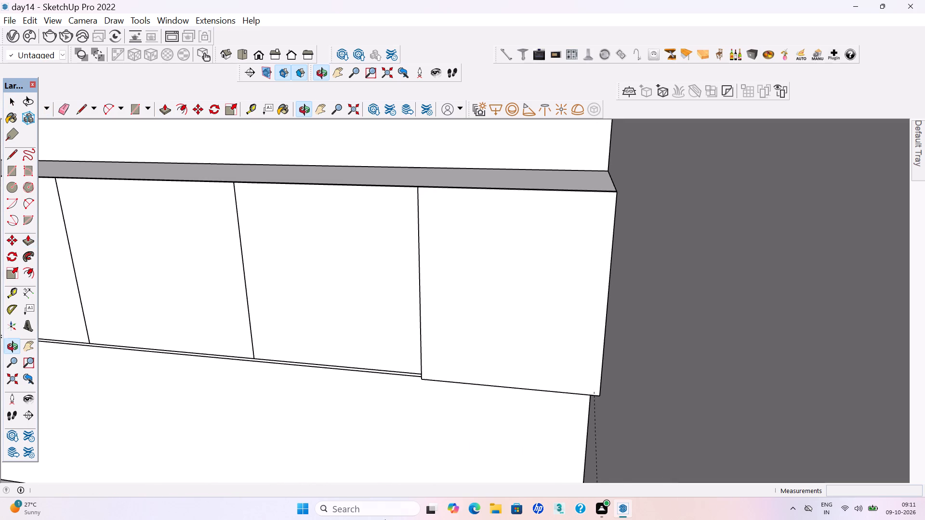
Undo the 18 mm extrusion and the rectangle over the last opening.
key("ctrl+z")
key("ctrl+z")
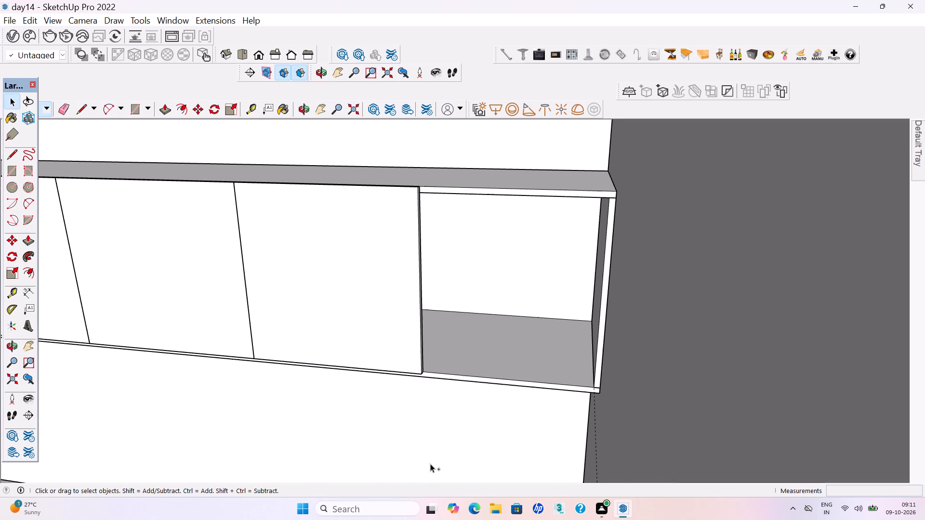
Draw a front rectangle about 1' 11 5/16" by 1' 9 3/16" over the last opening, beside the fifth door panel.
key("r")
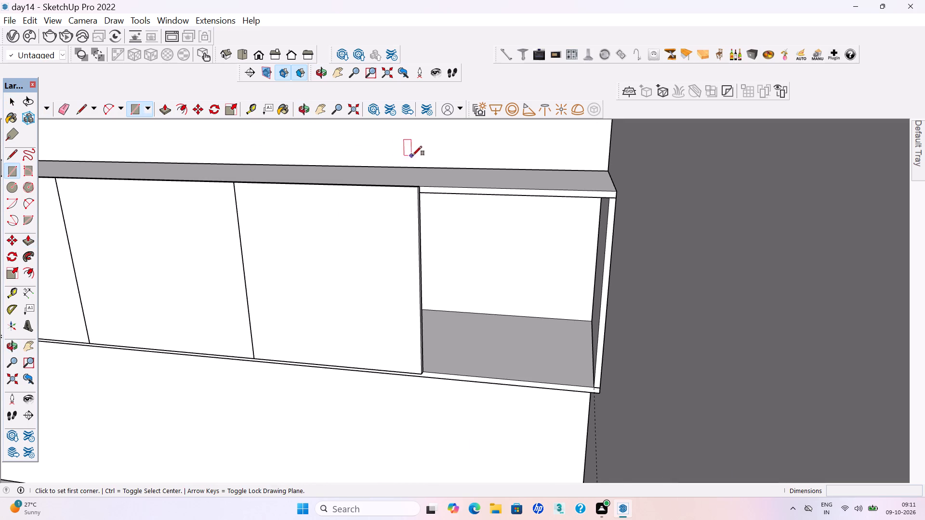
middle_click_drag(425, 186, 423, 186)
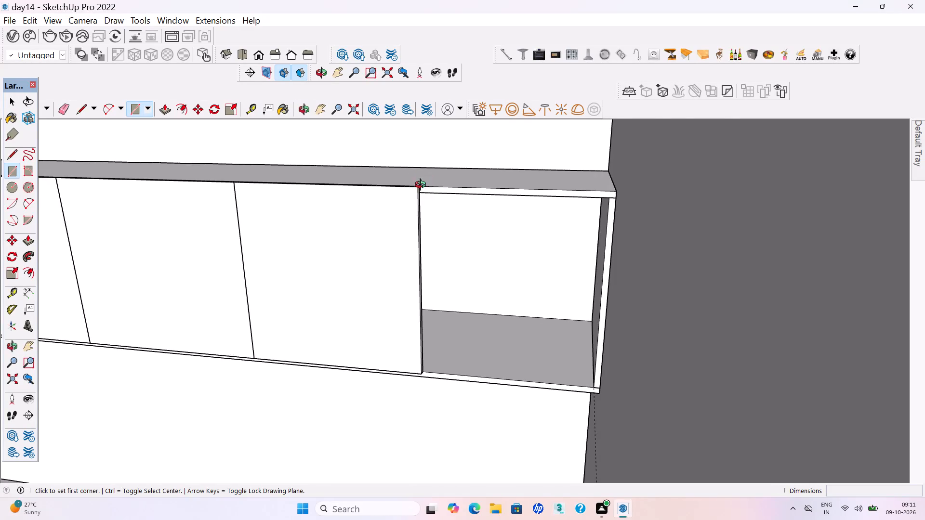
middle_click_drag(423, 186, 382, 235)
scroll(395, 213, "up", 10)
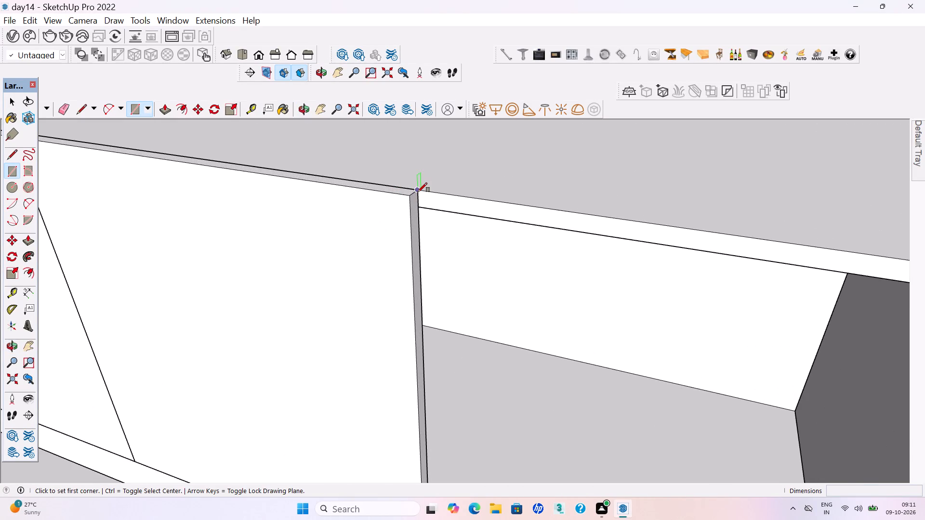
left_click(419, 191)
scroll(412, 168, "down", 9)
middle_click_drag(446, 258, 453, 260)
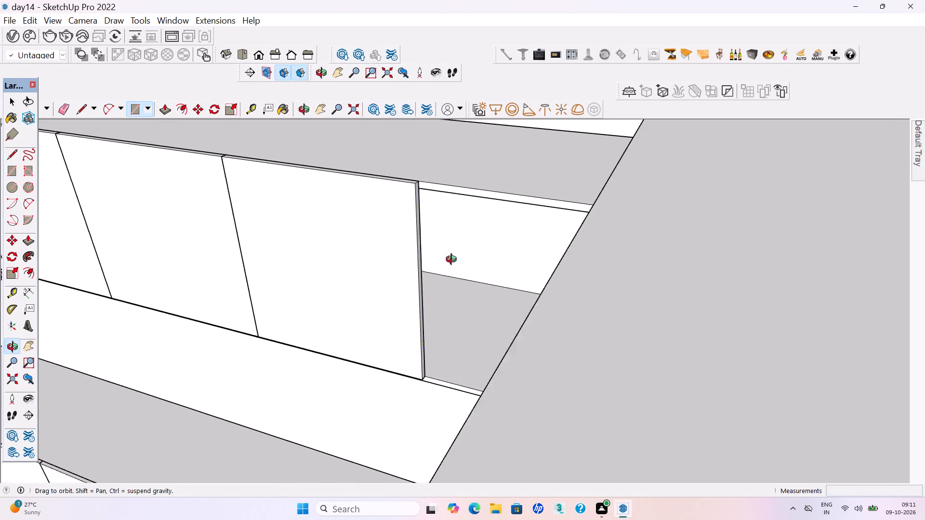
middle_click_drag(453, 260, 531, 262)
left_click(678, 381)
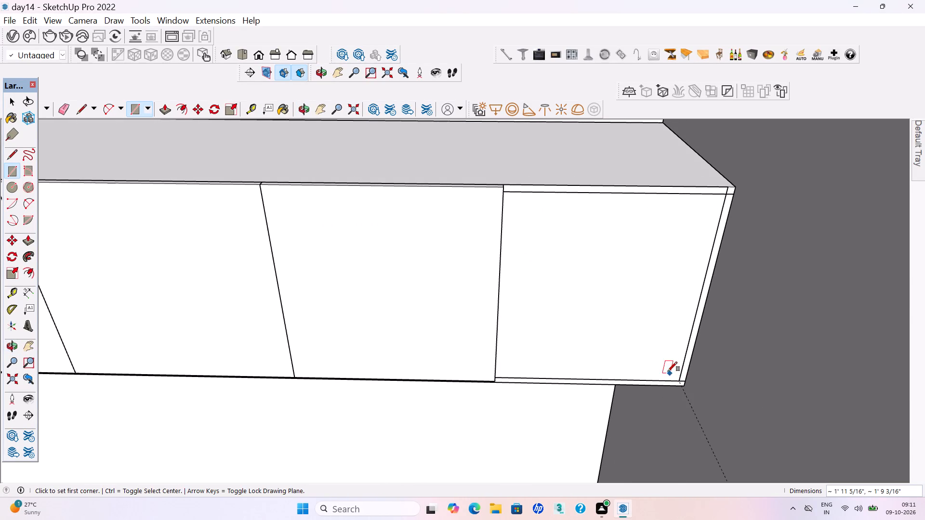
Extrude the last rectangle flush with the fifth door panel's face, and make the solid a group.
key("p")
left_click(533, 271)
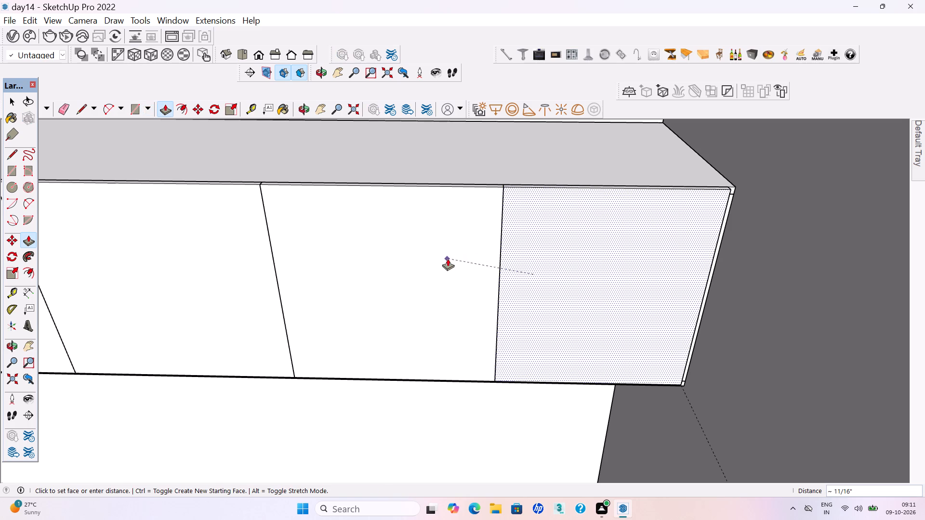
left_click(448, 259)
key("space")
middle_click_drag(566, 241, 545, 171)
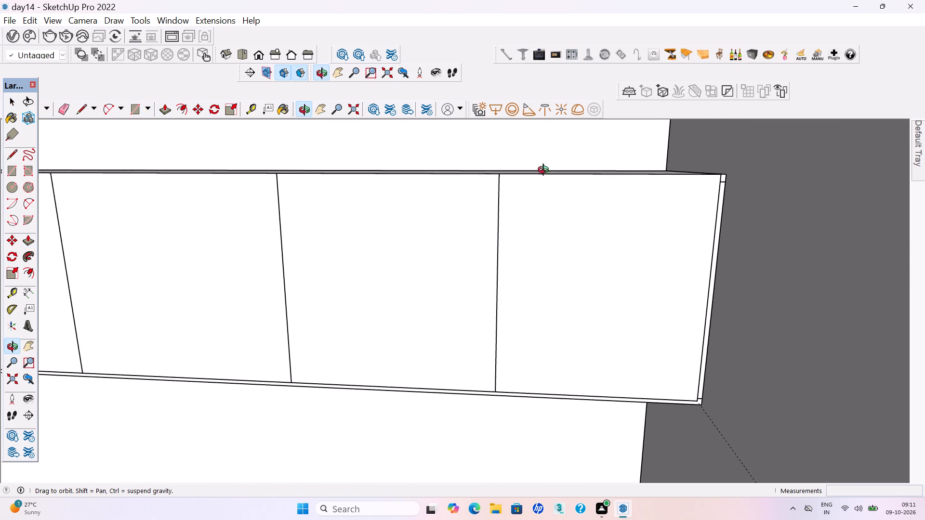
middle_click_drag(545, 171, 545, 299)
triple_click(545, 296)
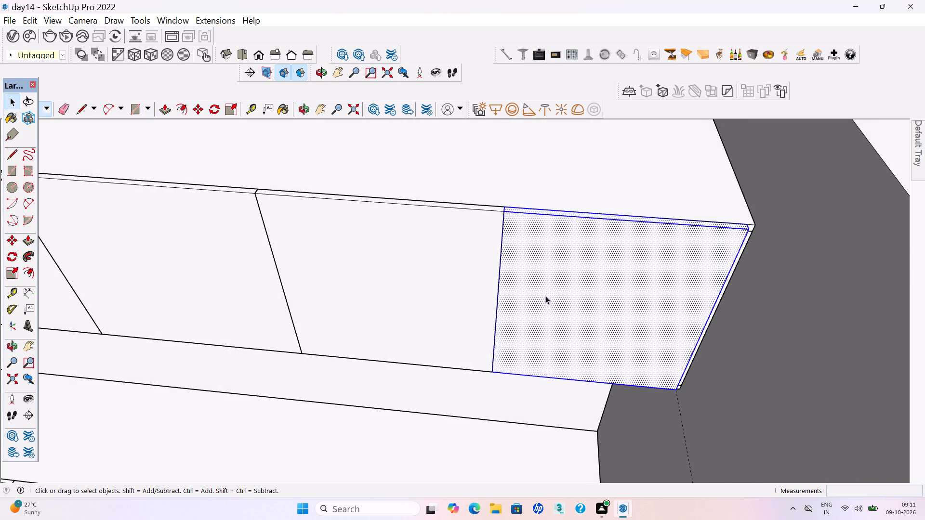
right_click(545, 296)
left_click(581, 150)
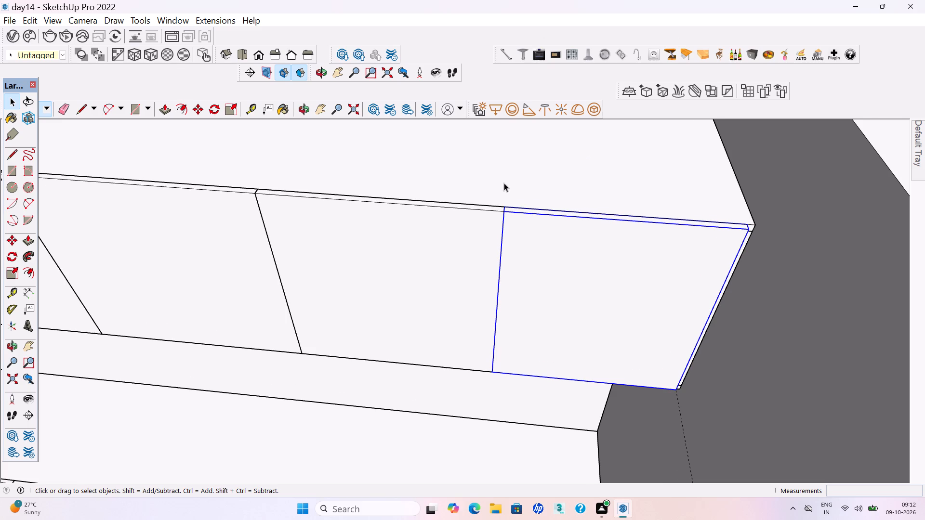
Deselect the new door panel and save the model.
scroll(503, 183, "down", 15)
left_click(669, 317)
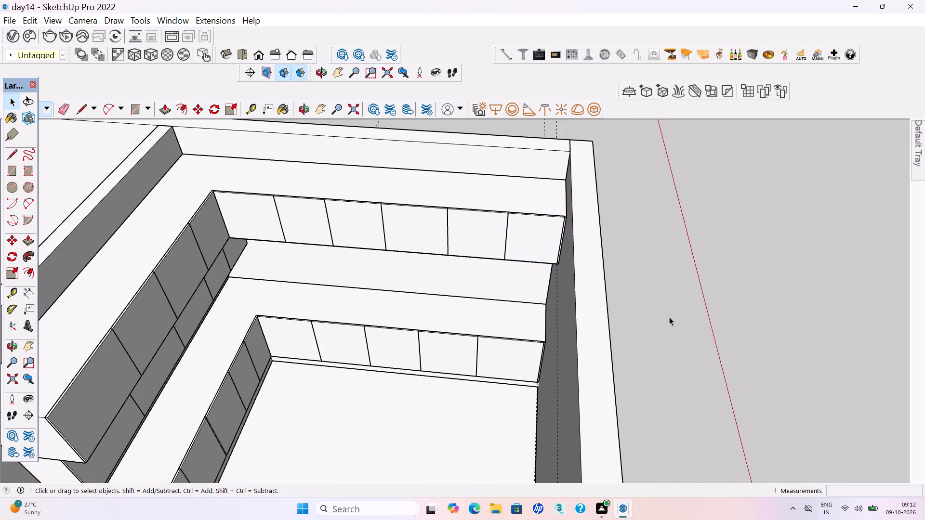
key("ctrl+s")
key("ctrl+s")
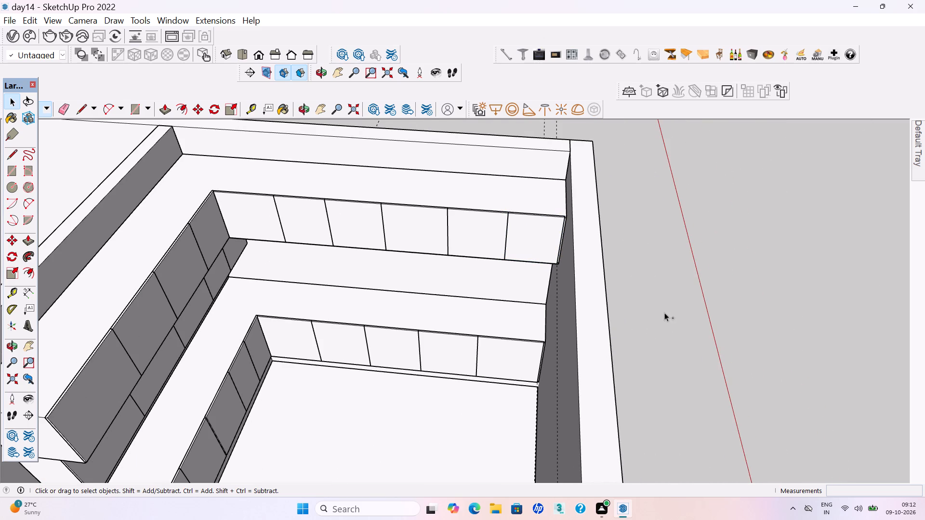
Delete the dashed construction guide lines running through the kitchen and across the floor plan.
scroll(529, 261, "down", 4)
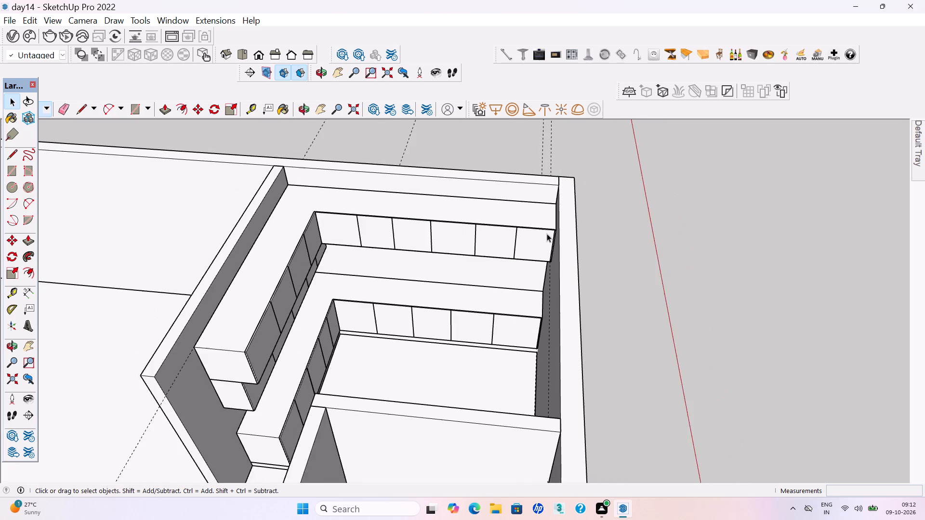
scroll(545, 231, "down", 3)
middle_click_drag(607, 245, 807, 244)
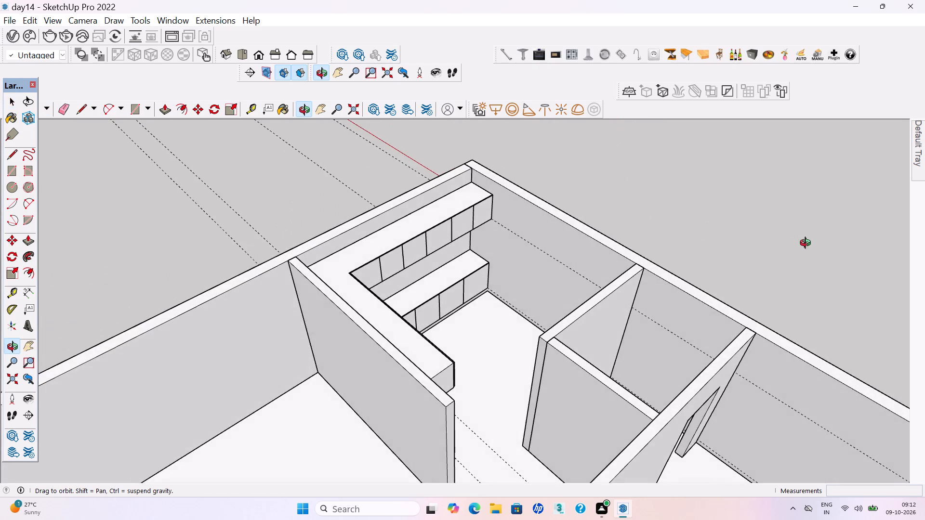
middle_click_drag(807, 244, 680, 259)
middle_click(667, 257)
scroll(604, 267, "down", 4)
middle_click_drag(494, 276, 455, 278)
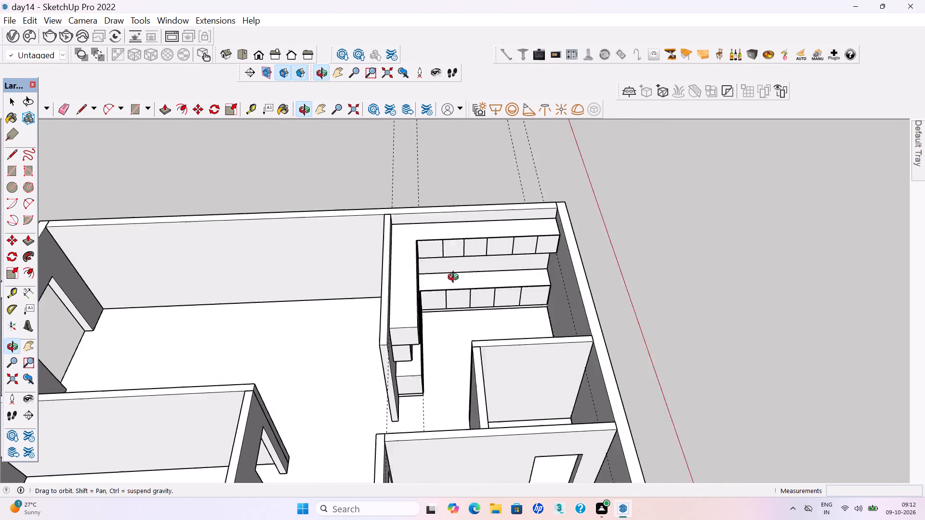
middle_click_drag(455, 278, 400, 279)
left_click_drag(606, 192, 422, 134)
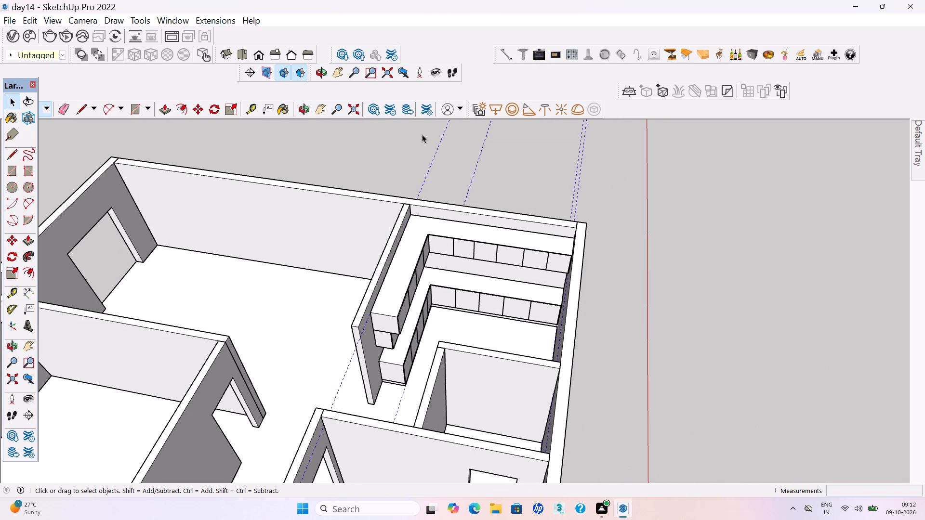
key("Delete")
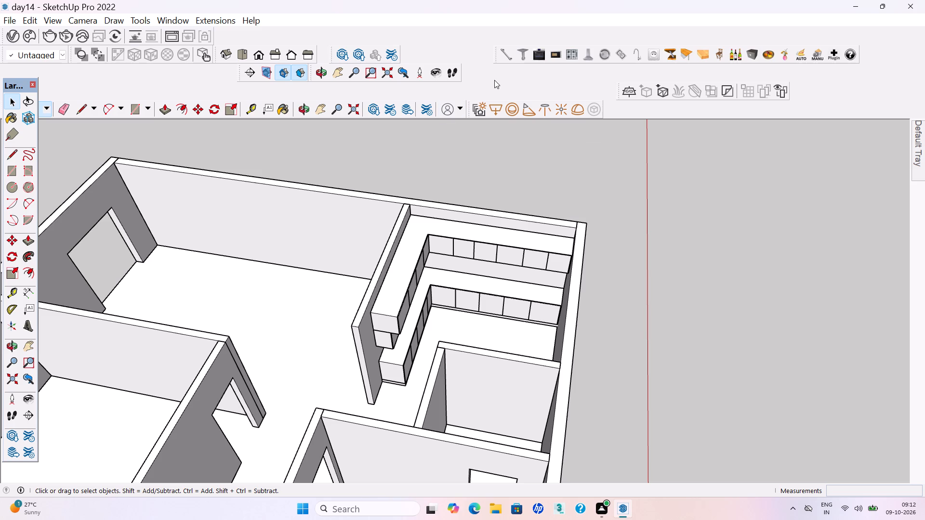
Examine the whole floor plan from above and the open kitchen floor beside the L-shaped cabinets.
scroll(509, 130, "down", 3)
scroll(566, 243, "down", 3)
middle_click_drag(557, 256, 482, 338)
middle_click_drag(472, 341, 359, 364)
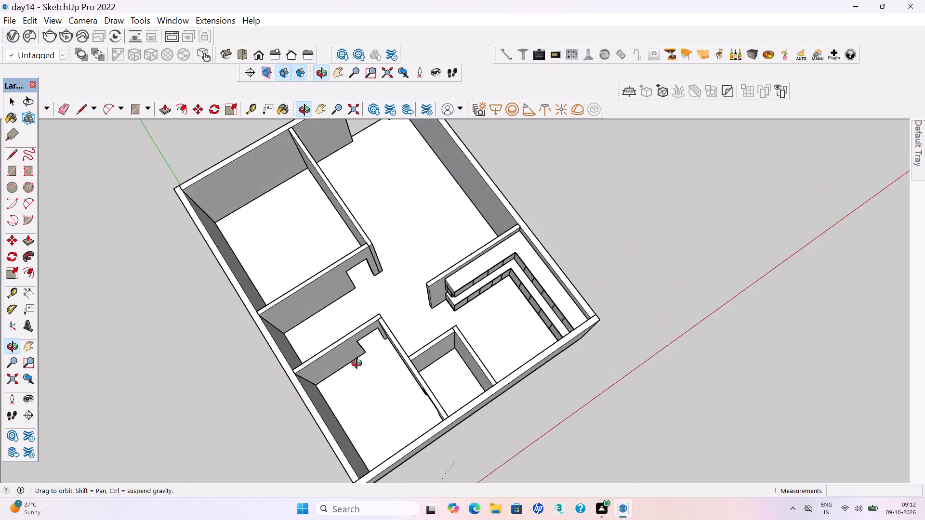
middle_click_drag(359, 364, 328, 366)
scroll(323, 338, "down", 2)
middle_click_drag(478, 383, 408, 369)
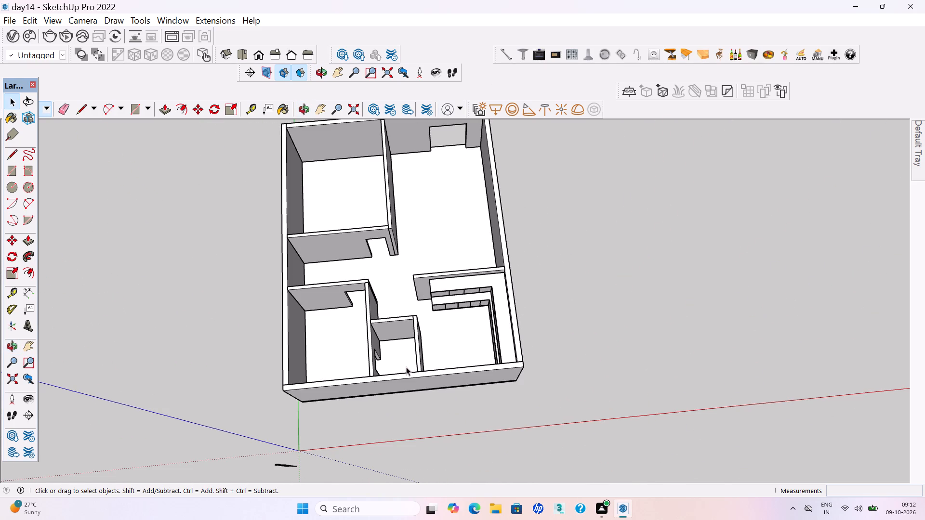
scroll(456, 337, "up", 3)
scroll(449, 295, "up", 4)
middle_click_drag(447, 293, 445, 288)
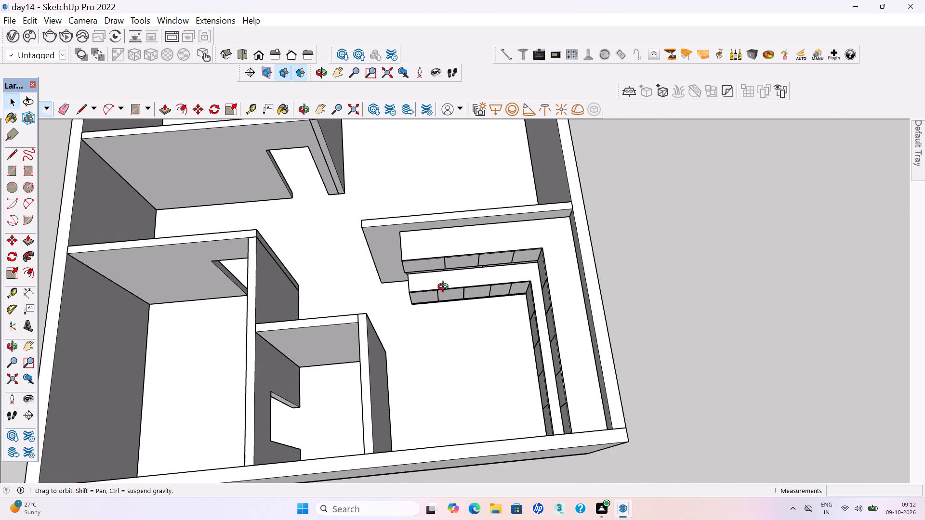
middle_click_drag(445, 288, 444, 259)
scroll(444, 258, "down", 2)
middle_click_drag(479, 366, 628, 375)
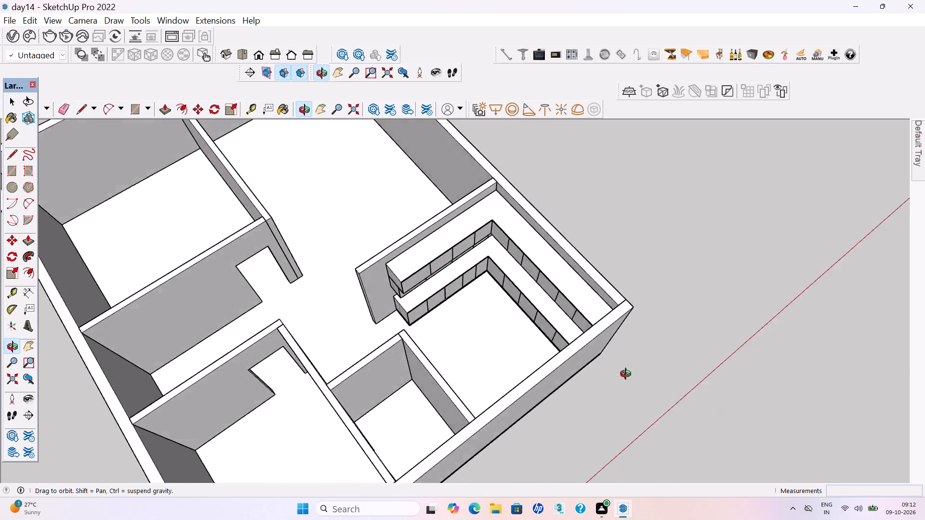
middle_click_drag(628, 375, 838, 425)
scroll(529, 343, "up", 4)
middle_click_drag(523, 341, 500, 353)
scroll(502, 342, "up", 1)
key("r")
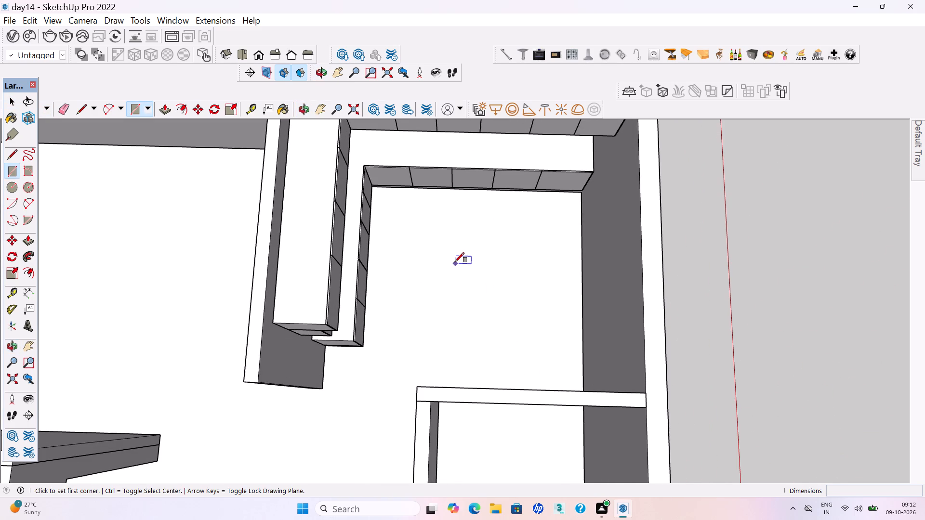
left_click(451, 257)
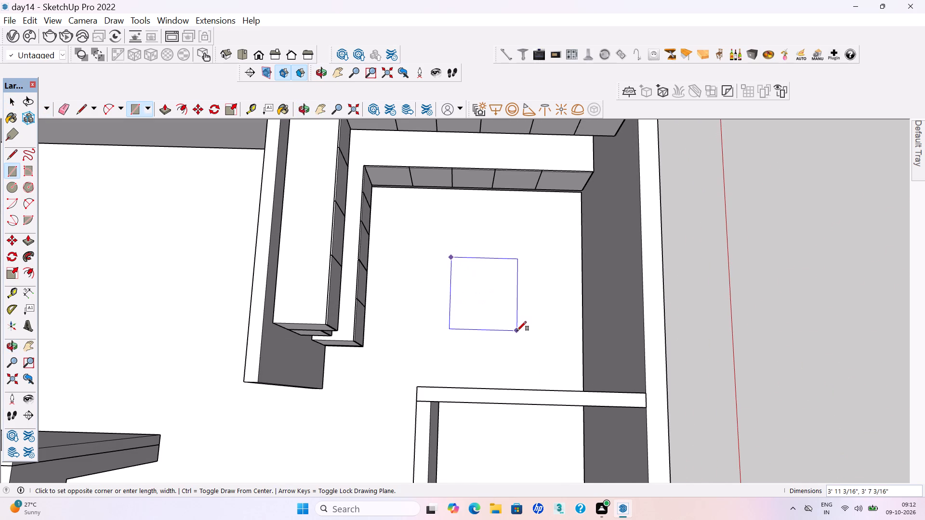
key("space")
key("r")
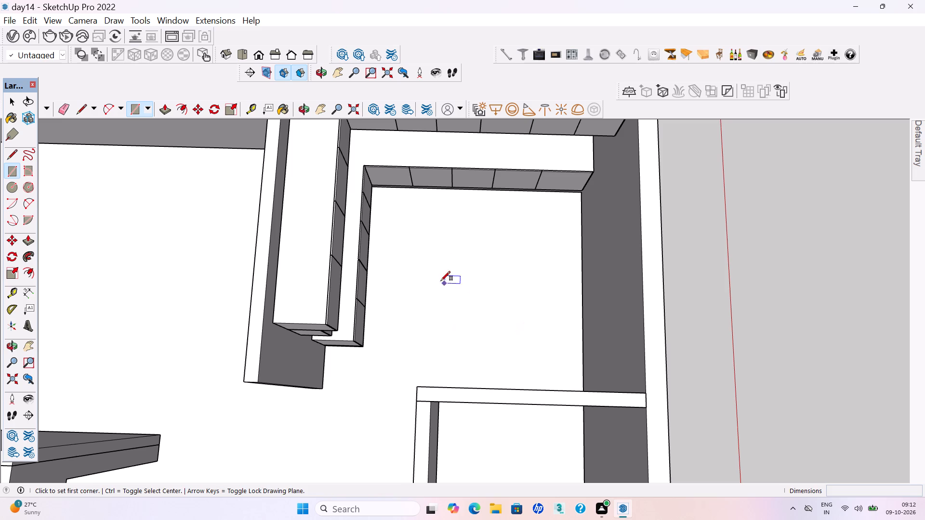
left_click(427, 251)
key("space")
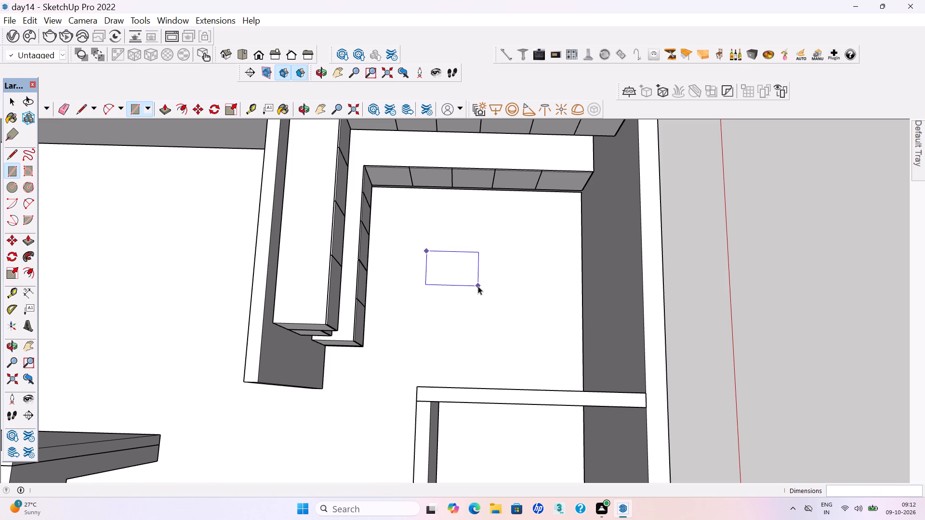
Draw a near-square rectangle on the open kitchen floor inside the L-shaped cabinets and make it a group.
type("r")
left_click(441, 257)
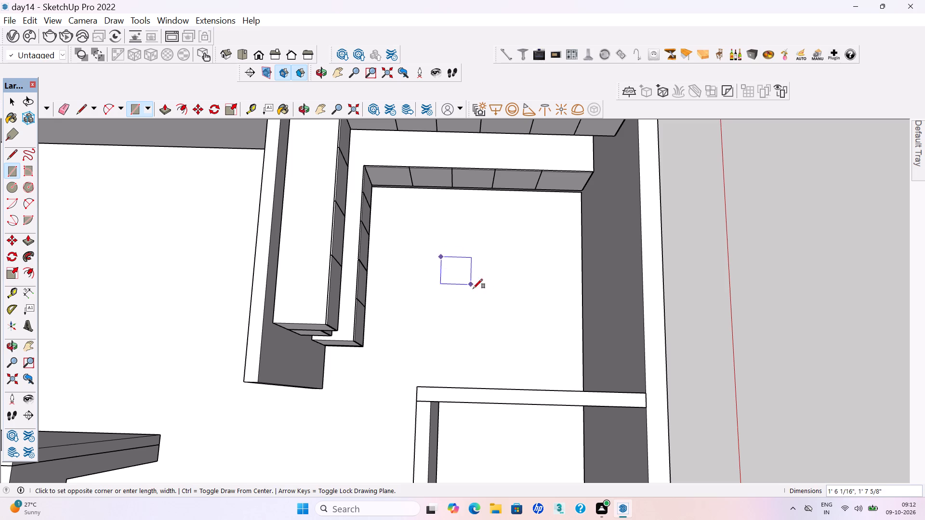
left_click(504, 317)
key("space")
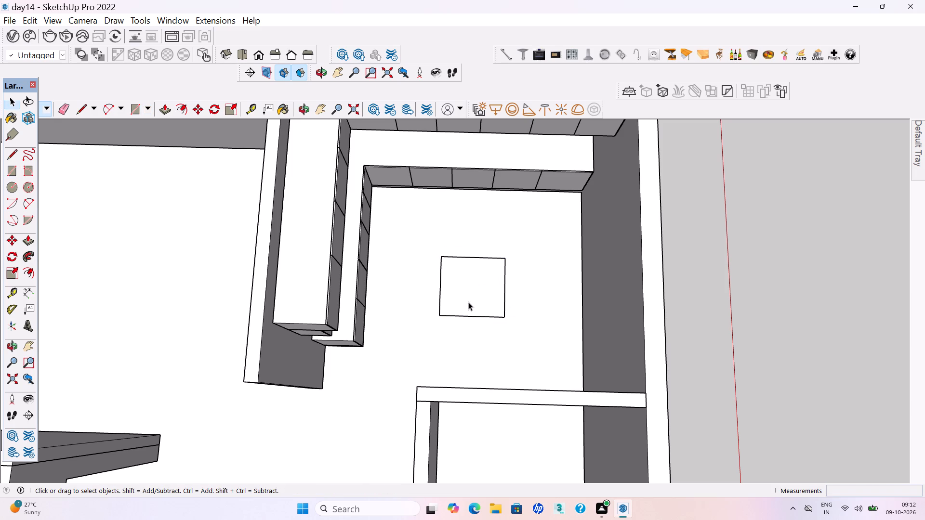
double_click(468, 301)
right_click(468, 301)
left_click(499, 170)
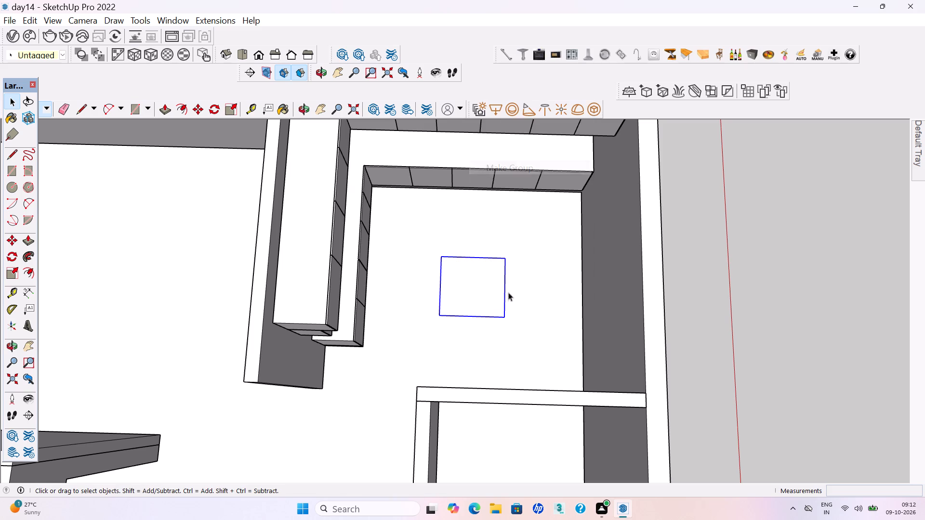
Extrude the grouped floor rectangle upward by 4" and leave the group.
double_click(486, 298)
left_click(478, 289)
key("p")
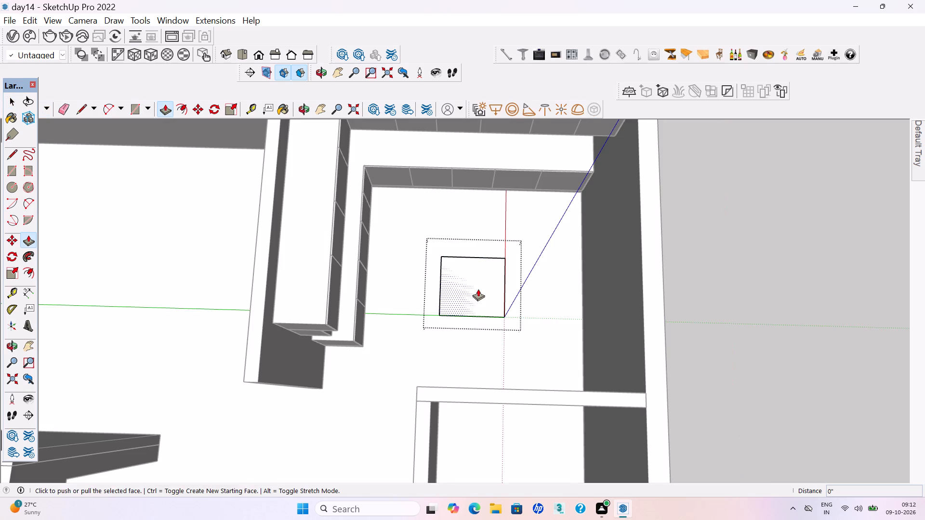
left_click(478, 289)
type("4\"")
key("Return")
key("space")
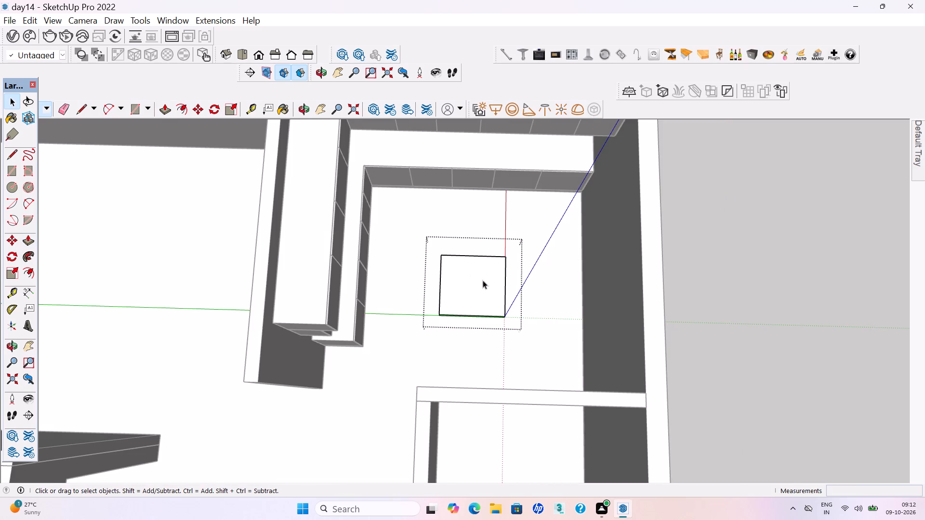
left_click(457, 351)
Save the model with the new 4" base.
key("ctrl+s")
key("ctrl+s")
key("ctrl+s")
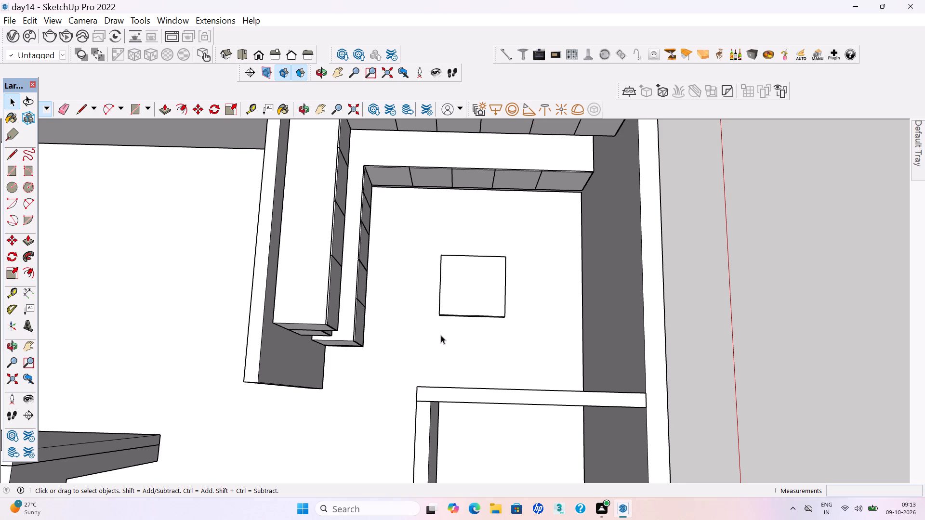
Extrude the 4" base's top face upward by about 3' 7 5/8" as a separate section within the group, and leave the group.
scroll(441, 334, "up", 2)
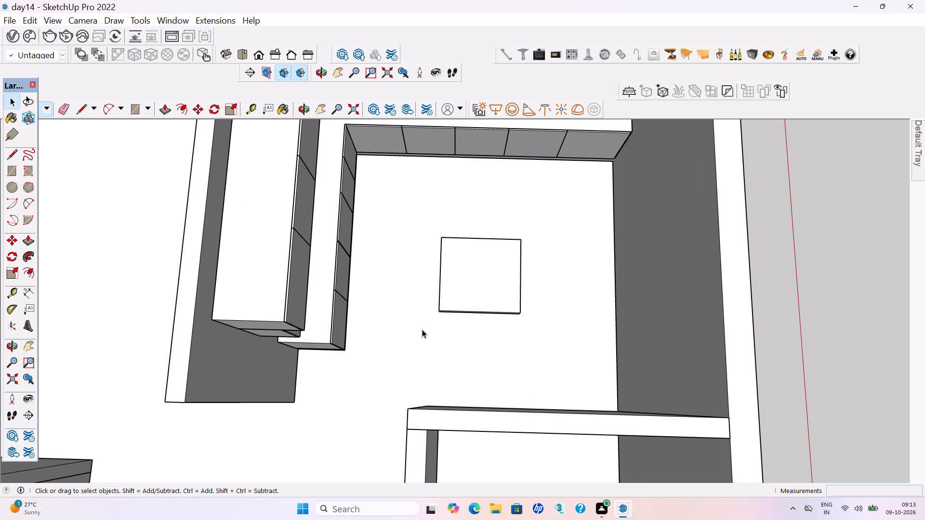
scroll(372, 365, "down", 4)
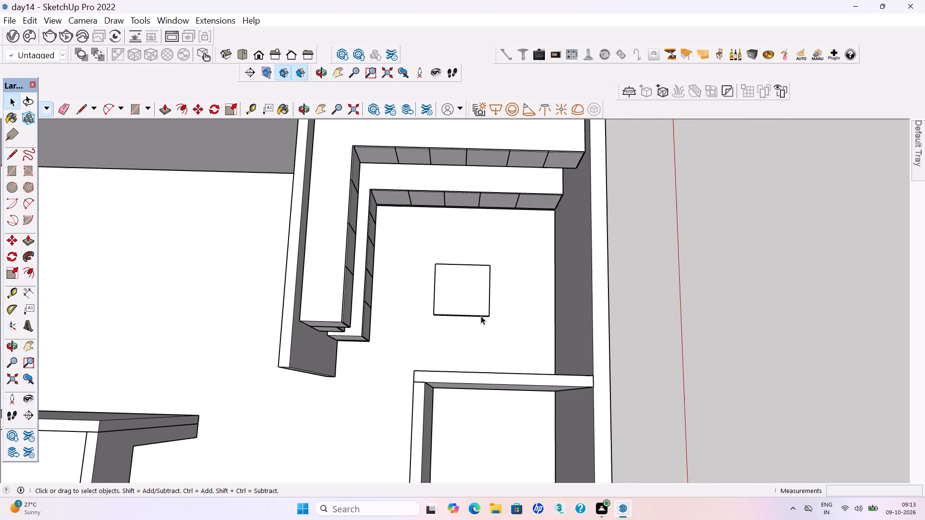
middle_click_drag(474, 310, 475, 268)
double_click(455, 311)
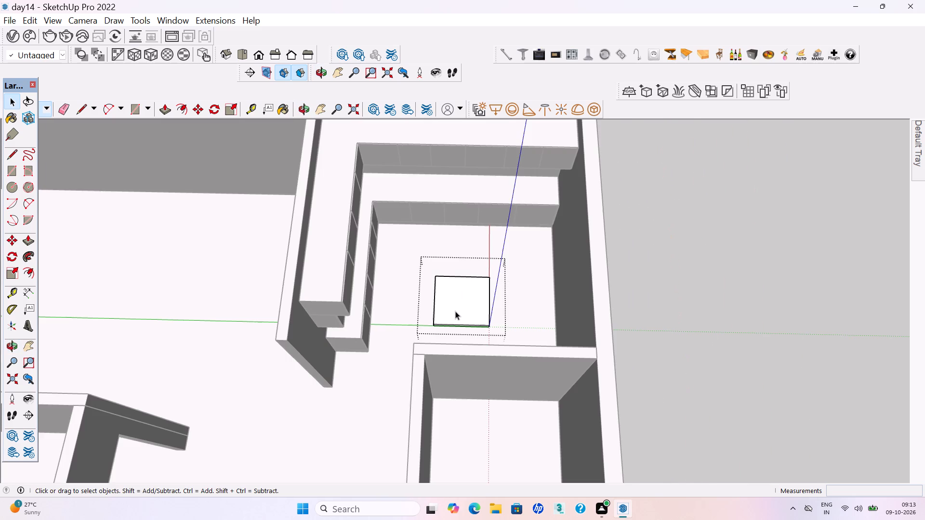
left_click(455, 311)
key("p")
left_click(455, 311)
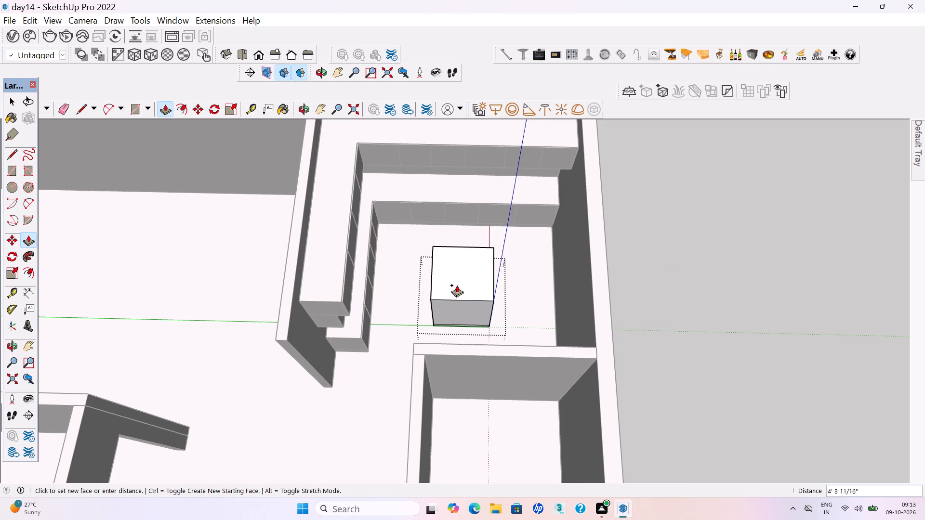
left_click(465, 290)
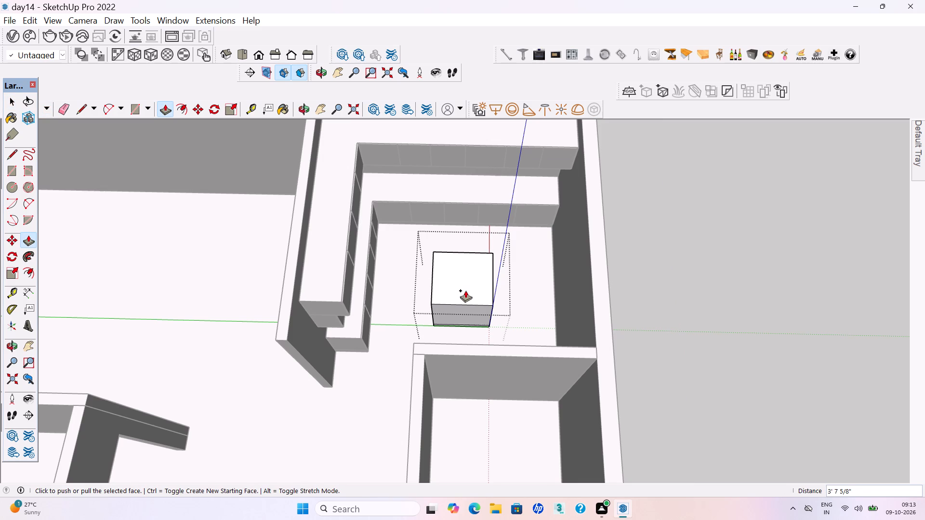
key("space")
left_click(668, 382)
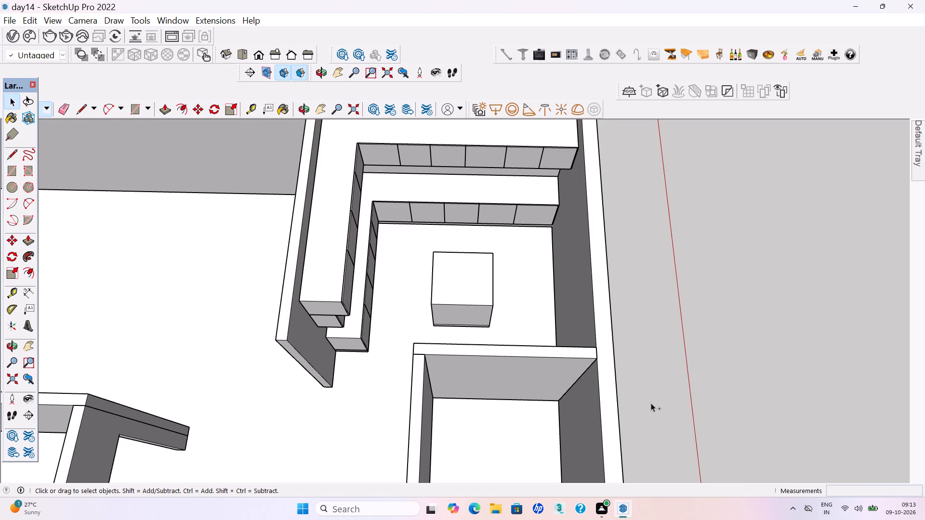
Save the model with the raised kitchen block.
key("ctrl+s")
key("ctrl+s")
scroll(638, 245, "down", 5)
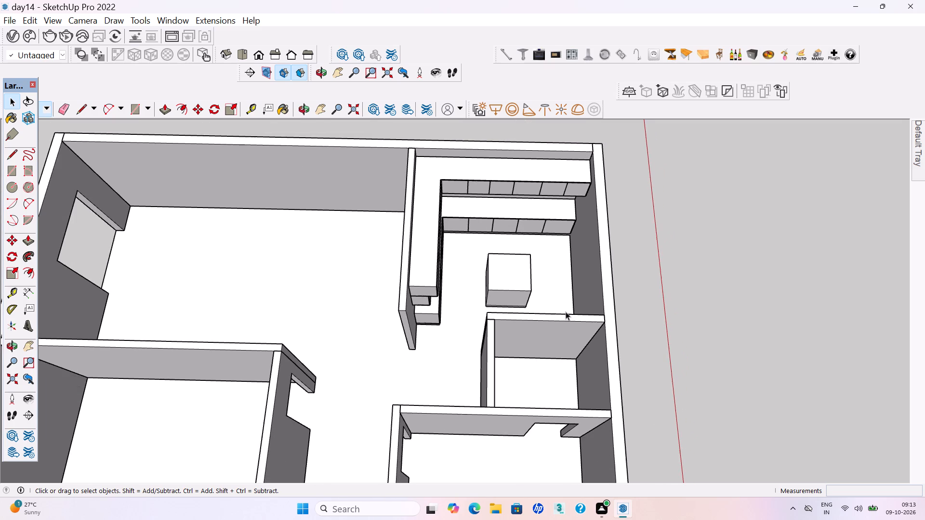
middle_click_drag(555, 300, 557, 259)
left_click(752, 299)
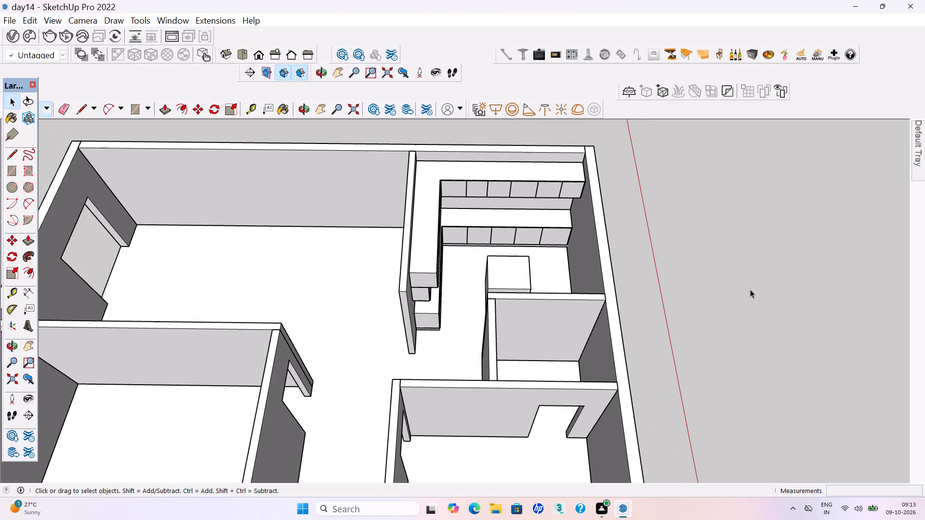
key("ctrl+s")
key("ctrl+s")
Inside the kitchen island group, offset the upper section's front face inward by 18 mm.
scroll(924, 468, "down", 1)
scroll(668, 441, "down", 3)
middle_click_drag(566, 363, 527, 395)
scroll(534, 342, "up", 4)
scroll(517, 252, "up", 2)
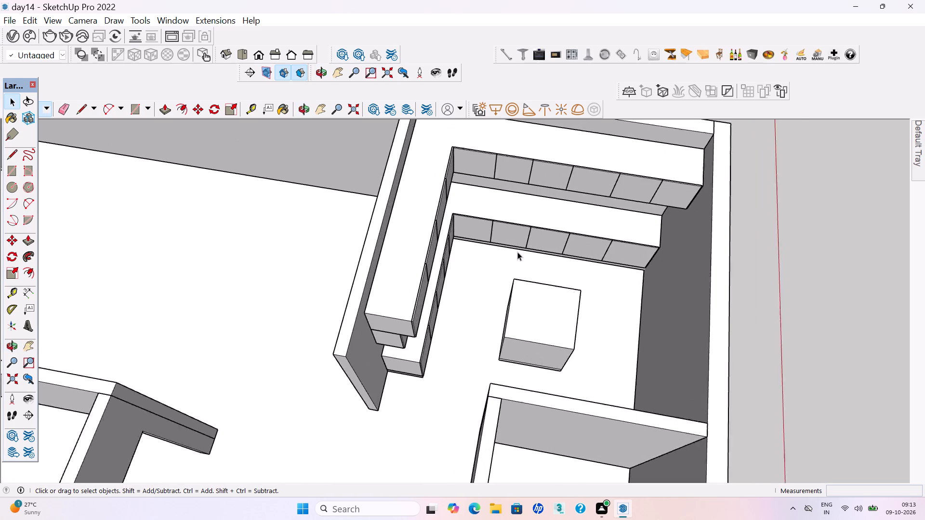
scroll(517, 252, "up", 7)
middle_click_drag(498, 360, 684, 351)
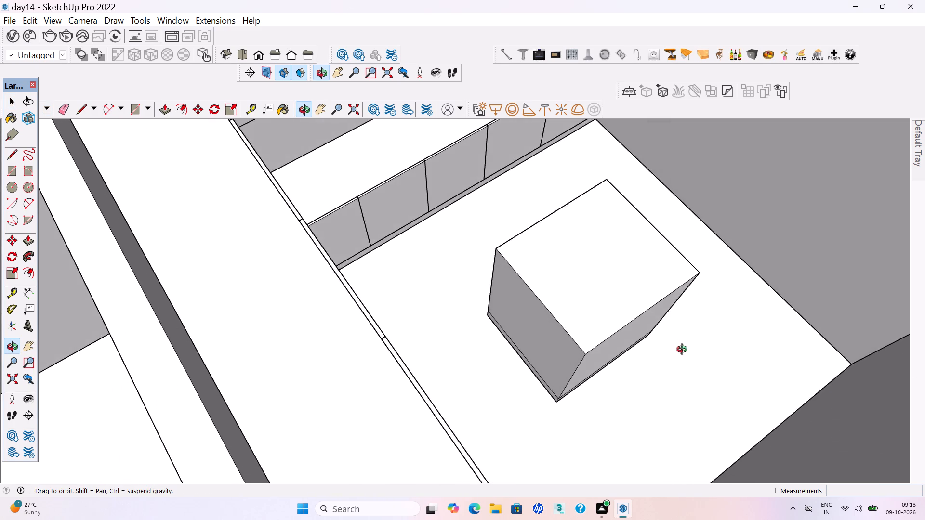
middle_click_drag(684, 351, 710, 372)
scroll(549, 338, "up", 4)
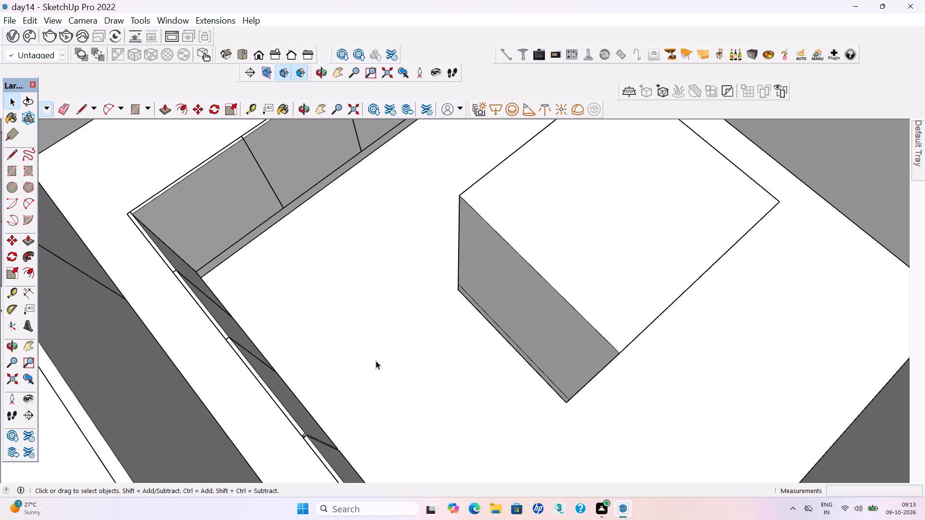
middle_click_drag(388, 394, 561, 432)
key("h")
left_click_drag(456, 328, 433, 382)
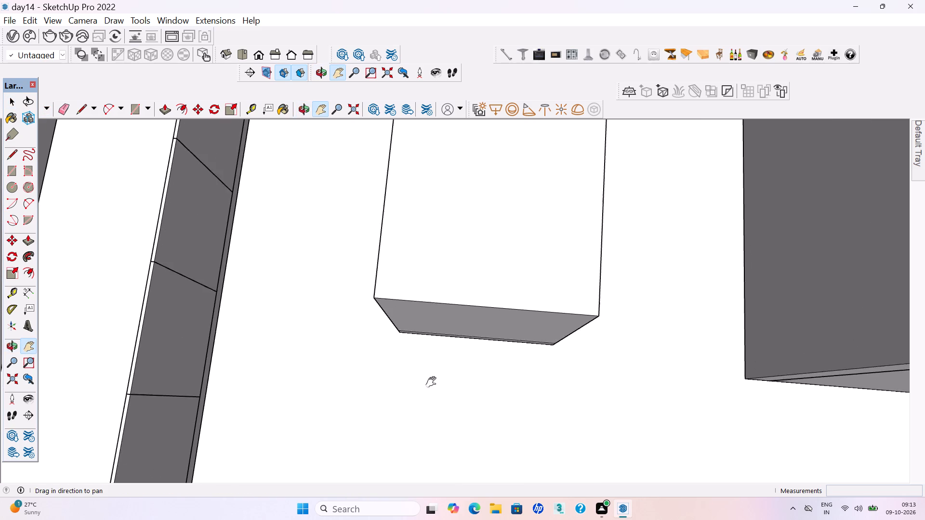
left_click_drag(433, 382, 433, 383)
middle_click_drag(493, 364, 484, 295)
scroll(494, 315, "up", 3)
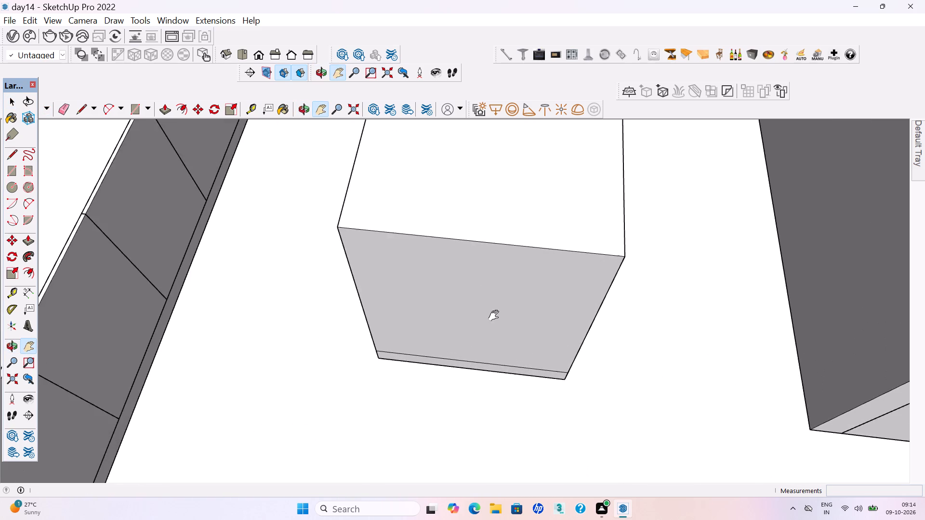
scroll(517, 381, "up", 2)
middle_click_drag(521, 375, 533, 338)
left_click_drag(482, 354, 480, 403)
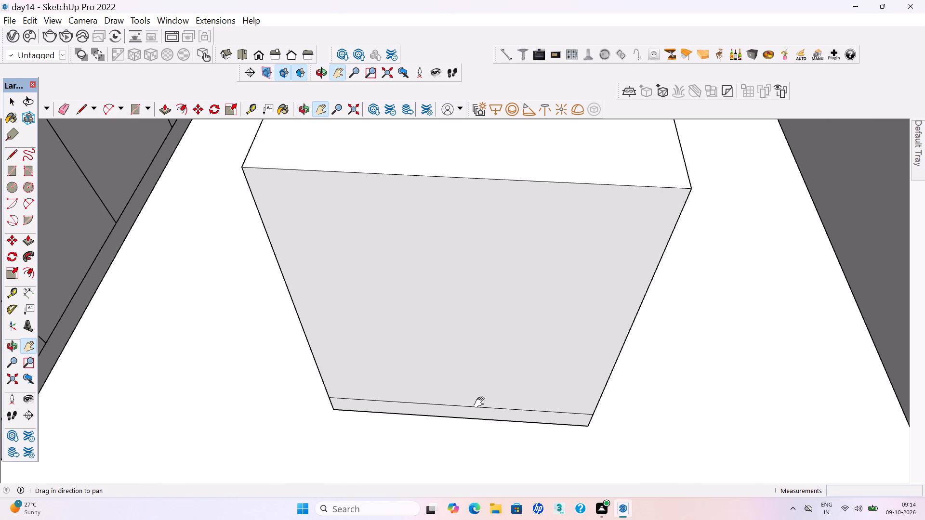
middle_click_drag(483, 400, 486, 380)
key("t")
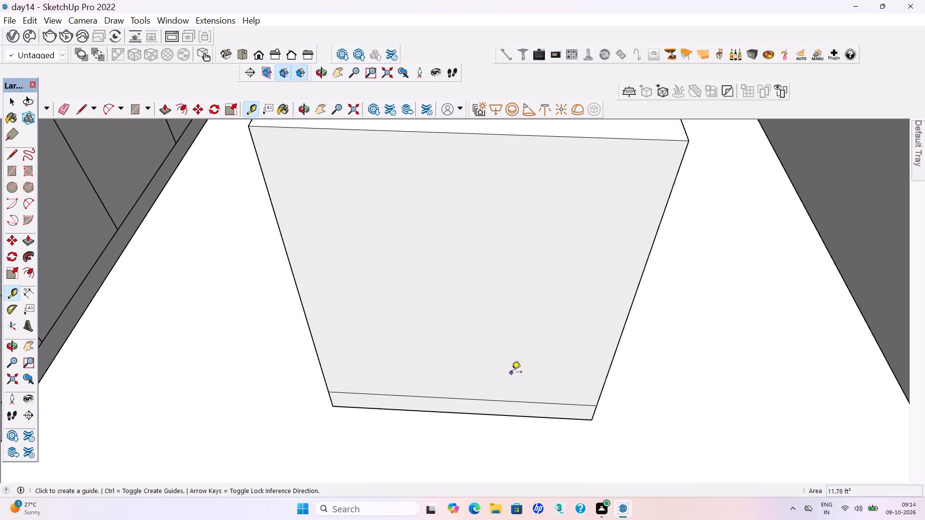
key("space")
left_click(487, 313)
double_click(487, 313)
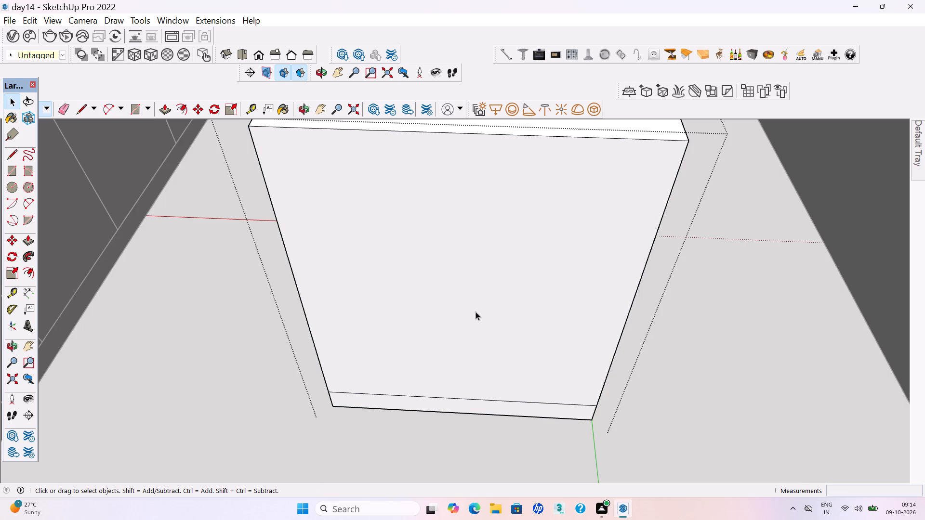
left_click(462, 307)
key("f")
left_click(461, 306)
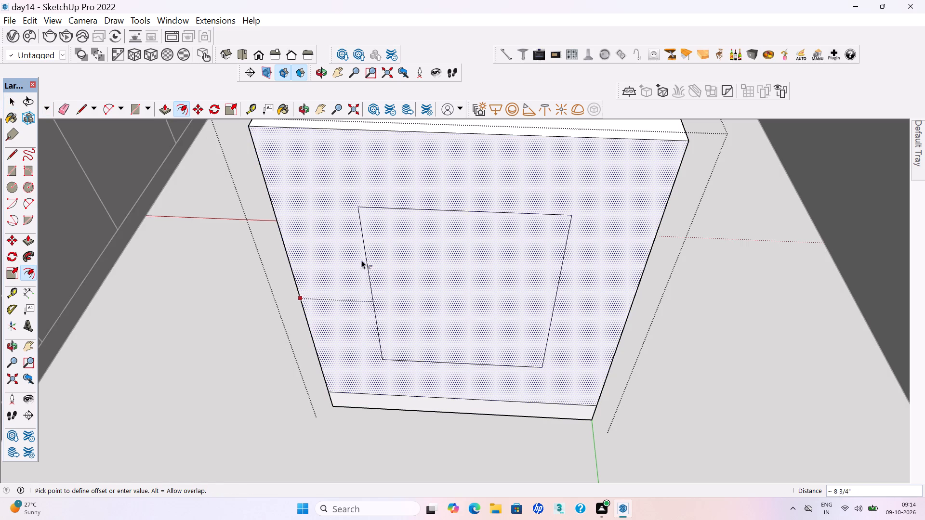
type("18mm")
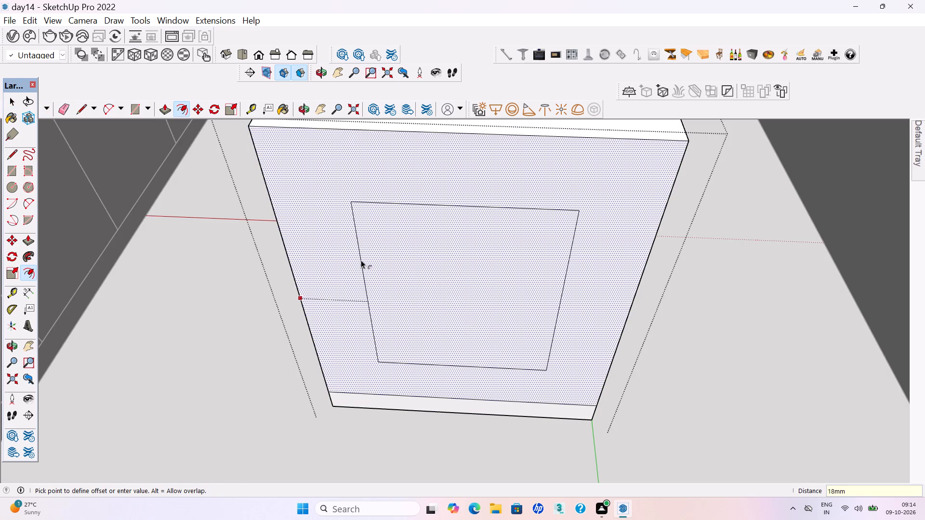
key("Return")
key("space")
Push the inset front face about 1' 6 5/8" into the island to hollow out the cabinet.
left_click(451, 349)
key("p")
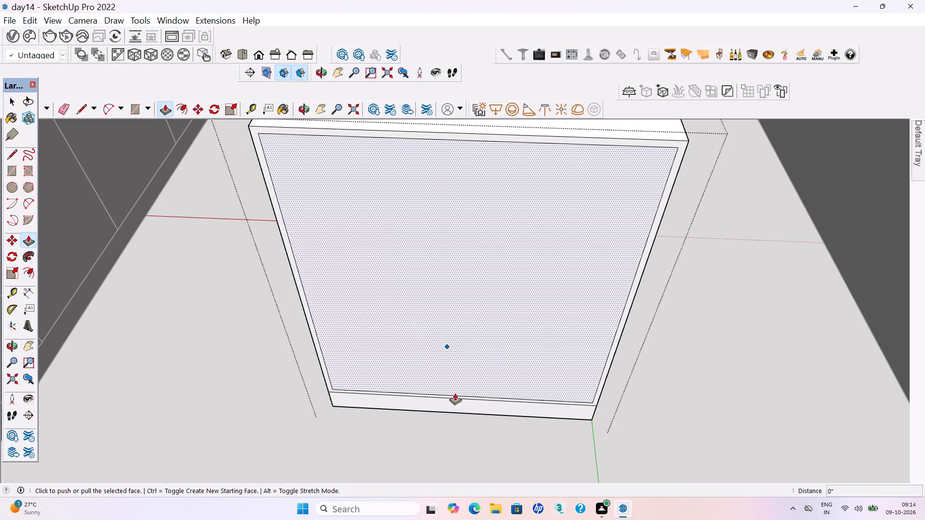
left_click(454, 370)
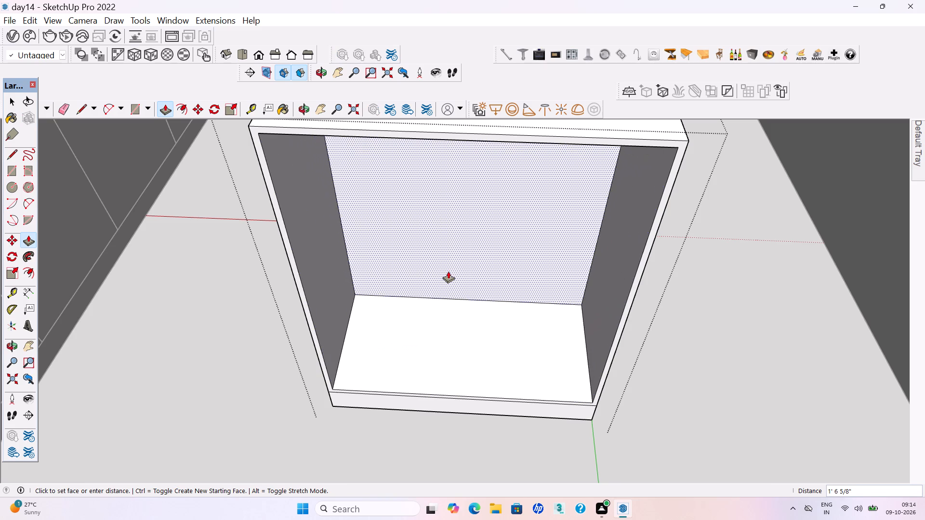
left_click(448, 271)
key("space")
left_click(453, 430)
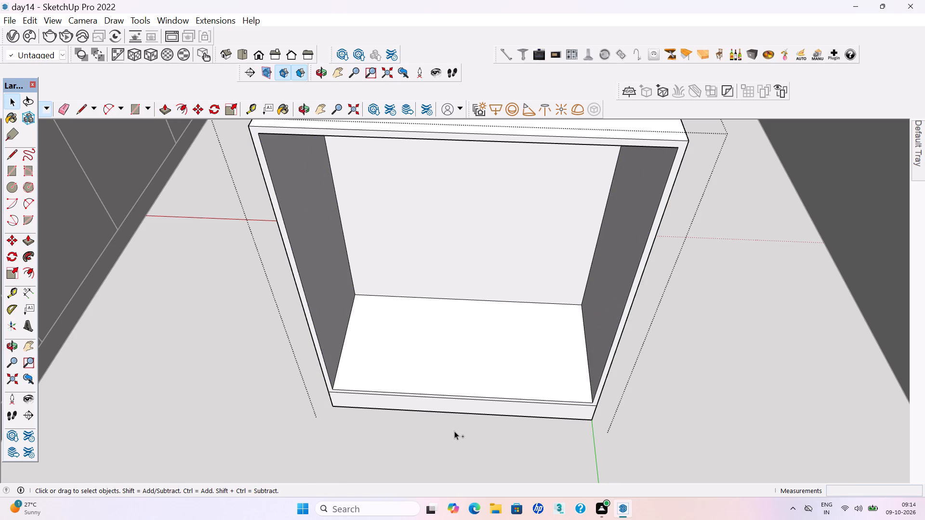
Save the model with the hollowed island cabinet.
key("ctrl+s")
key("ctrl+s")
key("ctrl+s")
Place a vertical guide at the middle of the cabinet opening, about 1' 6 3/4" from its left inner edge.
key("t")
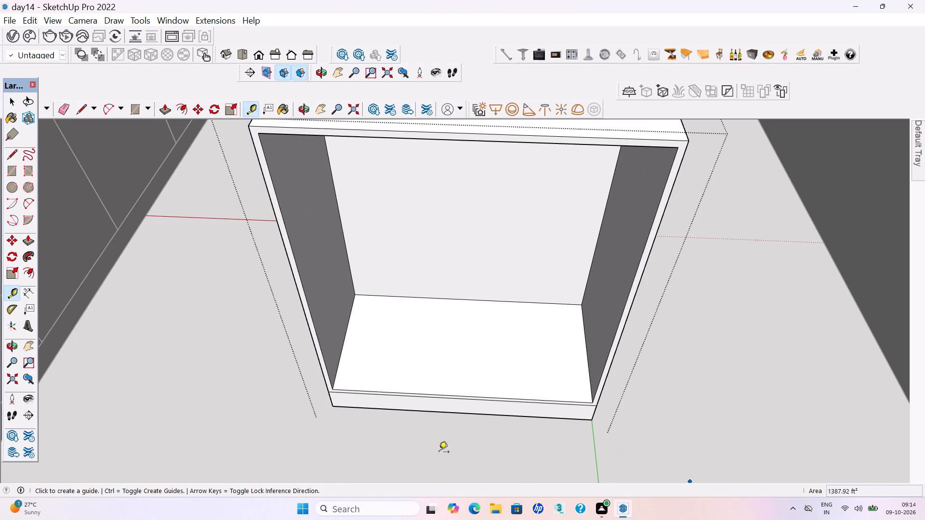
left_click(307, 312)
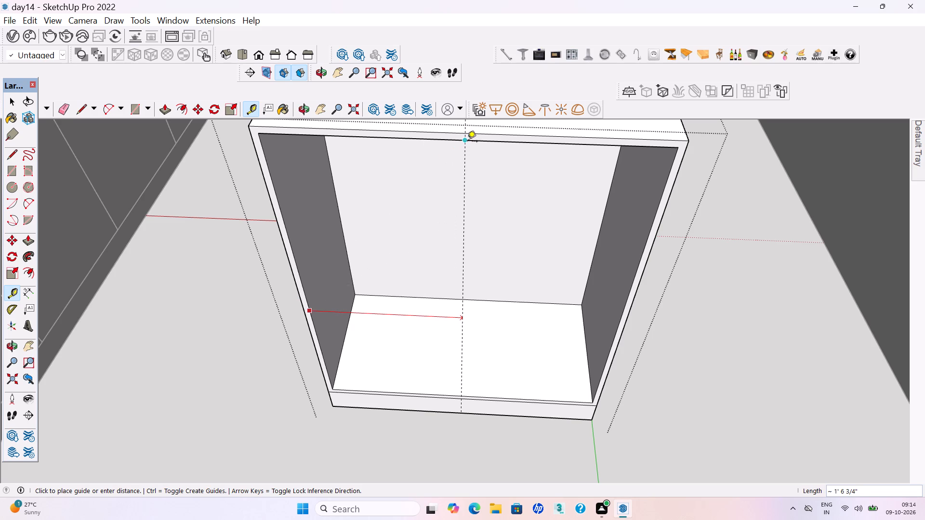
left_click(467, 142)
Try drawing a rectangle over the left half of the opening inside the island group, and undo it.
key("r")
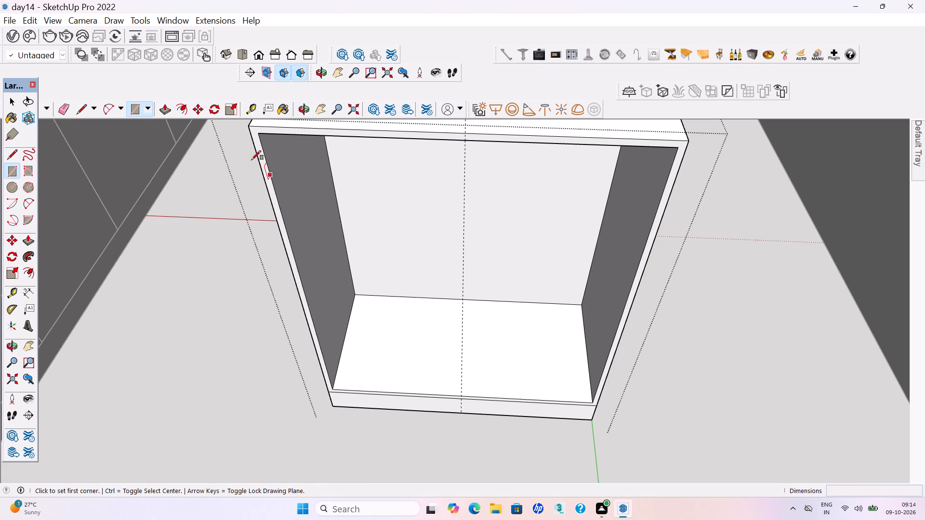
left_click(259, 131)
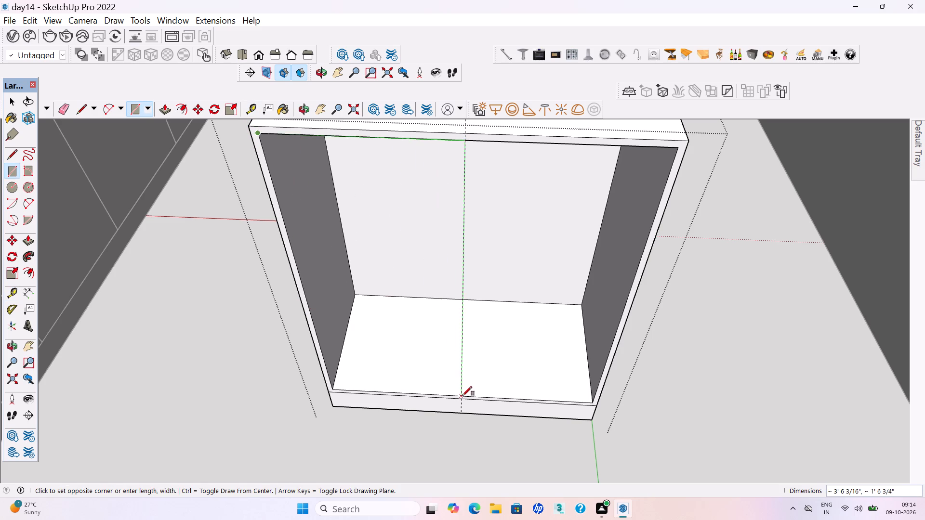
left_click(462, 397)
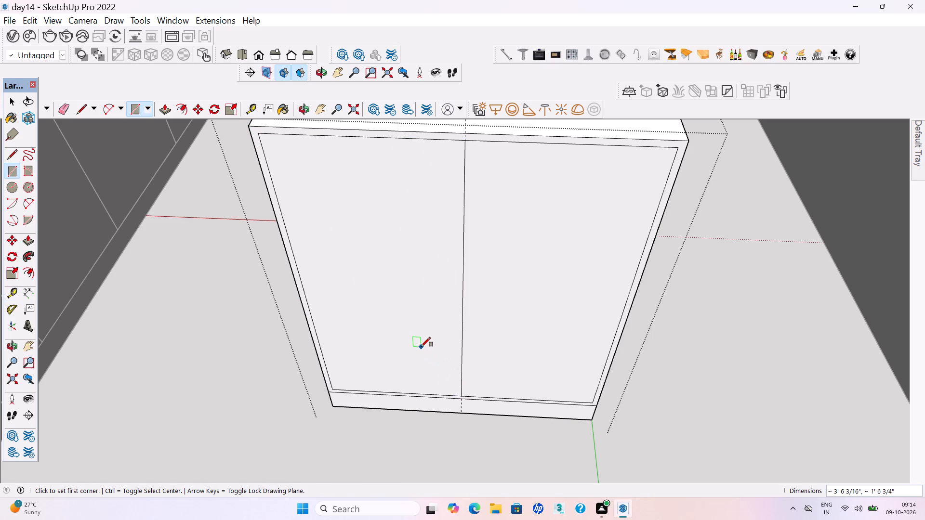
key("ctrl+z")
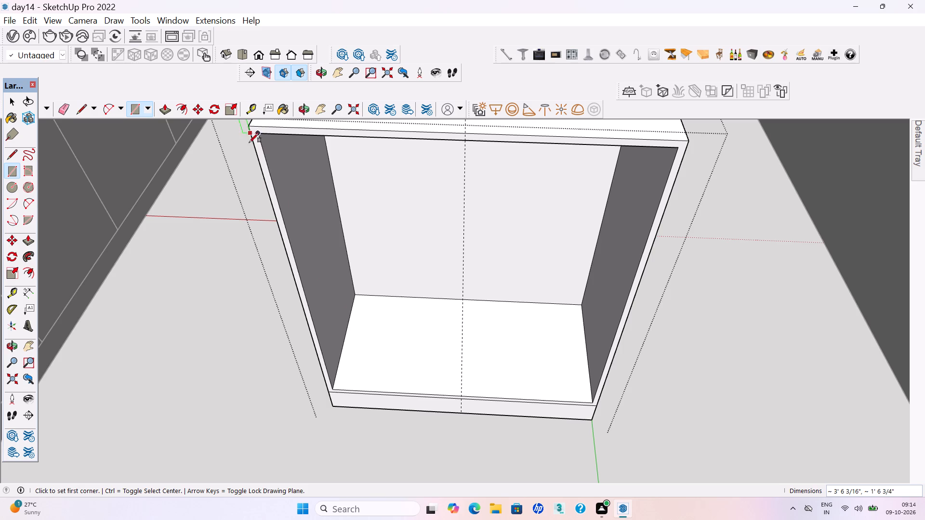
Leave the island group and draw a 1' 6 3/4" by 3' 6 3/16" door rectangle over the opening's left half.
key("space")
left_click(344, 416)
left_click(343, 431)
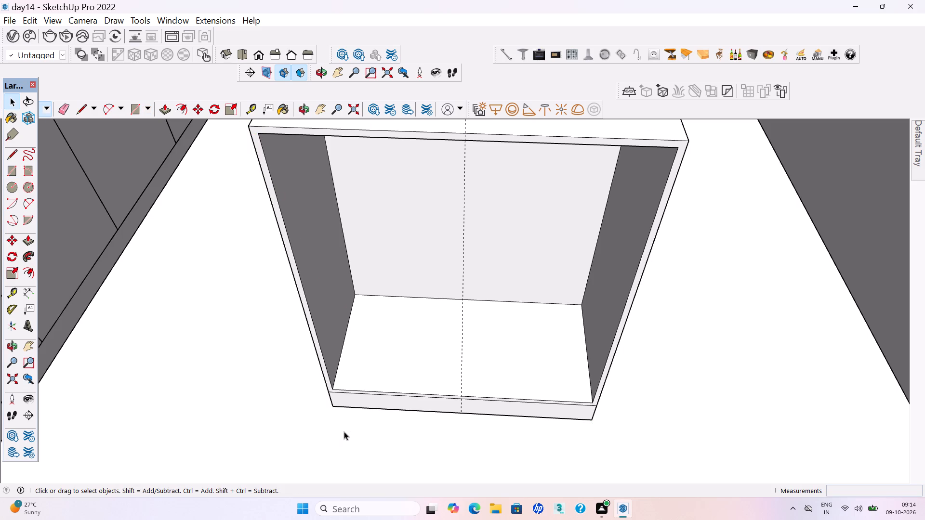
key("r")
left_click(260, 133)
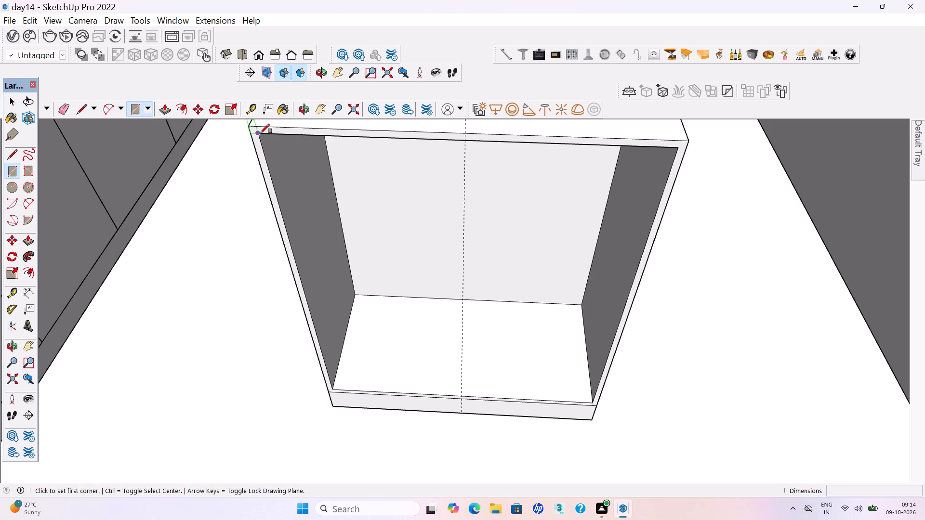
left_click(459, 396)
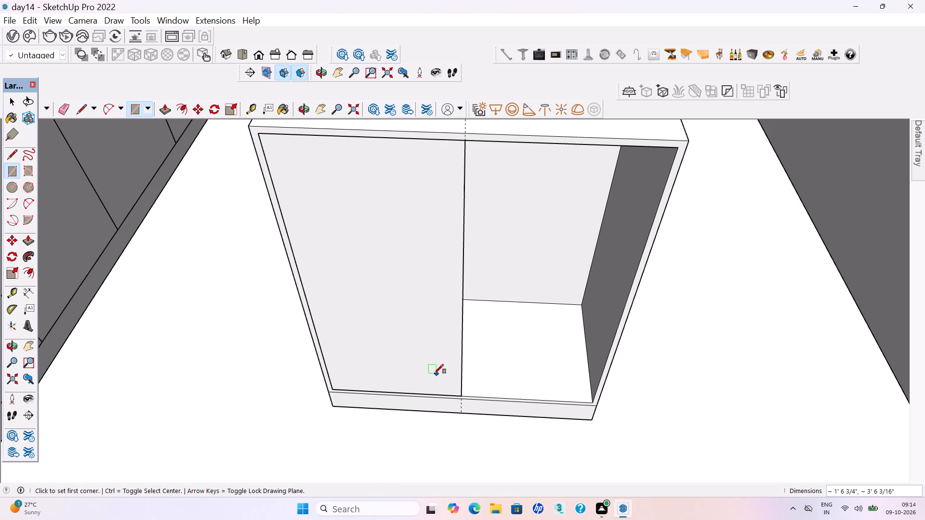
Extrude the door rectangle outward by 18 mm.
key("p")
left_click(382, 330)
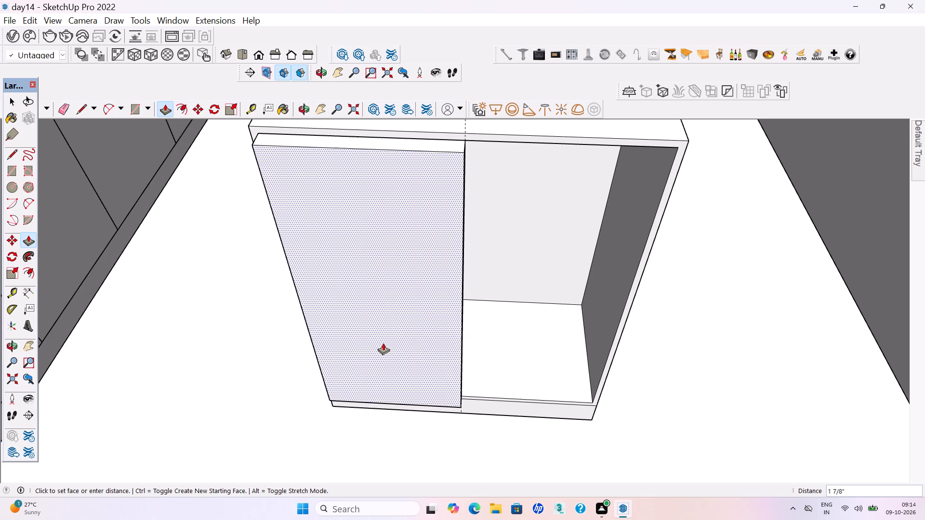
type("18mm")
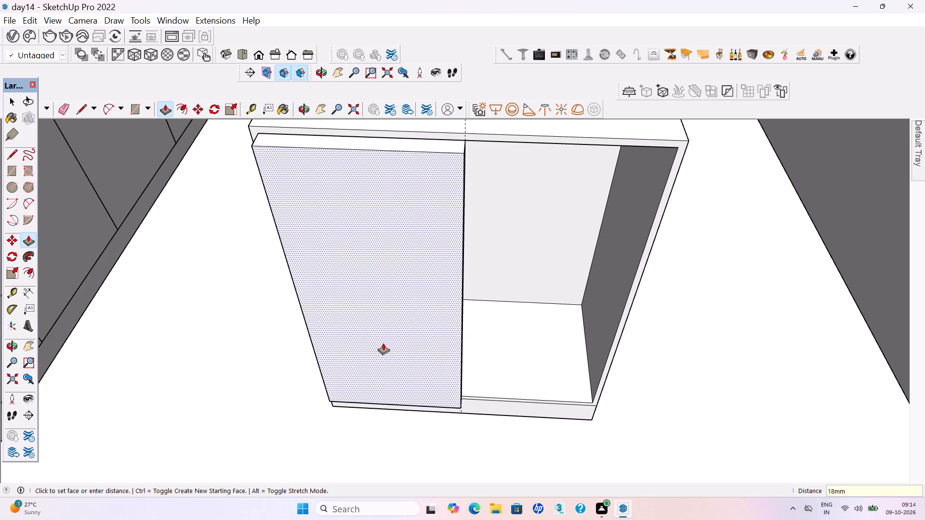
key("Return")
key("space")
Select the whole door panel and make it a group.
middle_click_drag(443, 237, 442, 250)
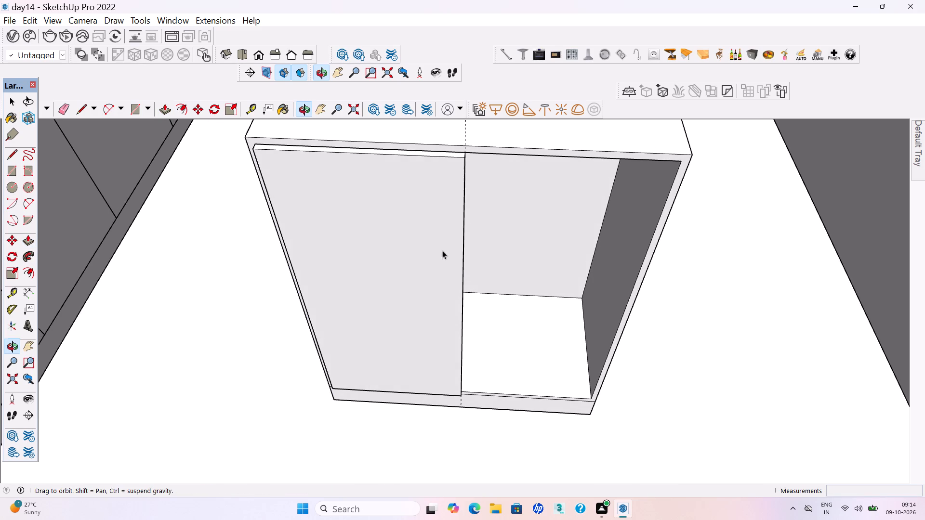
triple_click(418, 231)
left_click(418, 231)
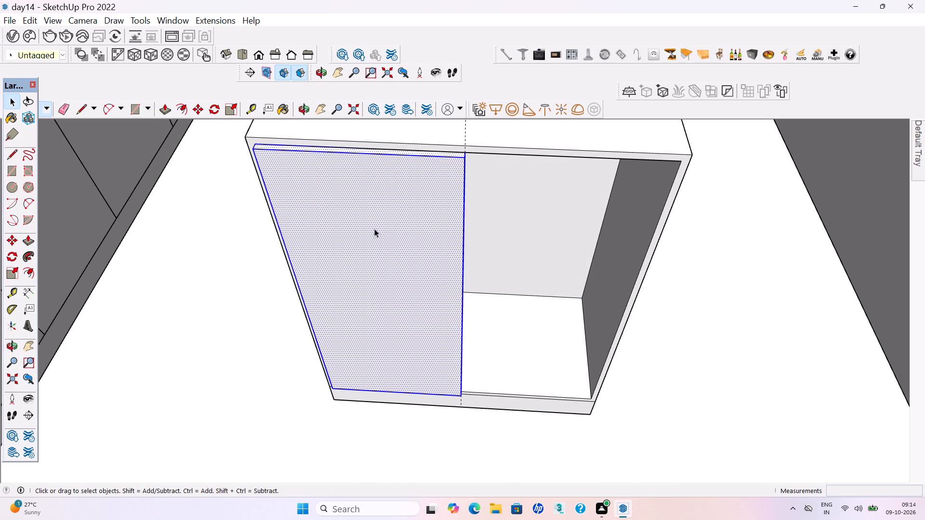
right_click(375, 230)
left_click(409, 338)
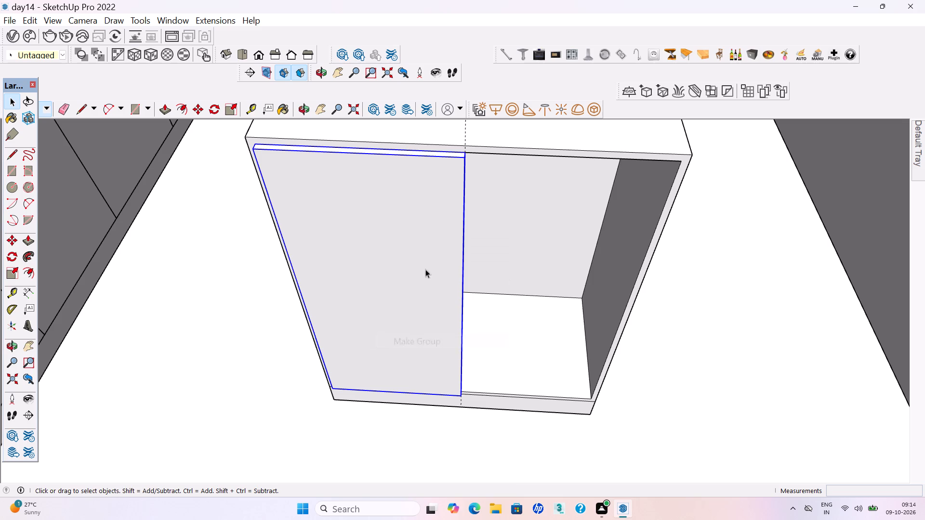
Inside the door group, push the panel's side face at the centre guide inward by 0.2" and leave the group.
middle_click_drag(450, 159, 283, 169)
scroll(450, 154, "up", 4)
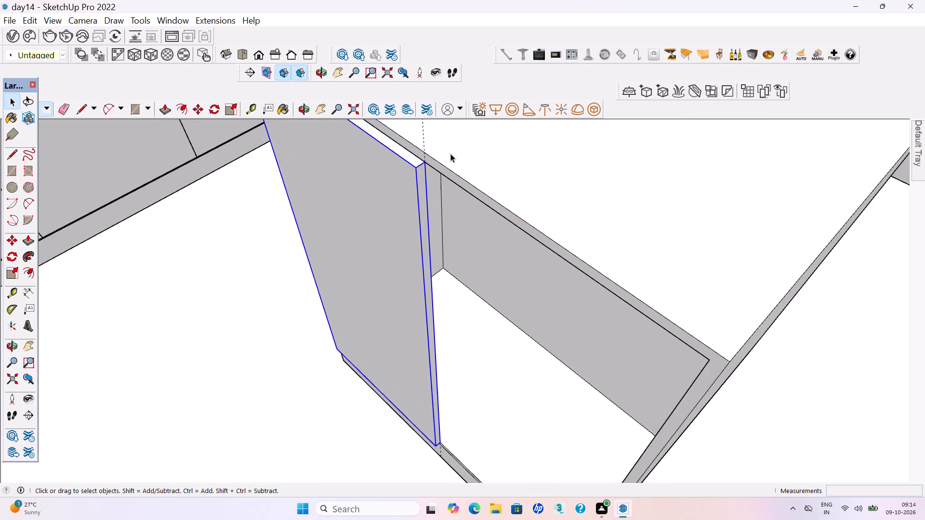
scroll(432, 165, "up", 8)
double_click(411, 204)
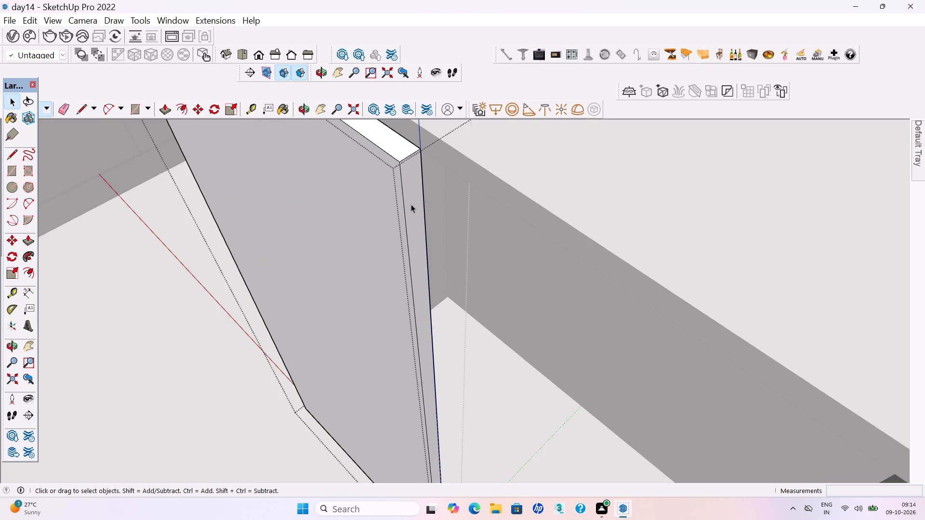
left_click(411, 204)
key("p")
left_click(411, 204)
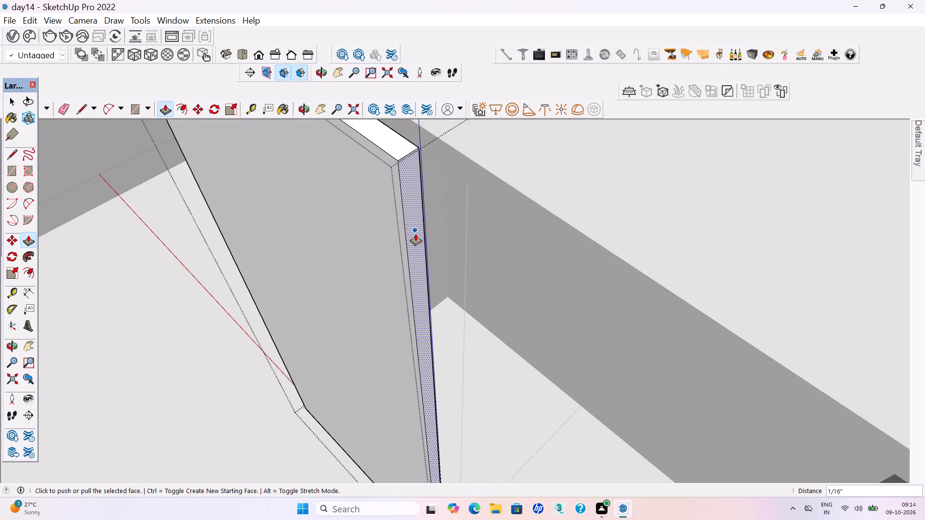
key("ctrl+z")
left_click(415, 229)
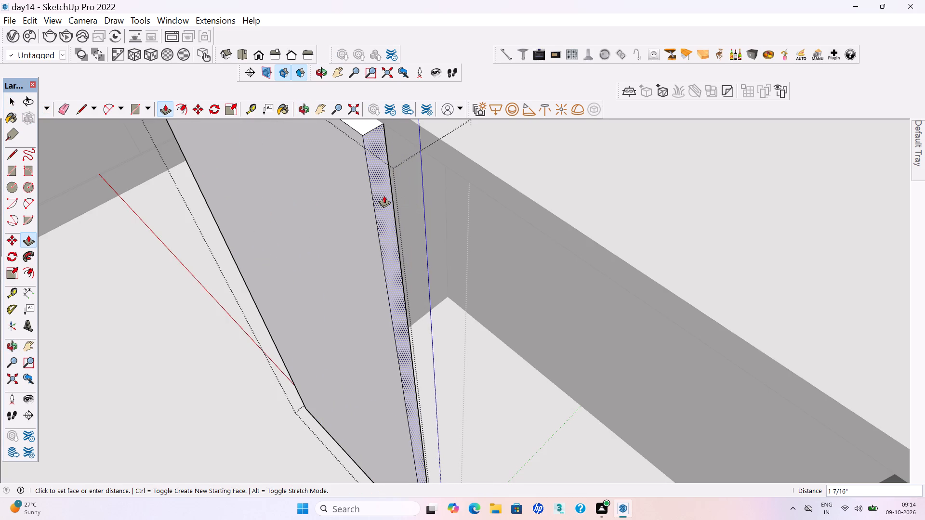
type(".2\"")
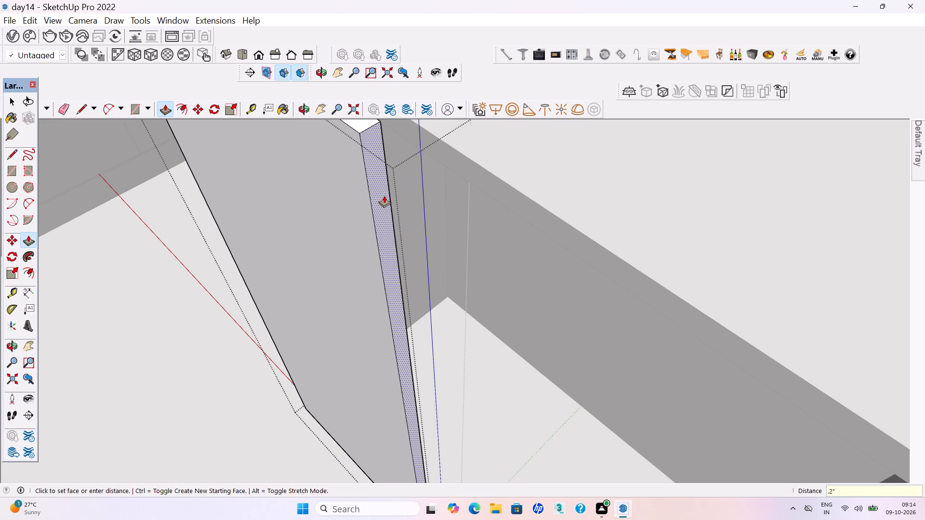
key("Return")
scroll(390, 194, "down", 11)
key("space")
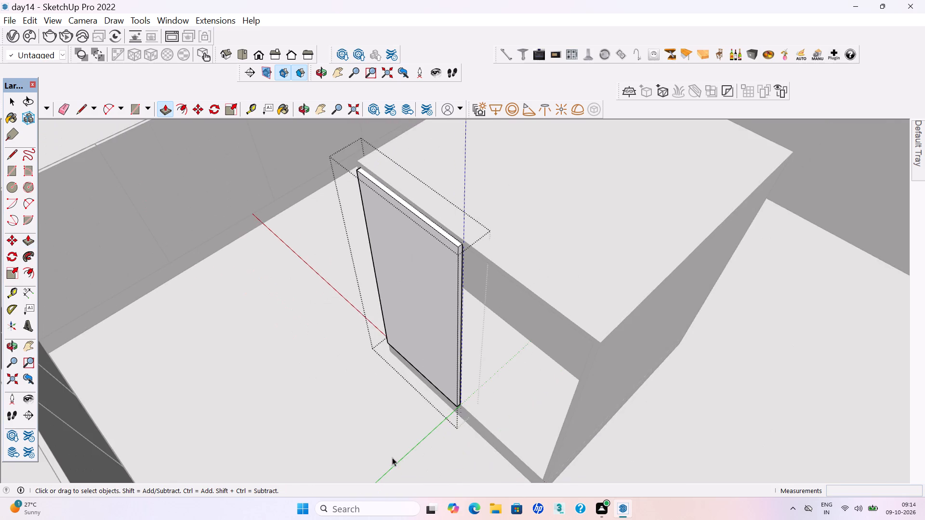
left_click(392, 457)
Save the model with the trimmed island door panel.
key("ctrl+s")
key("ctrl+s")
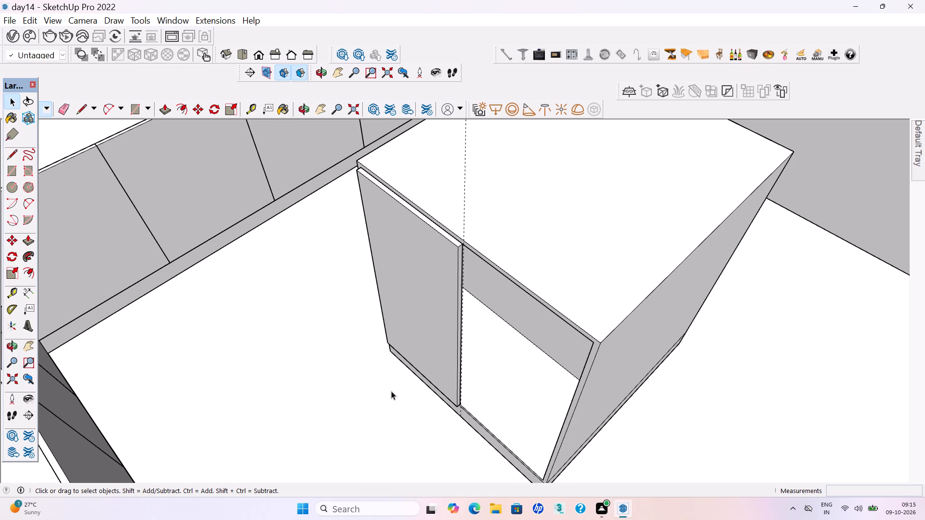
Copy the island's door panel across to the open half of the cabinet front, aligning its top corner with the opening's inner corner.
scroll(389, 386, "down", 3)
middle_click_drag(404, 386, 563, 411)
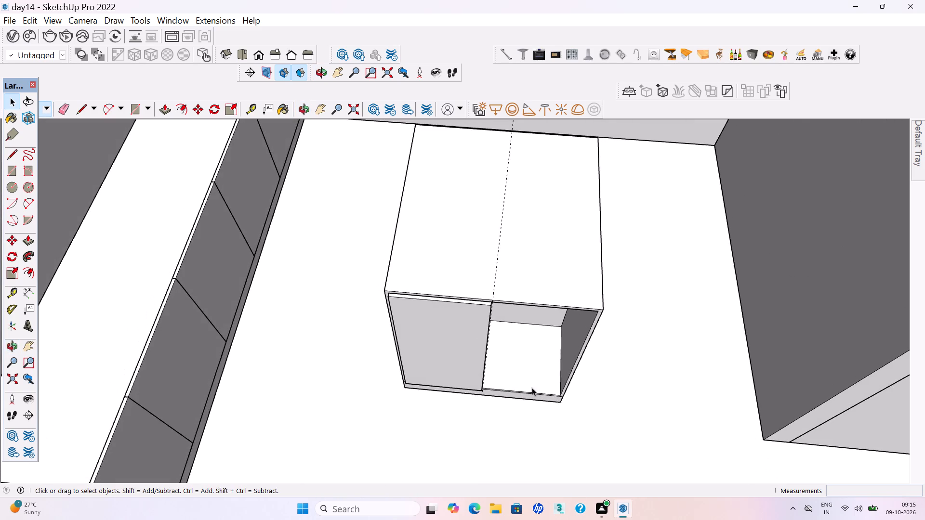
scroll(489, 369, "up", 6)
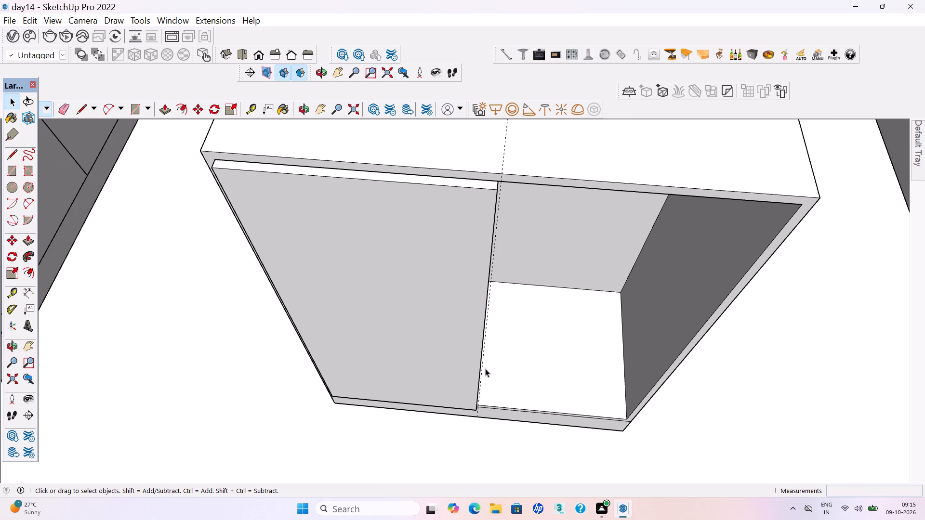
left_click(446, 297)
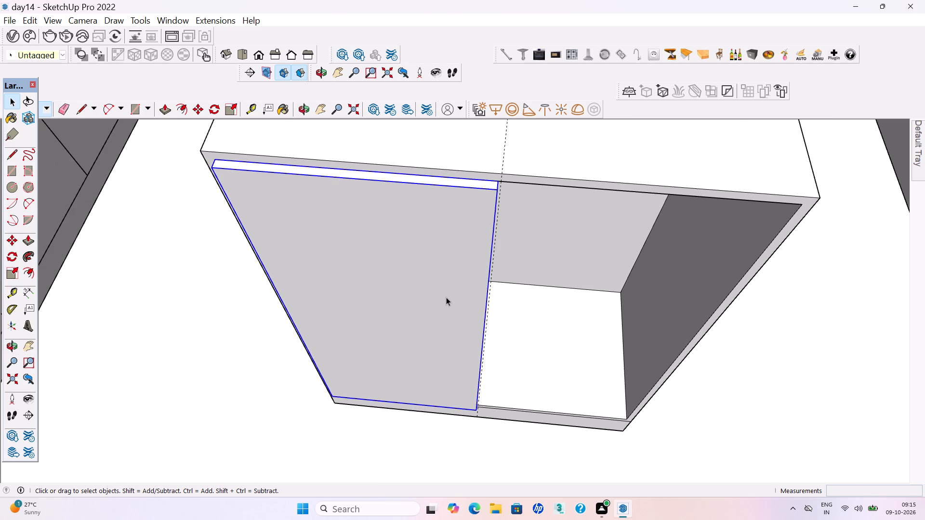
key("m")
middle_click_drag(489, 196, 457, 216)
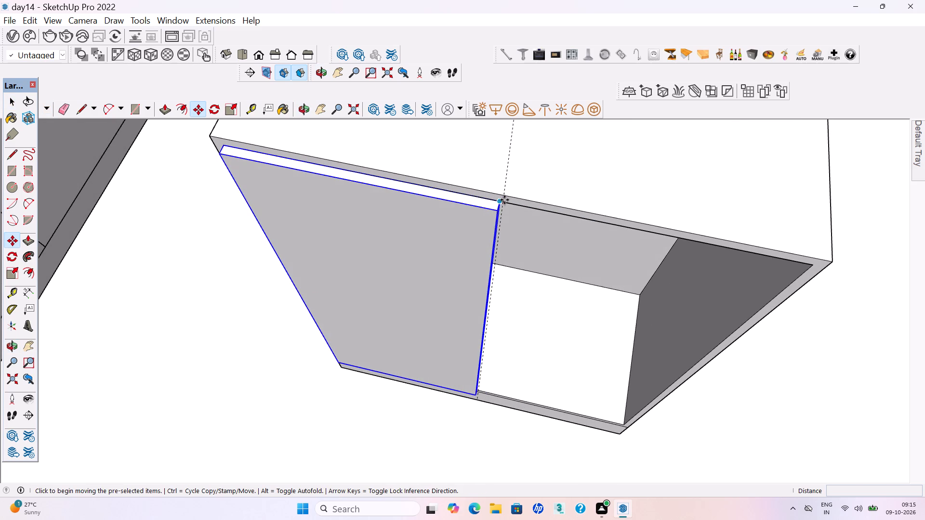
left_click(500, 201)
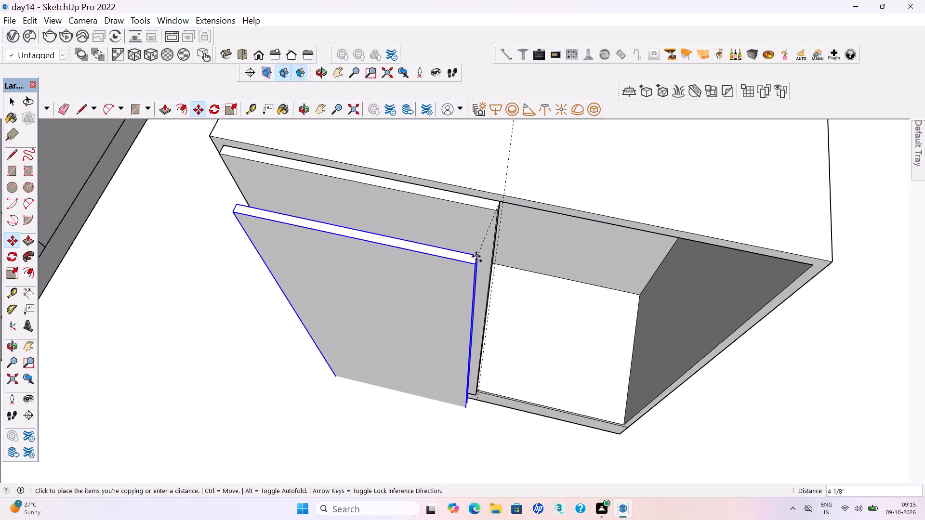
scroll(384, 234, "down", 2)
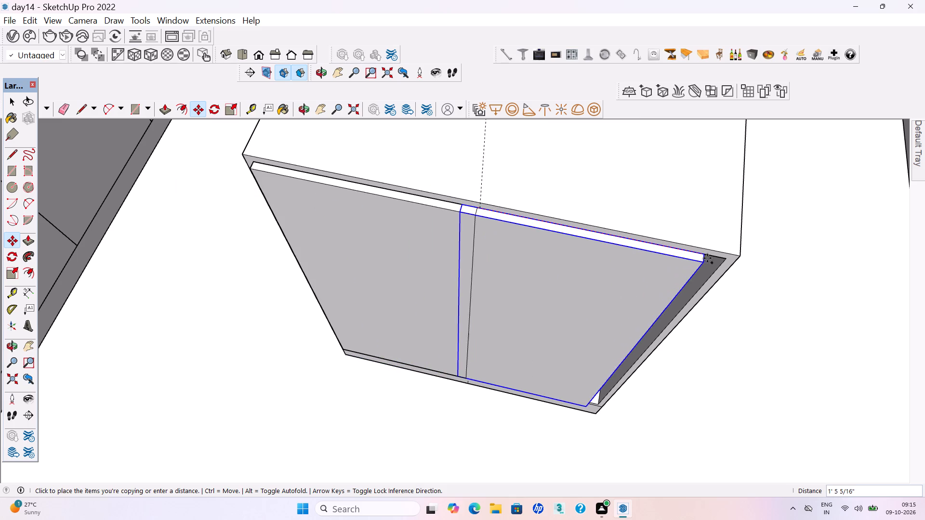
left_click(727, 259)
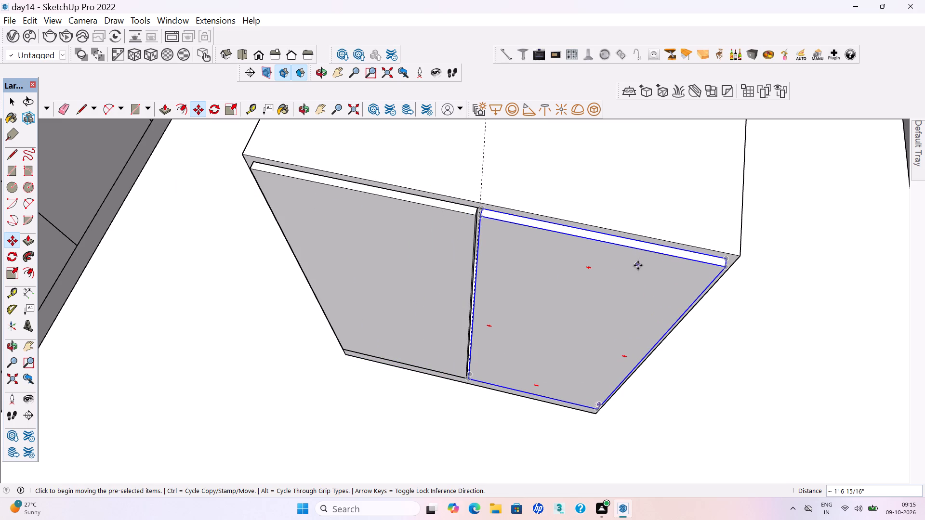
Save the model with the second island door in place and clear the selection.
key("ctrl+s")
key("ctrl+s")
key("ctrl+s")
key("ctrl+s")
key("space")
left_click(378, 462)
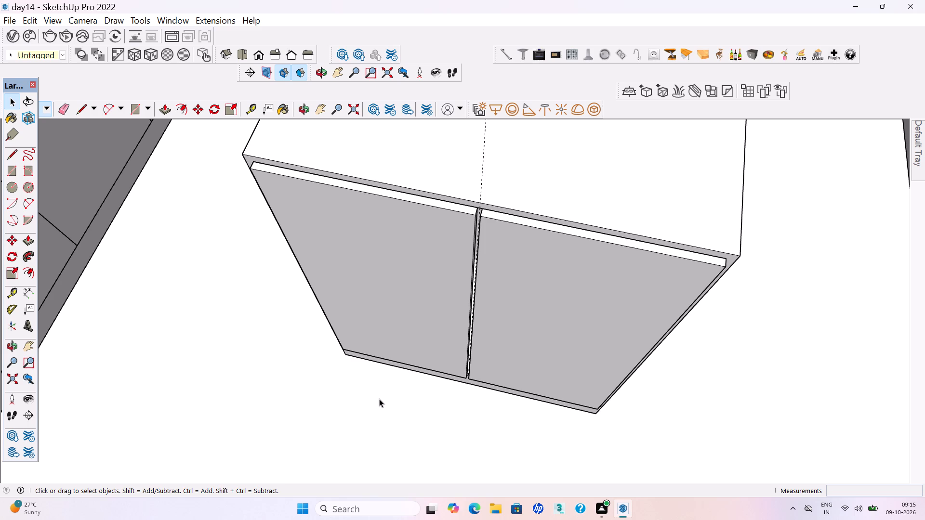
Inside the copied door group, pull the side face at the centre gap outward by about 3/16" and leave the group.
scroll(439, 422, "down", 2)
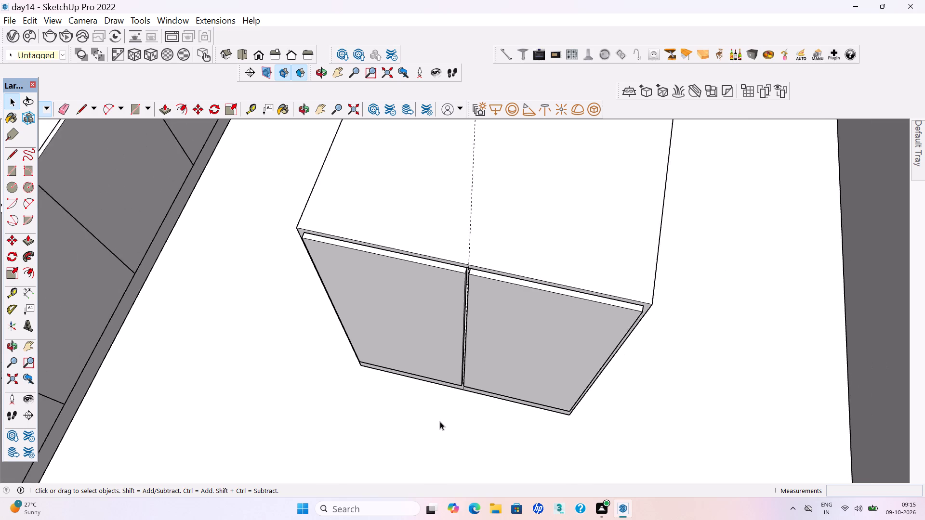
scroll(440, 421, "down", 1)
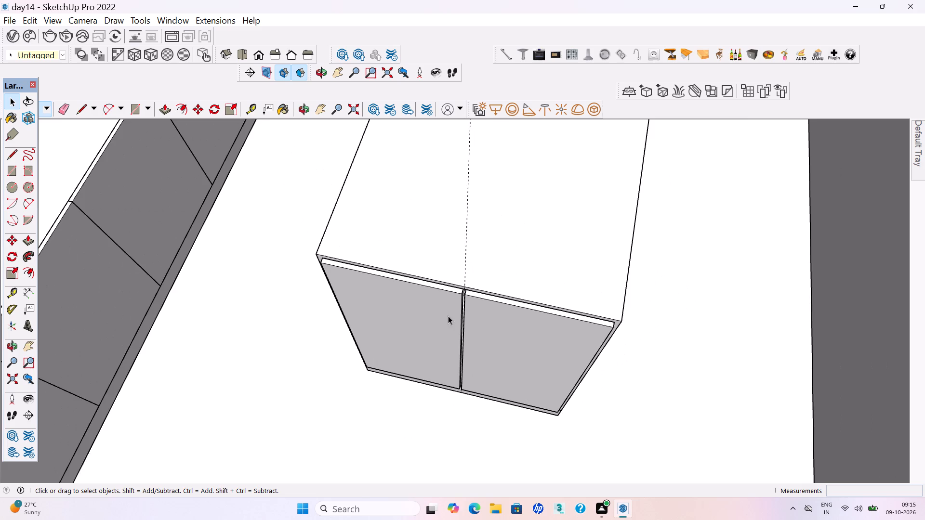
scroll(455, 282, "up", 12)
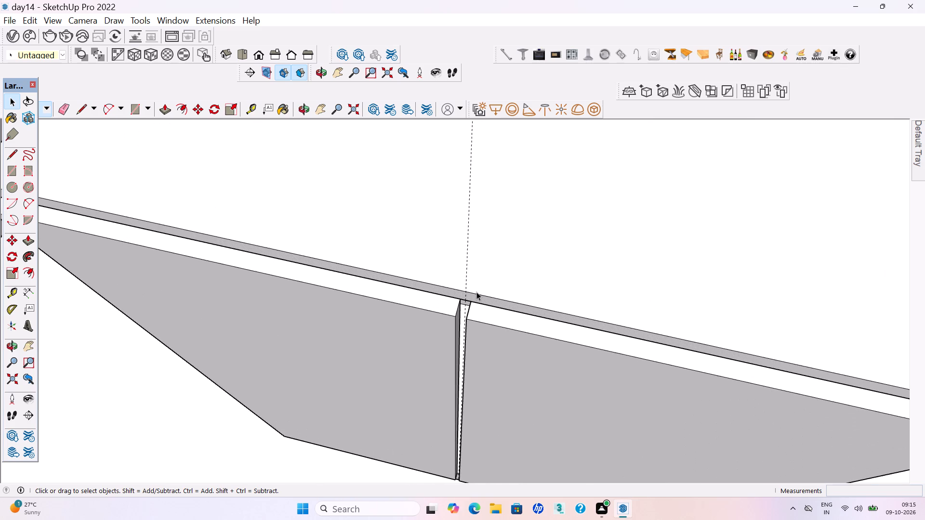
scroll(476, 304, "up", 2)
middle_click_drag(466, 369, 520, 311)
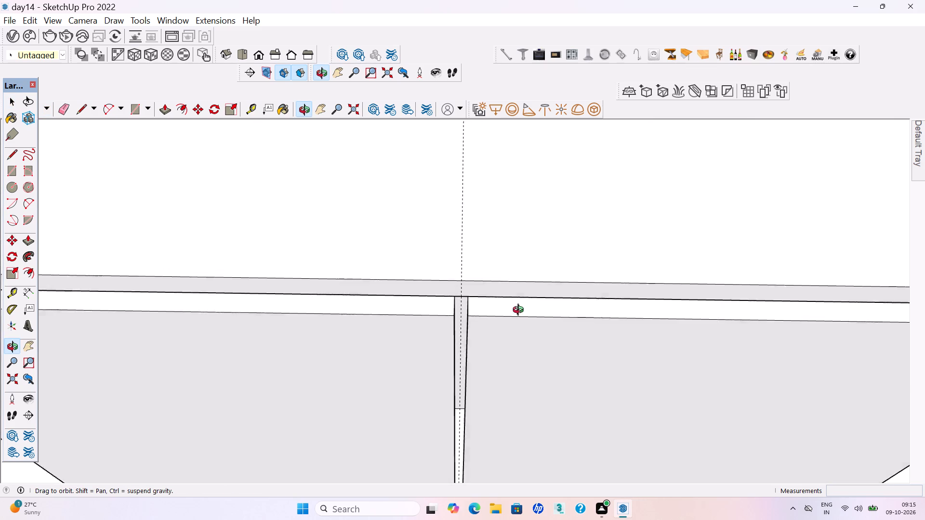
middle_click_drag(520, 311, 534, 291)
scroll(458, 319, "up", 4)
scroll(455, 334, "down", 2)
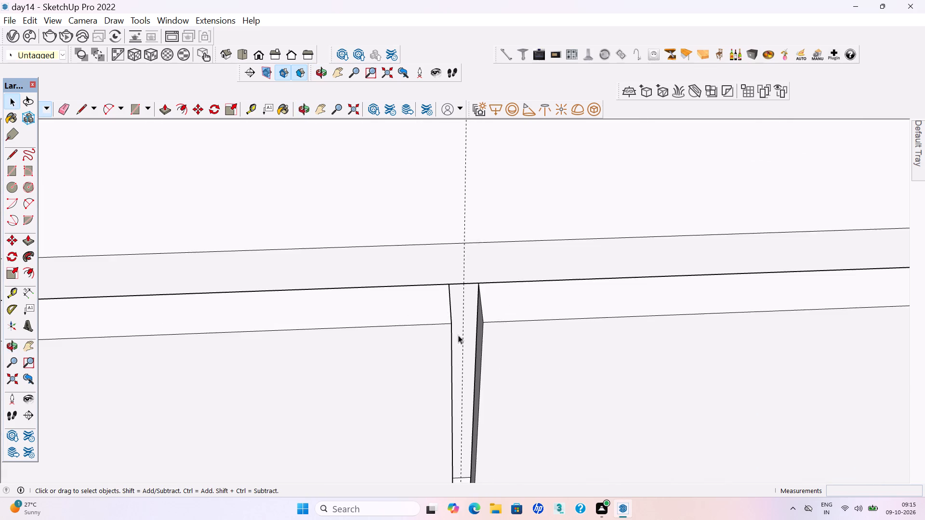
middle_click_drag(474, 335, 514, 337)
scroll(611, 316, "up", 4)
scroll(708, 317, "up", 3)
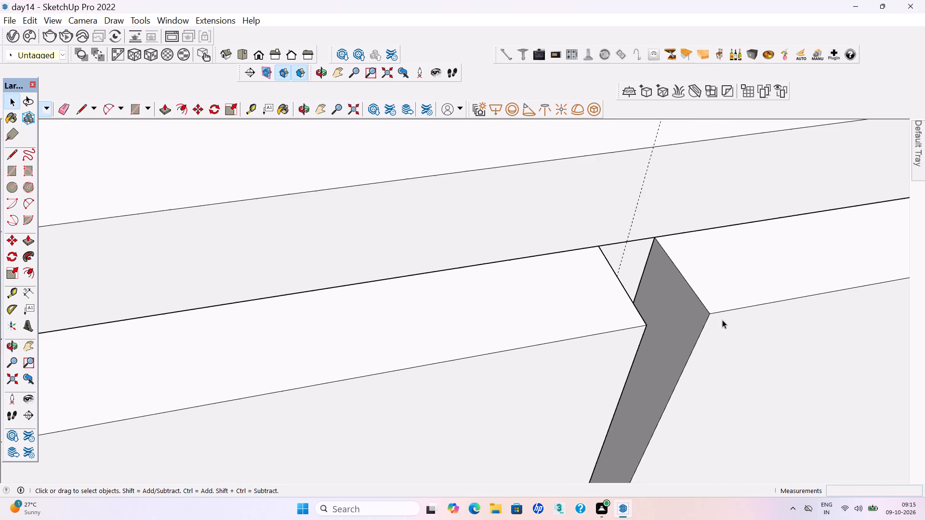
scroll(722, 320, "up", 3)
middle_click_drag(712, 317, 678, 302)
double_click(683, 343)
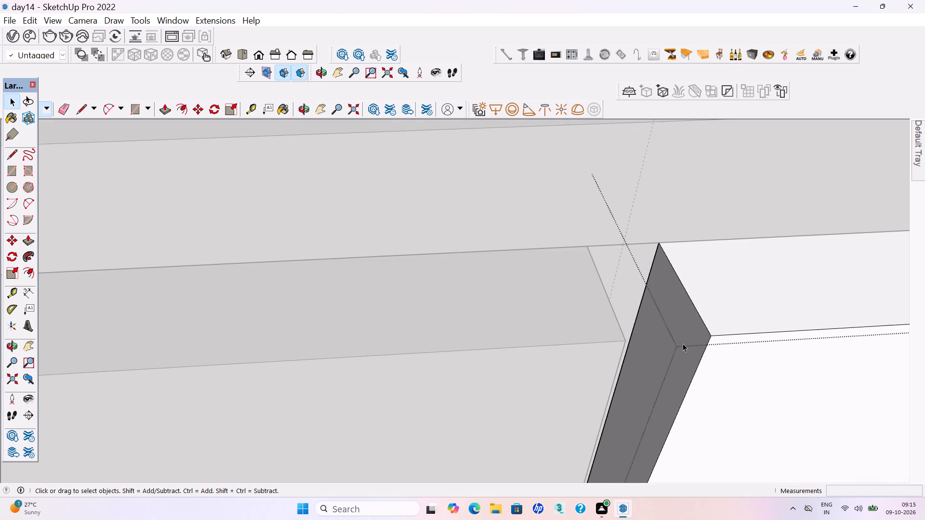
left_click(674, 348)
key("p")
key("Return")
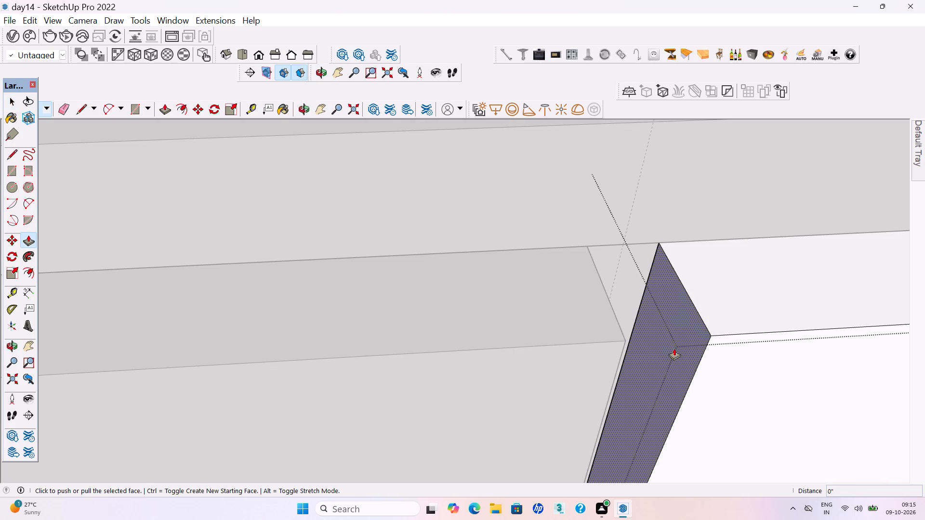
left_click(668, 348)
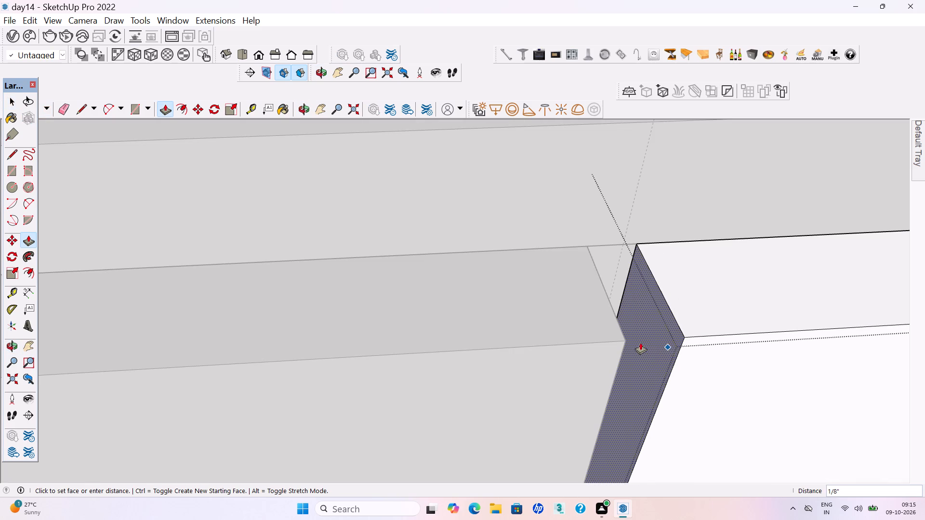
left_click(637, 341)
scroll(616, 354, "down", 3)
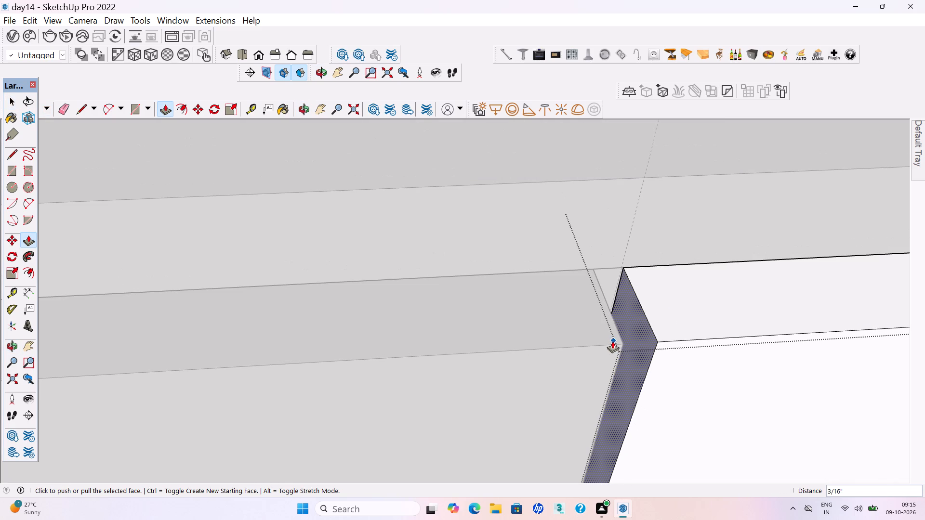
key("space")
scroll(561, 344, "down", 2)
scroll(361, 221, "down", 20)
scroll(361, 221, "down", 2)
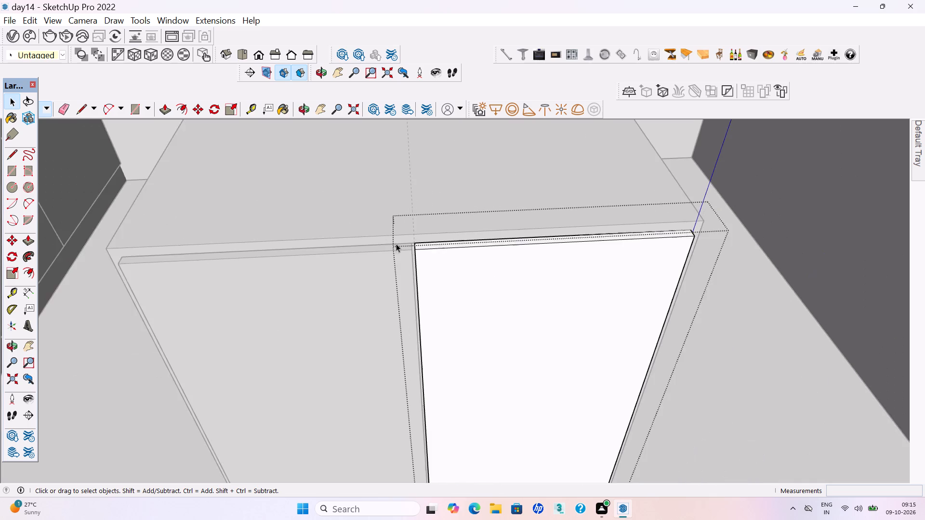
scroll(396, 244, "down", 6)
scroll(504, 361, "down", 16)
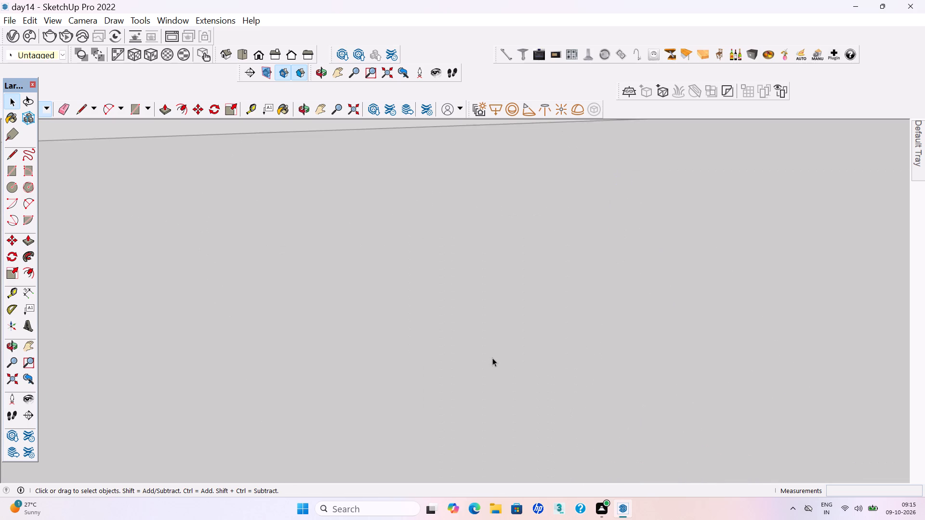
scroll(492, 358, "down", 16)
scroll(492, 358, "down", 10)
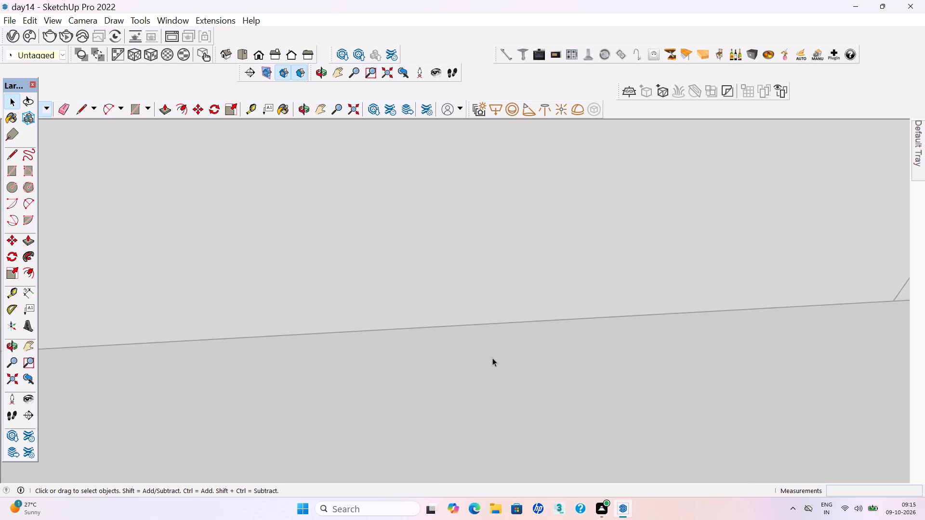
scroll(492, 358, "down", 19)
scroll(497, 357, "down", 11)
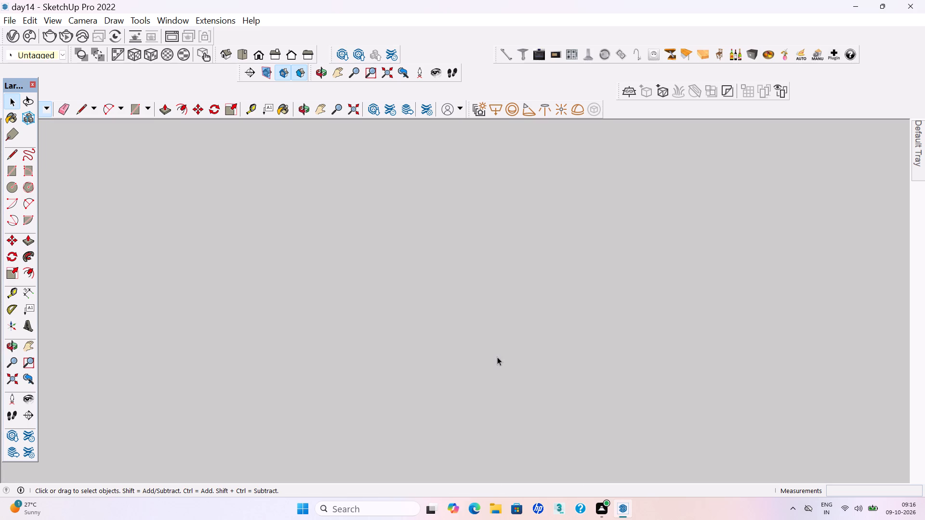
scroll(497, 357, "down", 17)
scroll(497, 357, "down", 12)
scroll(537, 412, "down", 15)
scroll(543, 374, "up", 1)
scroll(543, 374, "down", 20)
scroll(543, 374, "down", 3)
scroll(527, 350, "up", 1)
scroll(526, 349, "down", 8)
scroll(512, 325, "down", 20)
scroll(512, 325, "down", 18)
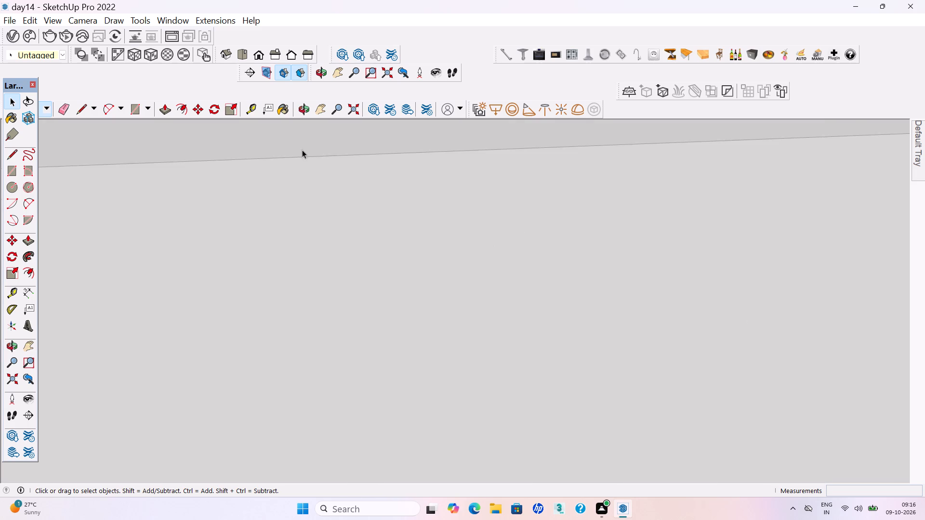
scroll(302, 150, "down", 20)
scroll(302, 150, "down", 18)
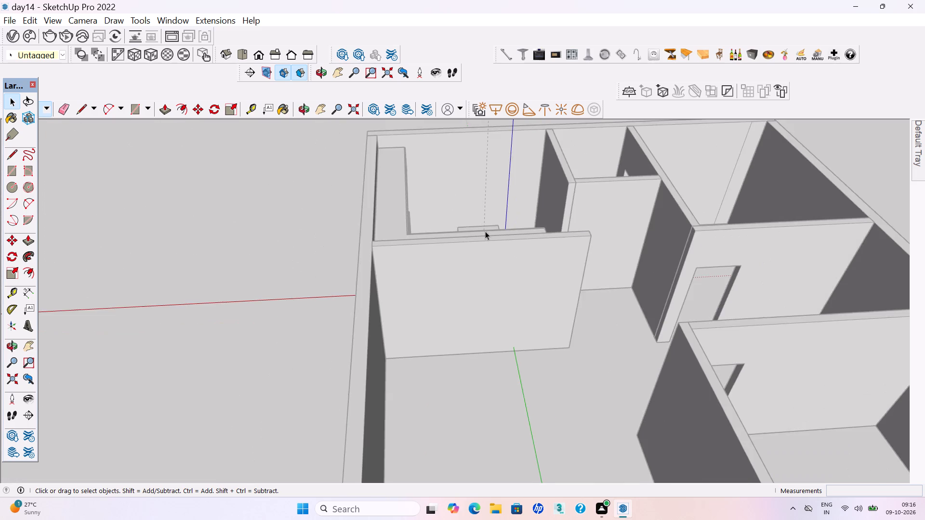
scroll(485, 231, "down", 8)
middle_click_drag(514, 220, 480, 288)
left_click(679, 219)
Save the model with the widened second island door.
scroll(574, 233, "up", 4)
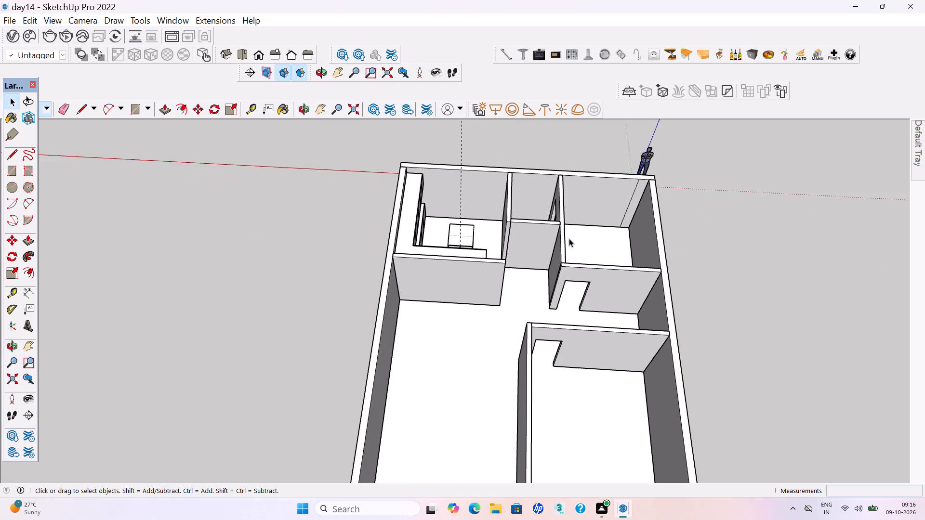
key("ctrl+s")
key("ctrl+s")
key("ctrl+s")
key("ctrl+s")
key("ctrl+s")
key("ctrl+s")
key("ctrl+s")
key("ctrl+s")
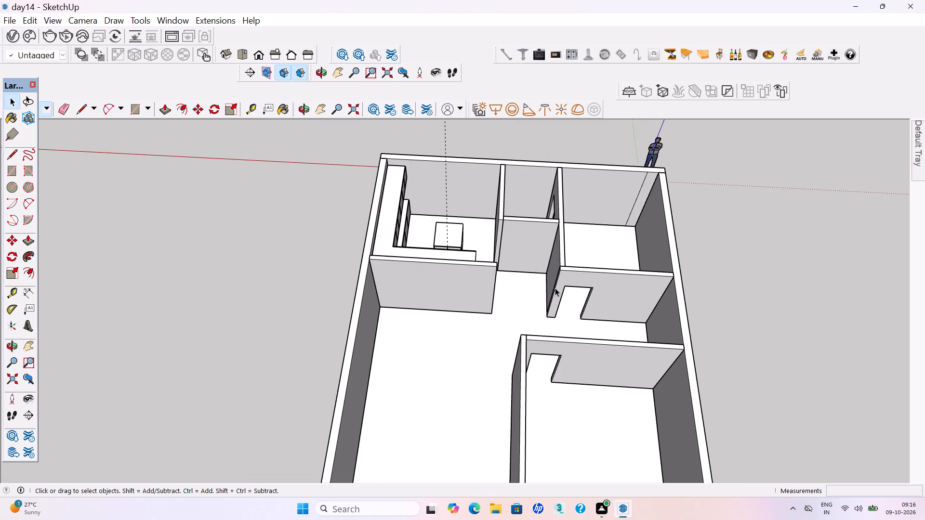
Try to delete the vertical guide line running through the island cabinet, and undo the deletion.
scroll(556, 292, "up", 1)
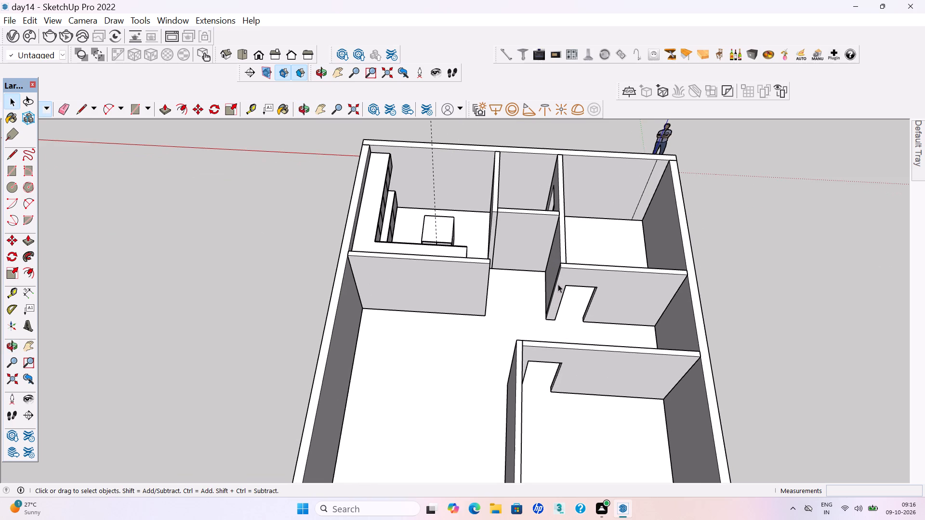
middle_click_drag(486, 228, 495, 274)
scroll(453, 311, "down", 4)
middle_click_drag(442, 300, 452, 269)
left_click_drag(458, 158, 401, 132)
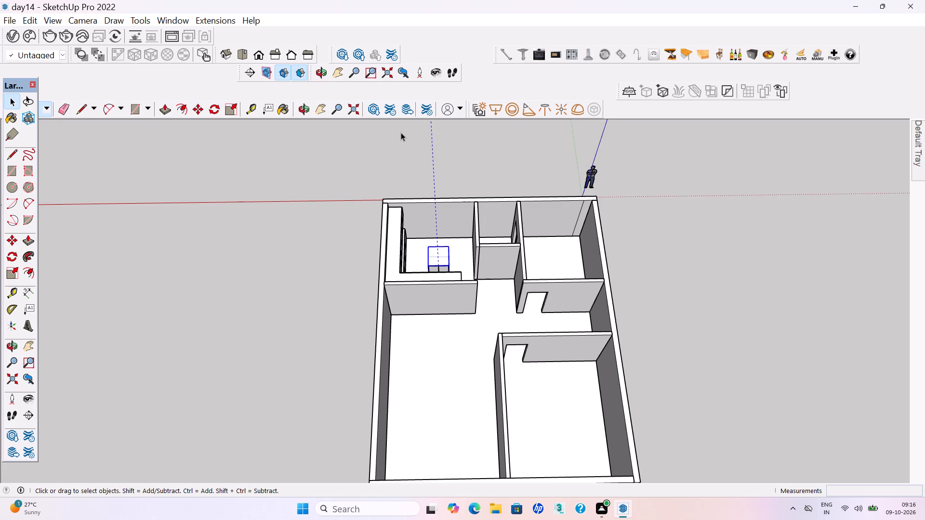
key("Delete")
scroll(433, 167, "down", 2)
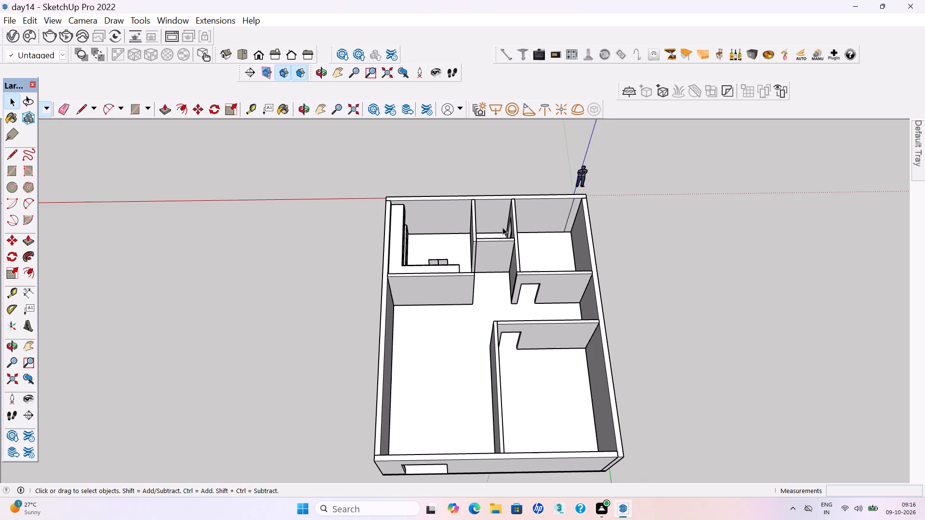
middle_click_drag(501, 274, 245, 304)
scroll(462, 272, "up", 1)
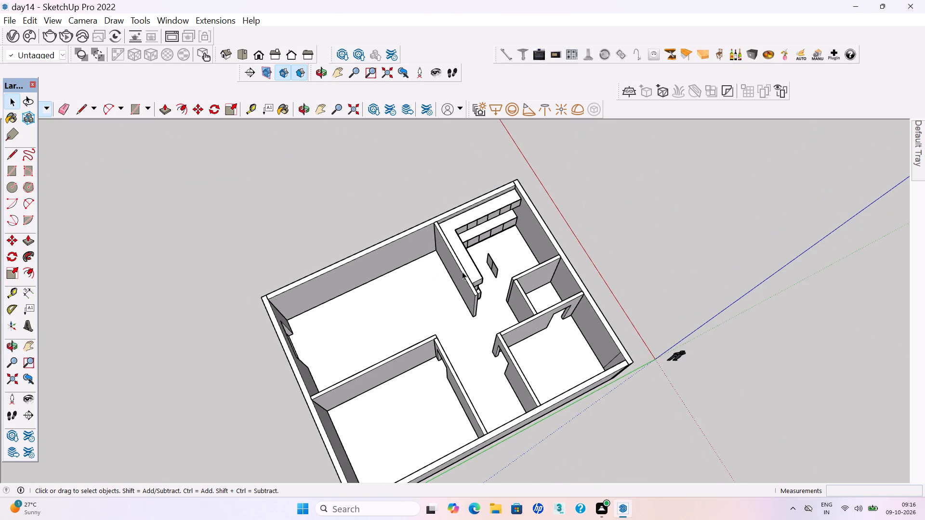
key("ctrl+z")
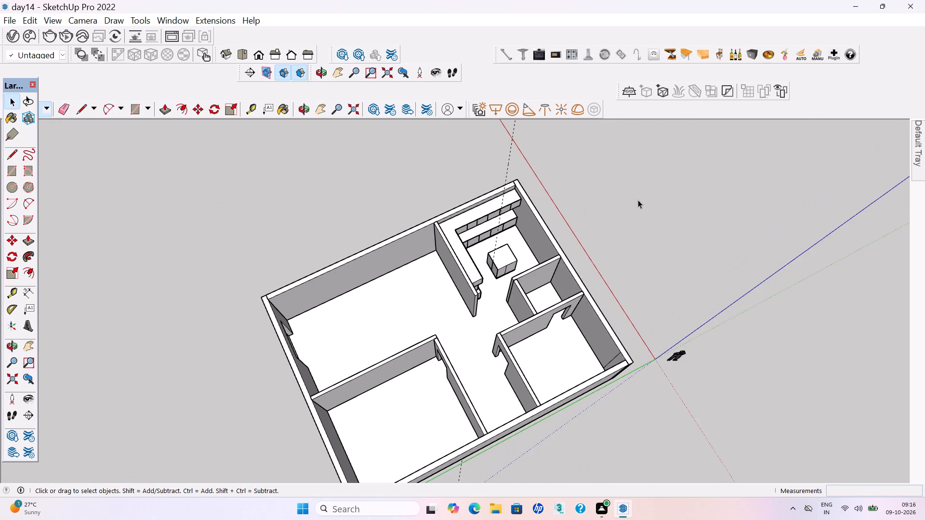
Explode the island cabinet group that contains the vertical guide line and delete that guide.
left_click(656, 198)
left_click(508, 162)
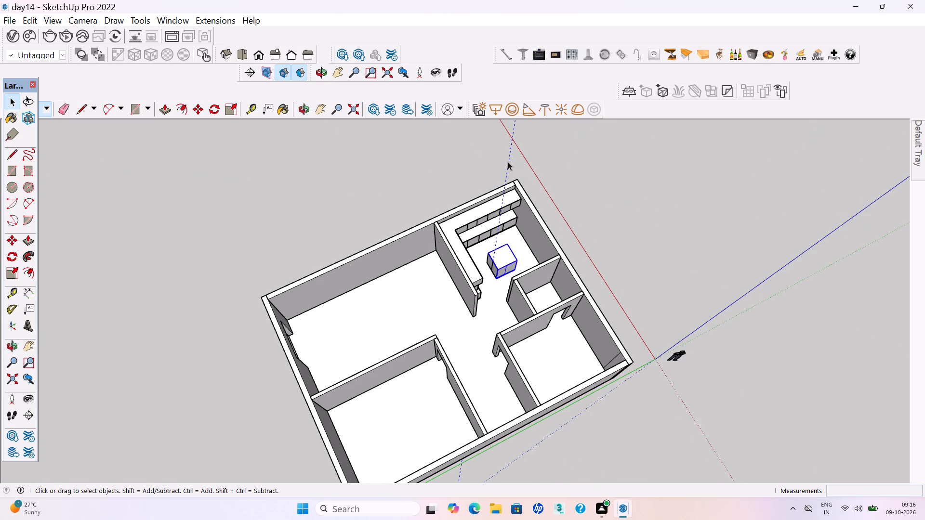
right_click(508, 162)
left_click(530, 245)
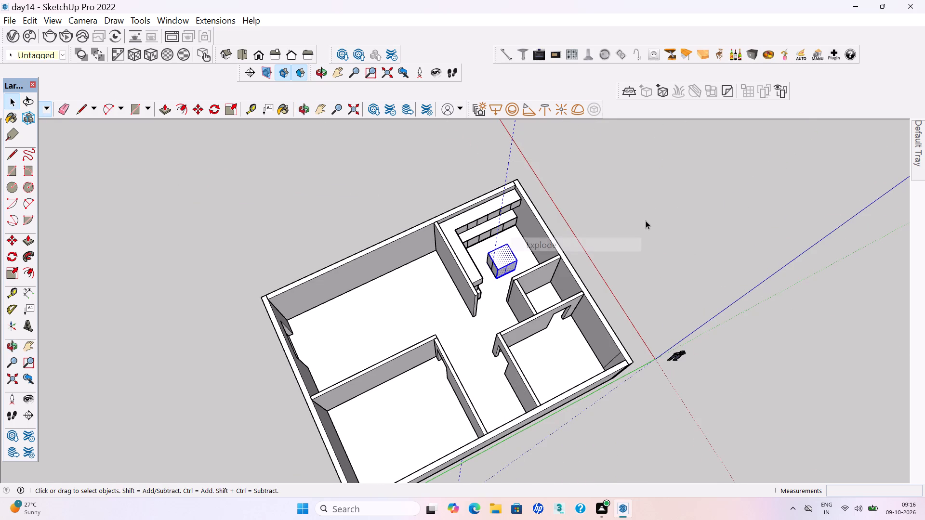
left_click(646, 220)
left_click(508, 158)
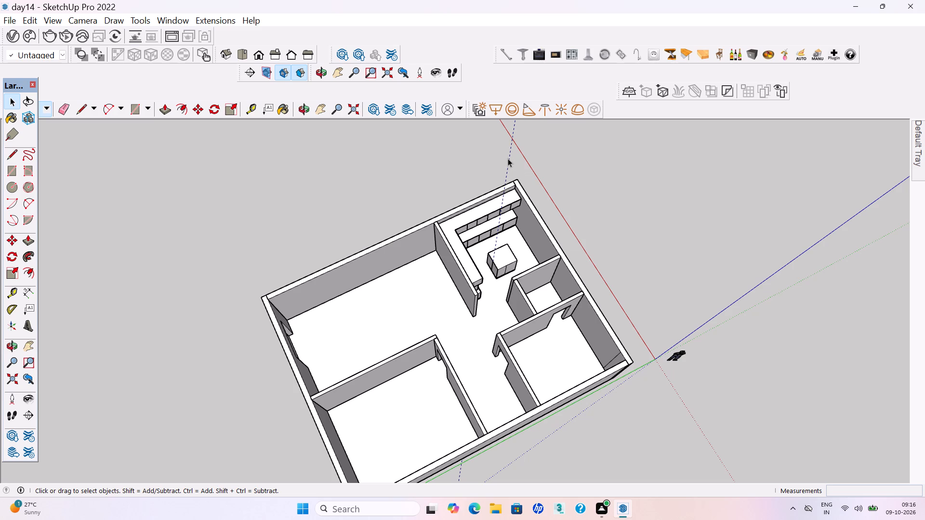
key("Delete")
Save the model with the island's guide line removed.
key("ctrl+s")
key("ctrl+s")
key("ctrl+s")
Open the kitchen's back wall group and place two vertical guides between the upper cabinets and the countertop, 4' 11 5/8" apart.
middle_click_drag(514, 304, 504, 281)
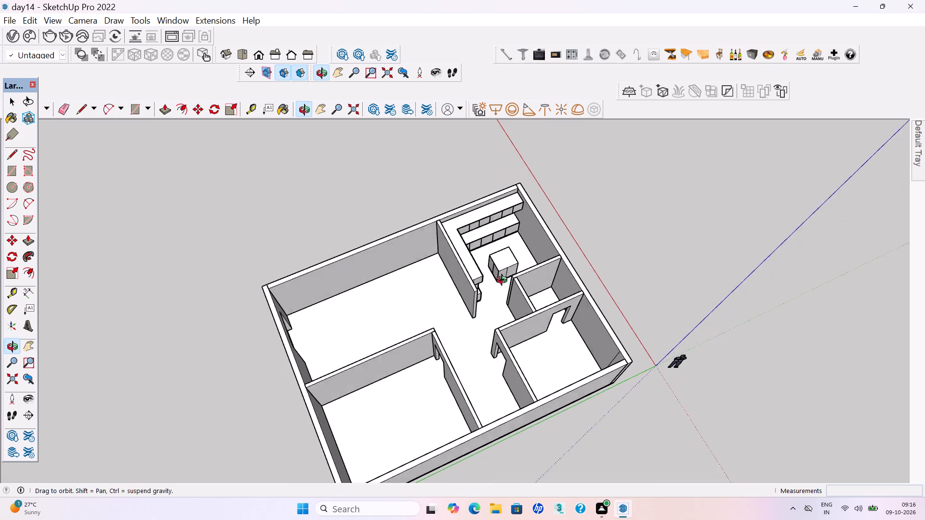
middle_click_drag(504, 281, 503, 279)
scroll(505, 260, "up", 15)
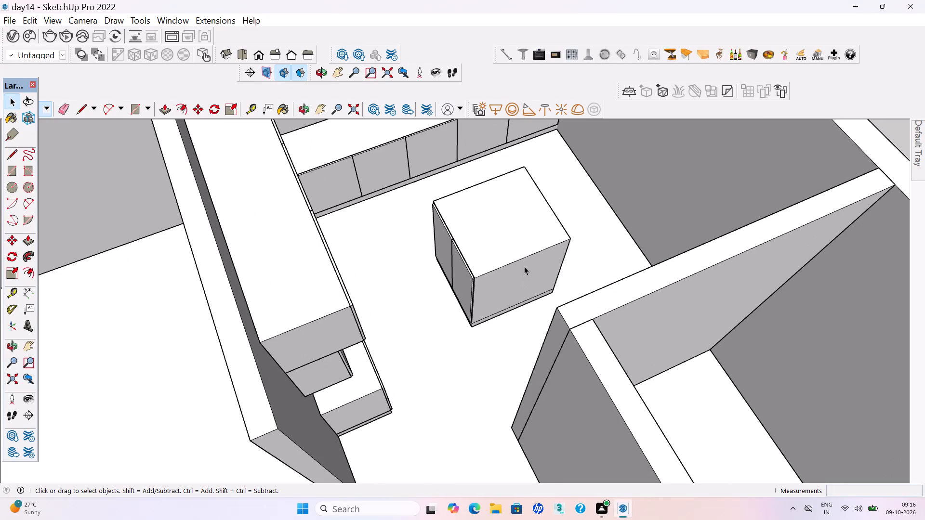
scroll(518, 243, "down", 14)
middle_click_drag(597, 284, 465, 260)
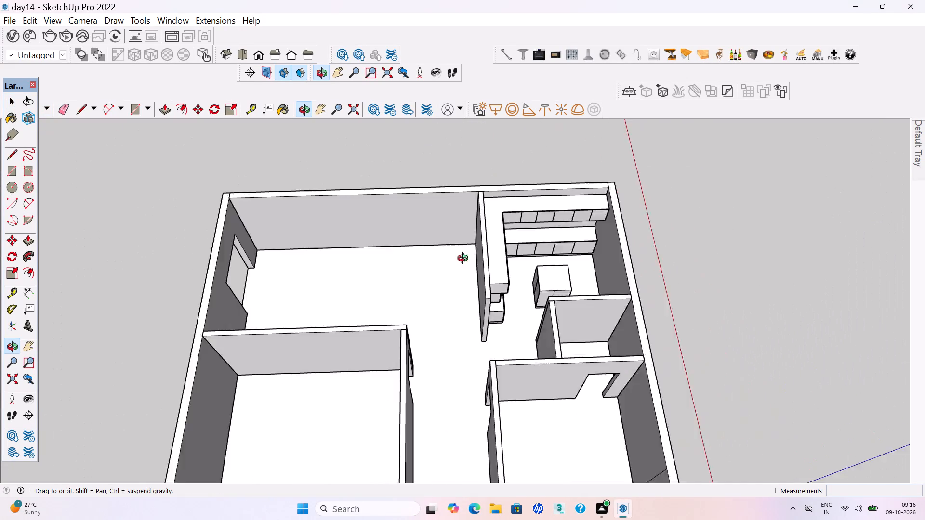
middle_click_drag(465, 260, 429, 235)
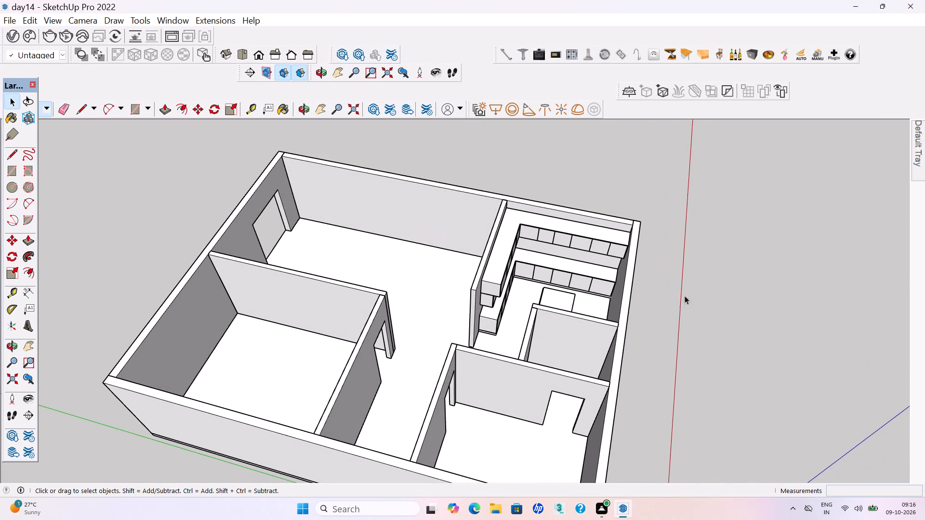
scroll(682, 290, "up", 4)
scroll(526, 232, "up", 6)
middle_click_drag(521, 233, 429, 184)
scroll(498, 242, "up", 7)
middle_click_drag(546, 322, 587, 221)
key("h")
left_click_drag(652, 307, 533, 319)
middle_click_drag(579, 319, 592, 312)
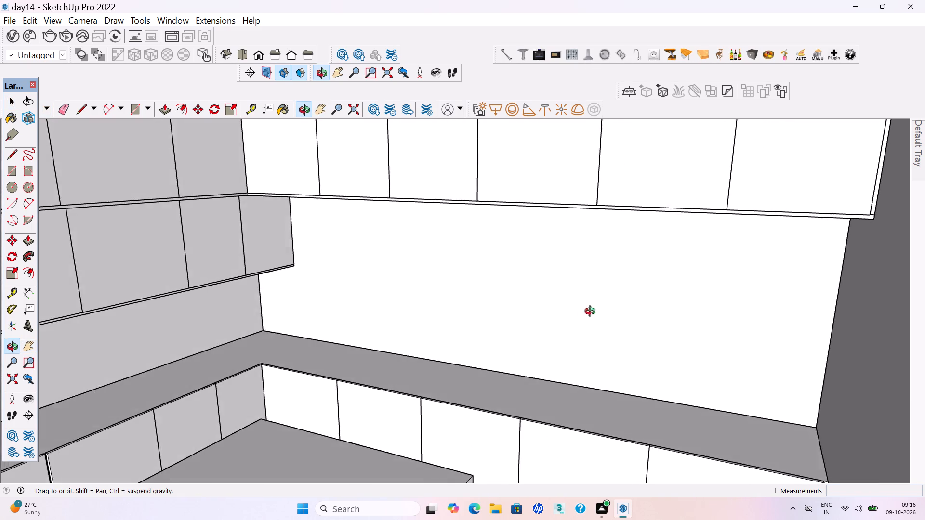
middle_click_drag(592, 312, 616, 283)
left_click_drag(566, 310, 613, 312)
key("space")
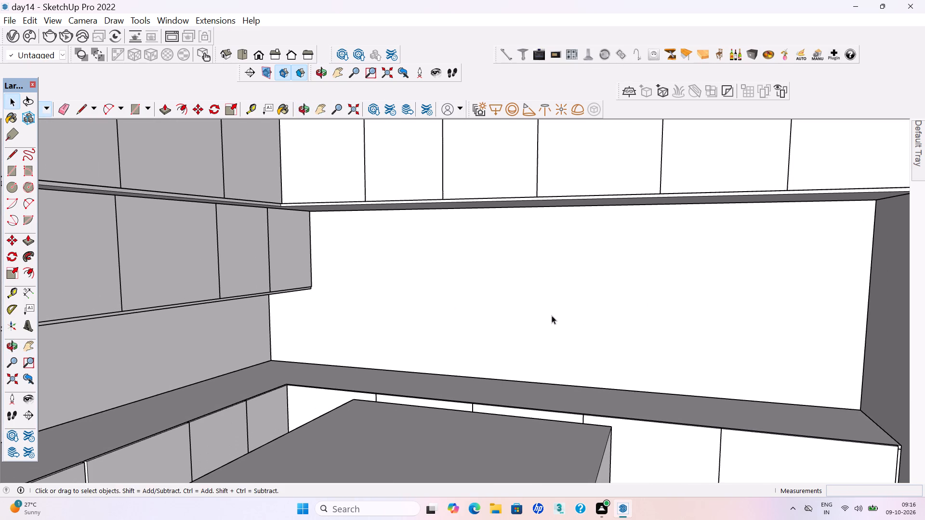
middle_click_drag(552, 315, 581, 322)
middle_click(581, 322)
double_click(502, 295)
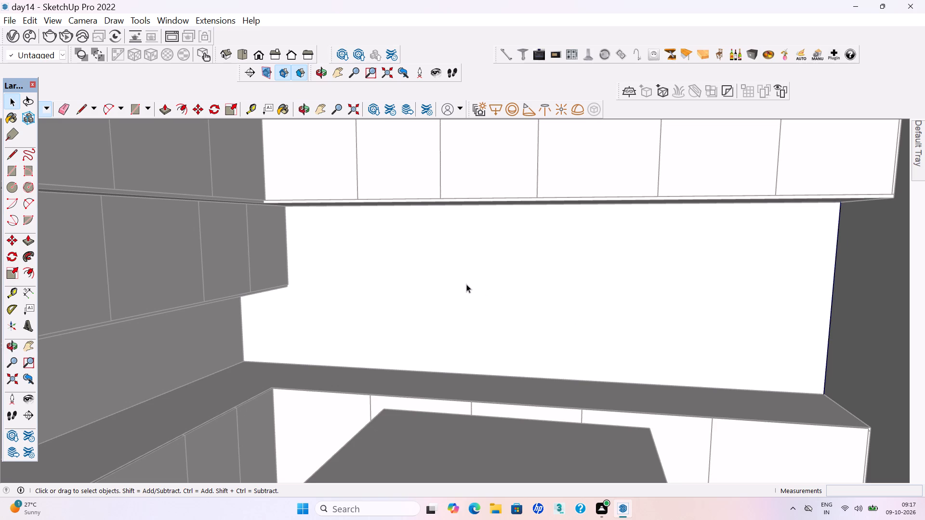
left_click(466, 284)
key("t")
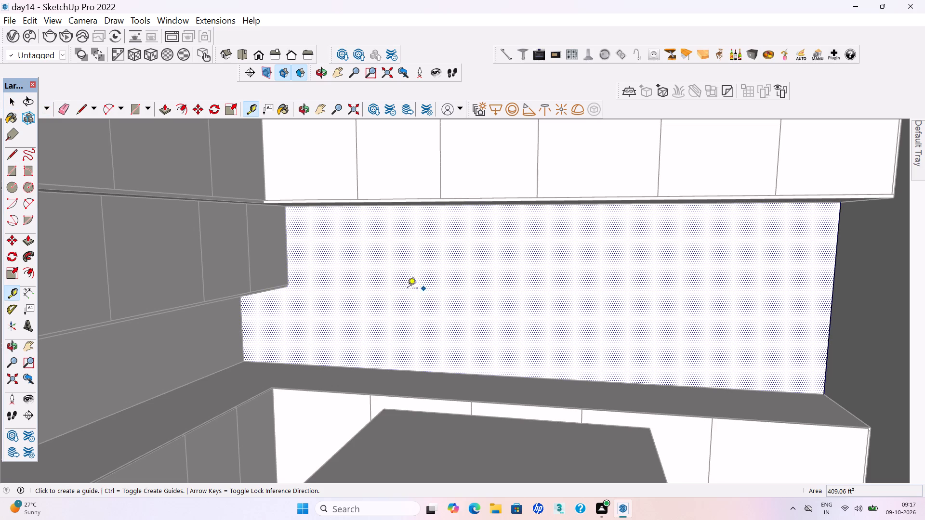
left_click(243, 342)
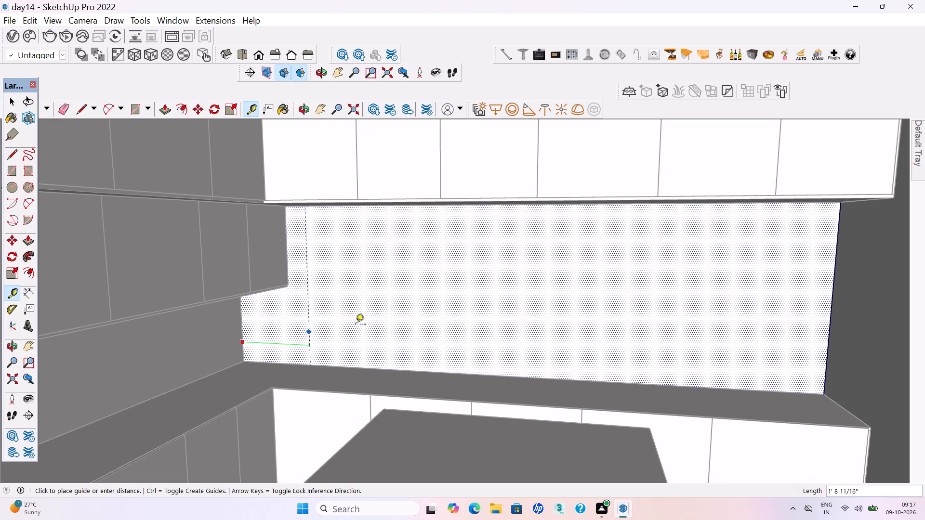
left_click(412, 302)
left_click(412, 289)
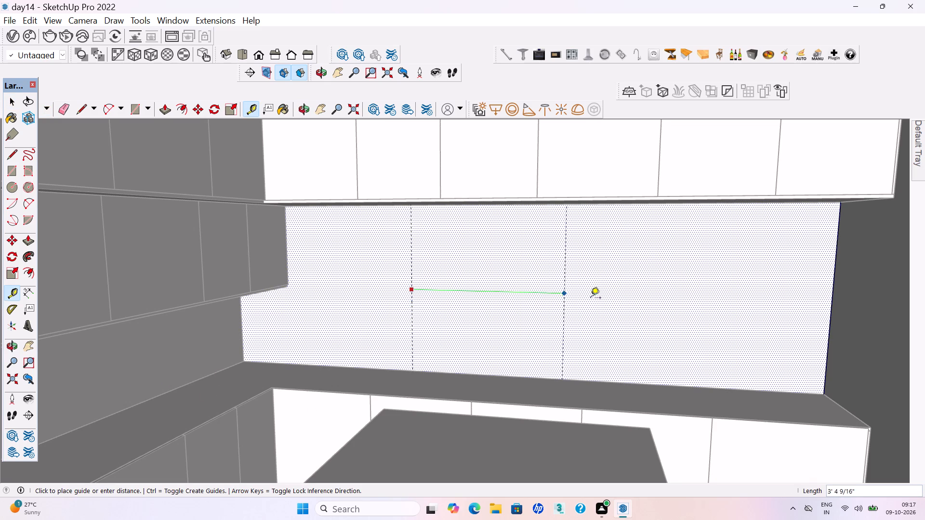
left_click(627, 299)
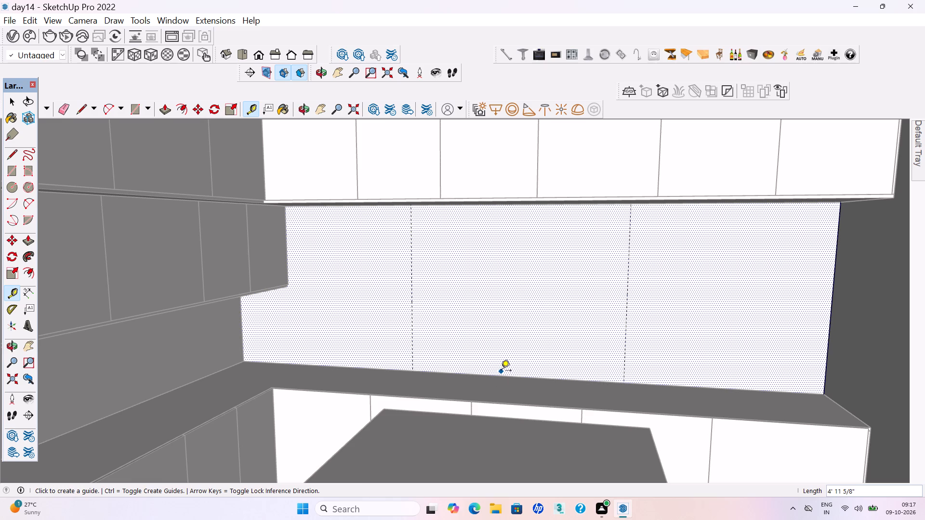
Place horizontal guides on the back wall, one about 8 13/16" above the countertop and another about 2' 11 15/16" above the first.
left_click(501, 371)
key("space")
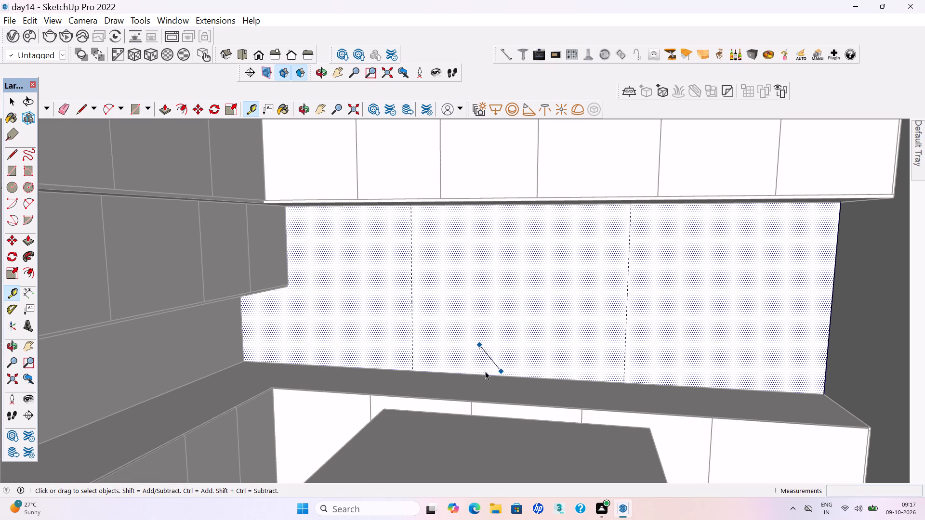
key("t")
left_click(487, 374)
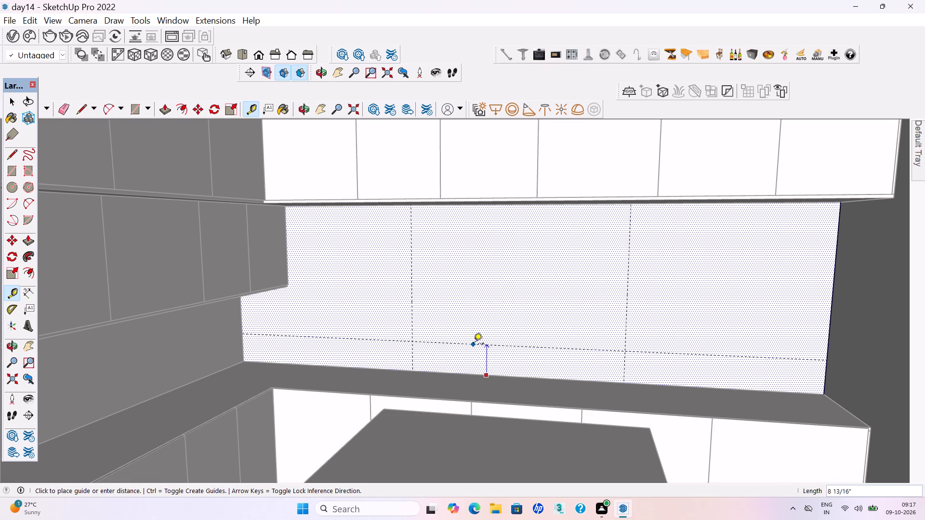
left_click(474, 344)
left_click(477, 345)
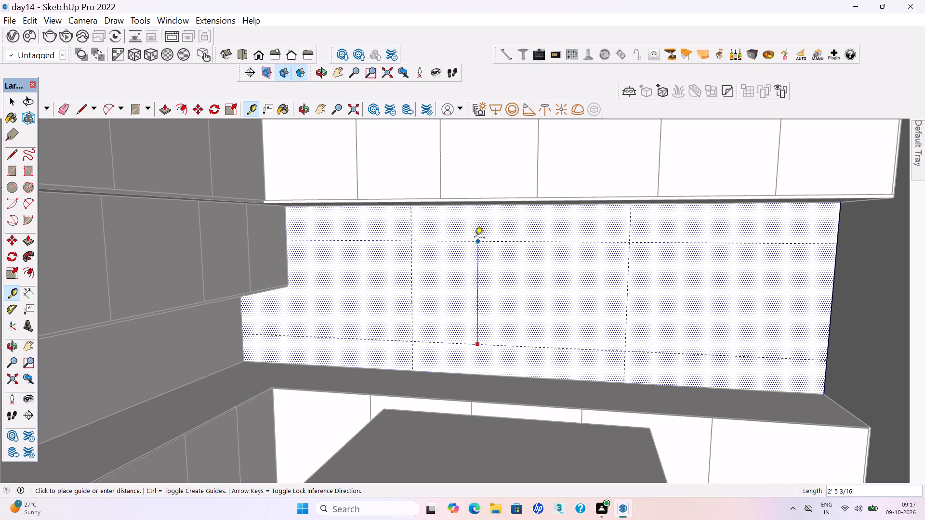
left_click(475, 217)
key("space")
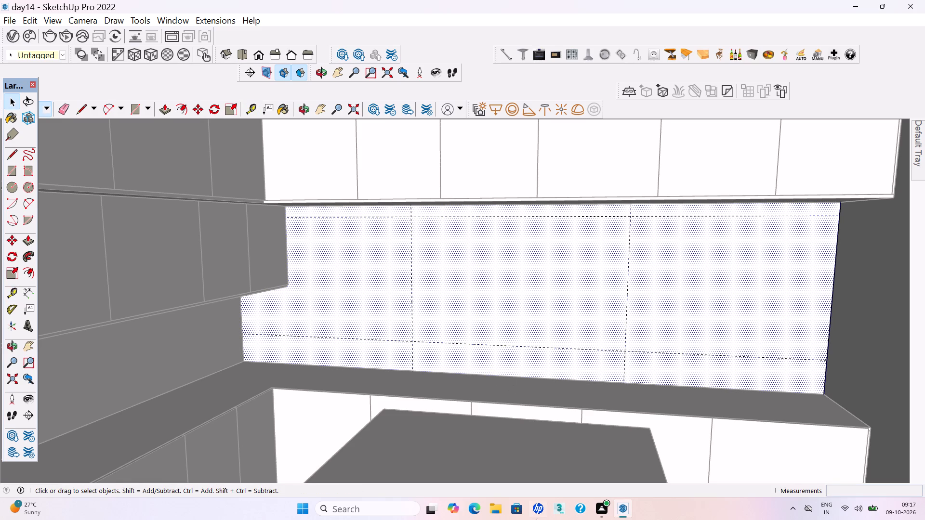
Draw a 4' 11 5/8" by 2' 11 15/16" window rectangle on the back wall between the four guide intersections.
key("r")
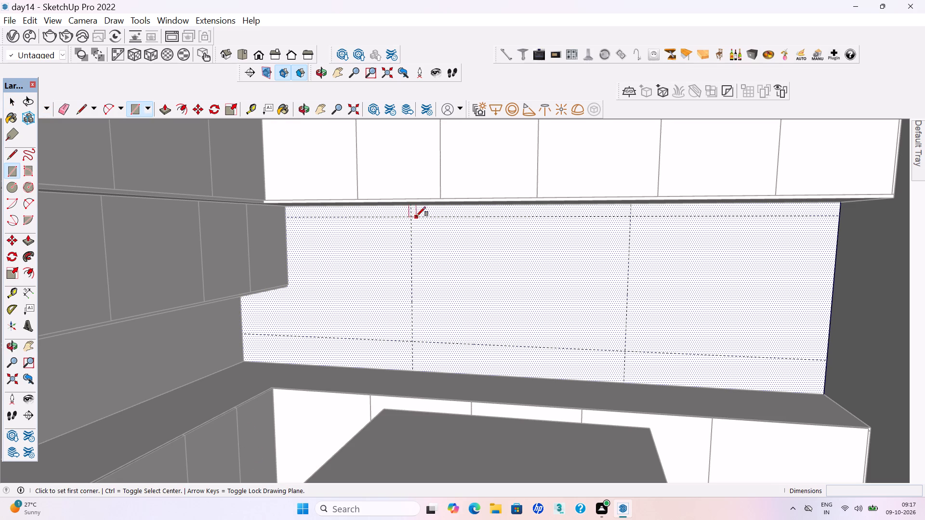
left_click_drag(413, 216, 416, 222)
left_click(628, 351)
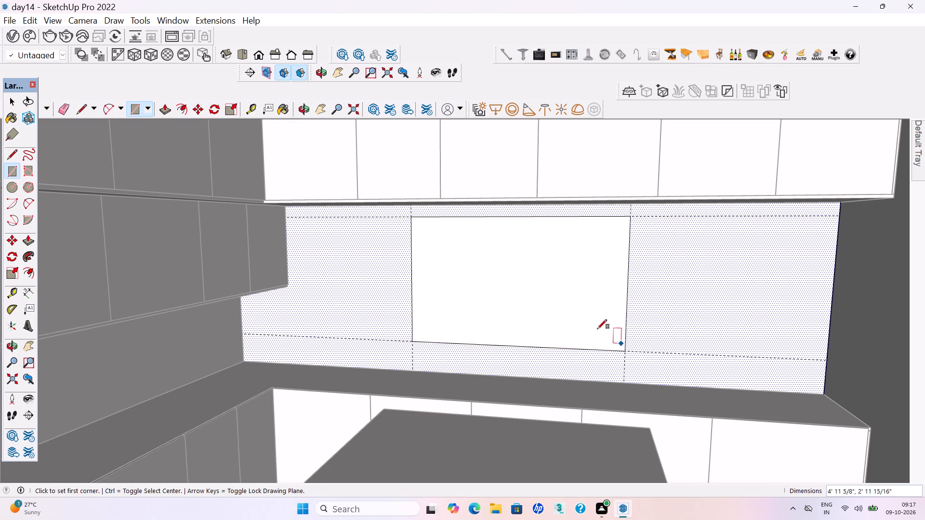
middle_click_drag(586, 323, 578, 331)
left_click(575, 320)
key("space")
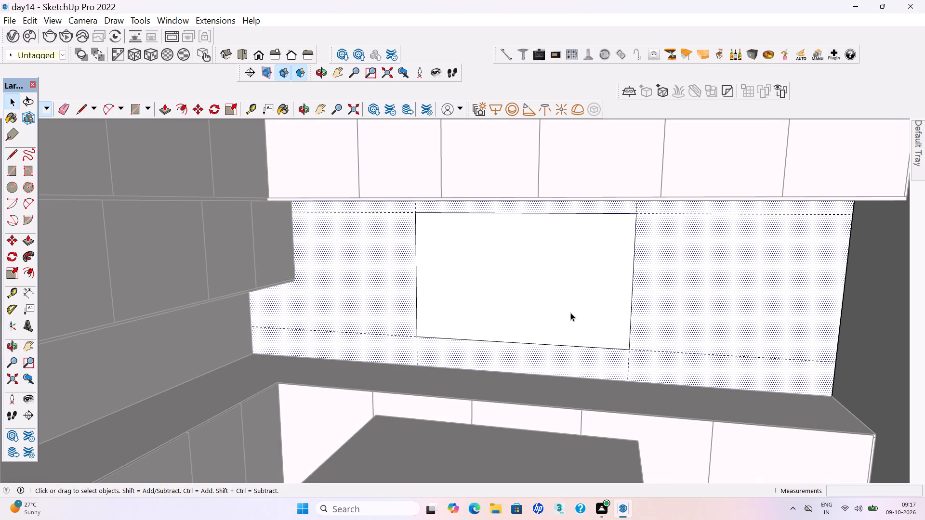
Push the window rectangle 9" into the kitchen's back wall to form the window opening.
left_click(570, 312)
key("p")
key("Return")
left_click(585, 325)
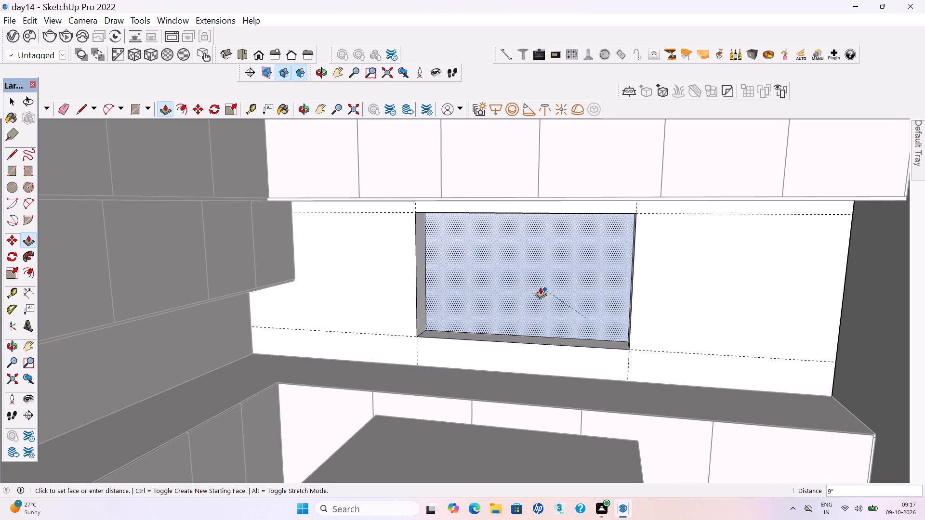
left_click(528, 282)
Leave the wall group and save the model with the kitchen window opening.
scroll(491, 298, "down", 18)
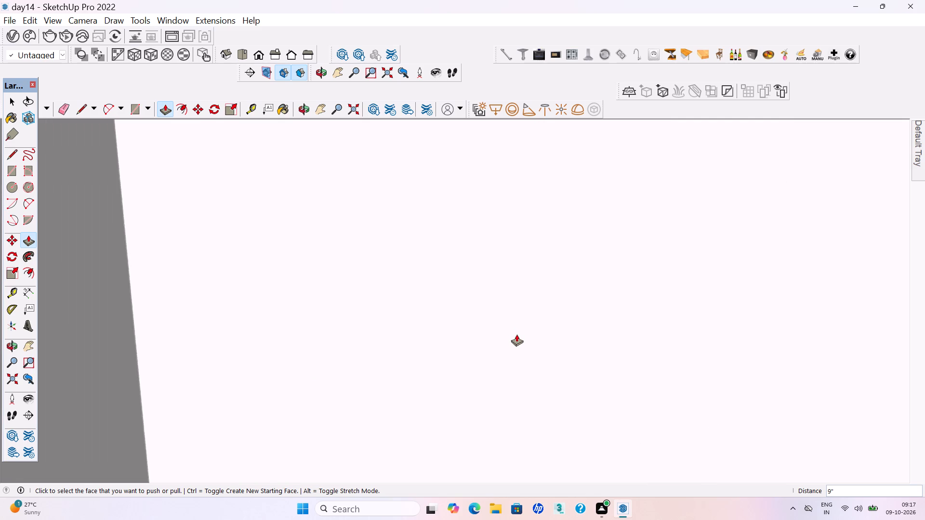
scroll(516, 334, "down", 14)
scroll(516, 334, "down", 15)
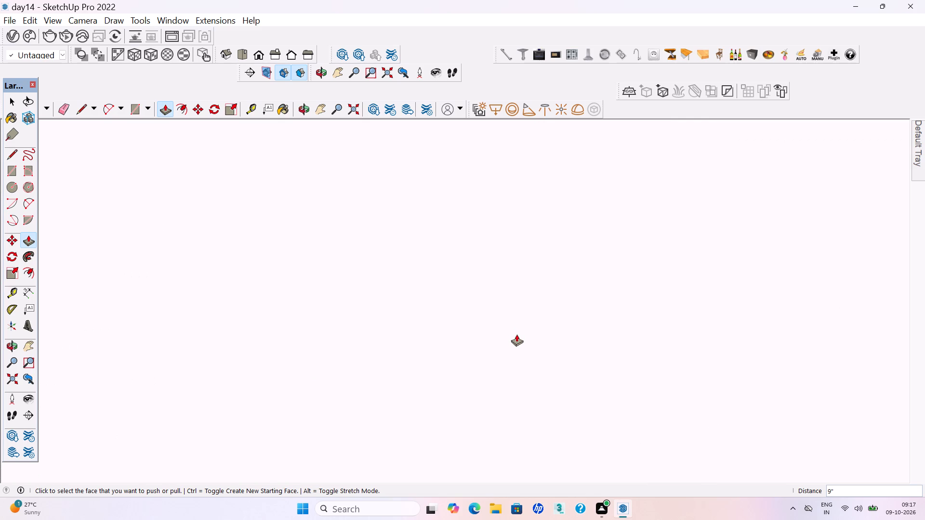
scroll(516, 334, "down", 18)
scroll(516, 334, "down", 18)
scroll(516, 334, "down", 12)
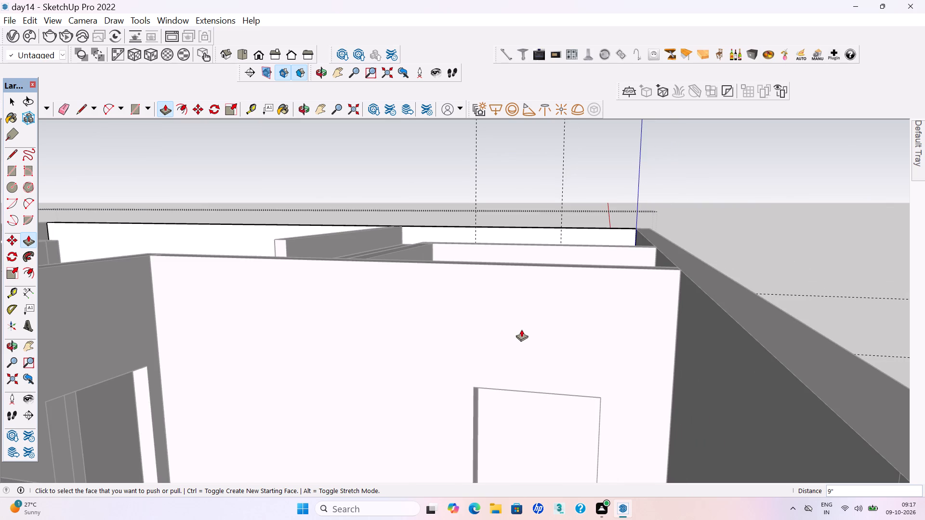
scroll(521, 329, "down", 7)
middle_click_drag(521, 351, 530, 418)
middle_click(530, 418)
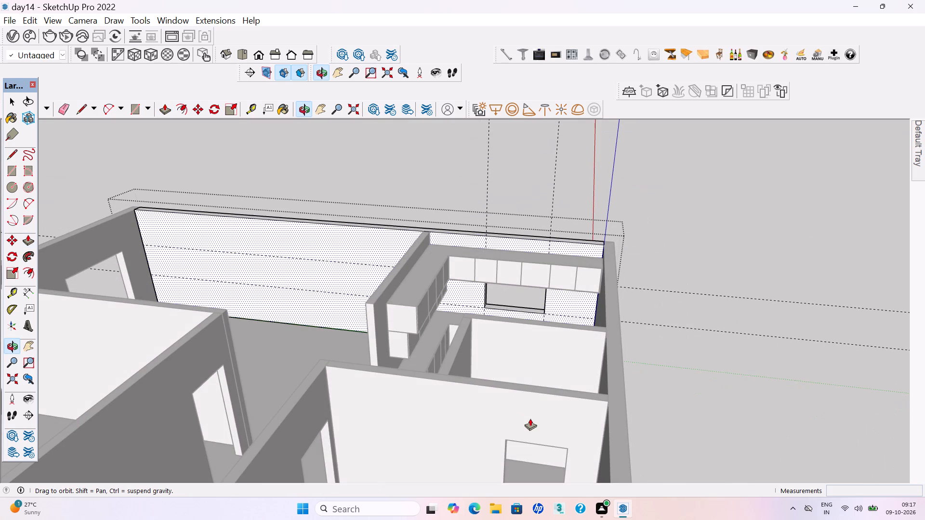
key("space")
left_click(681, 407)
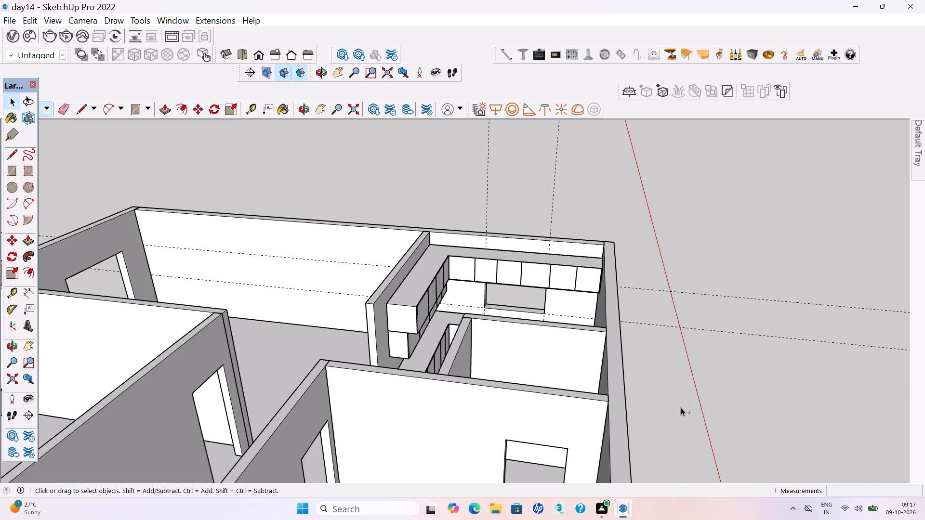
key("ctrl+s")
key("ctrl+s")
key("ctrl+s")
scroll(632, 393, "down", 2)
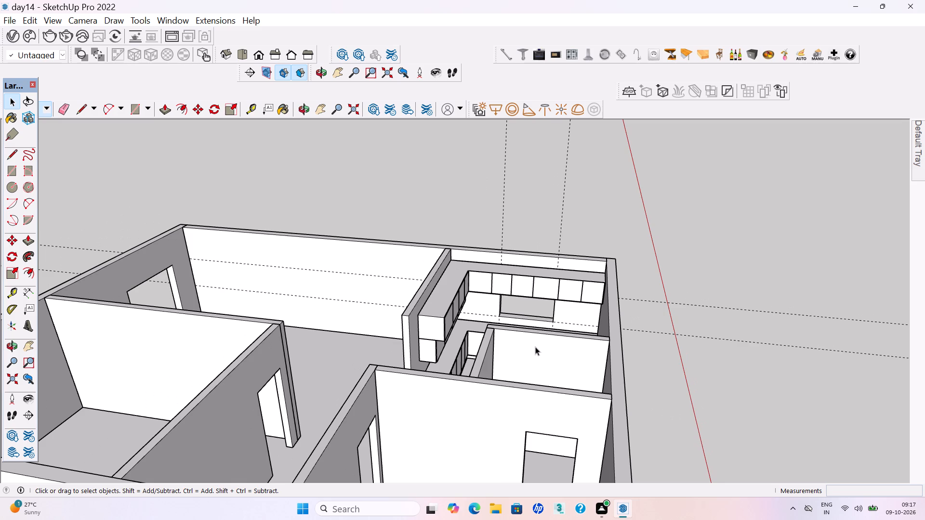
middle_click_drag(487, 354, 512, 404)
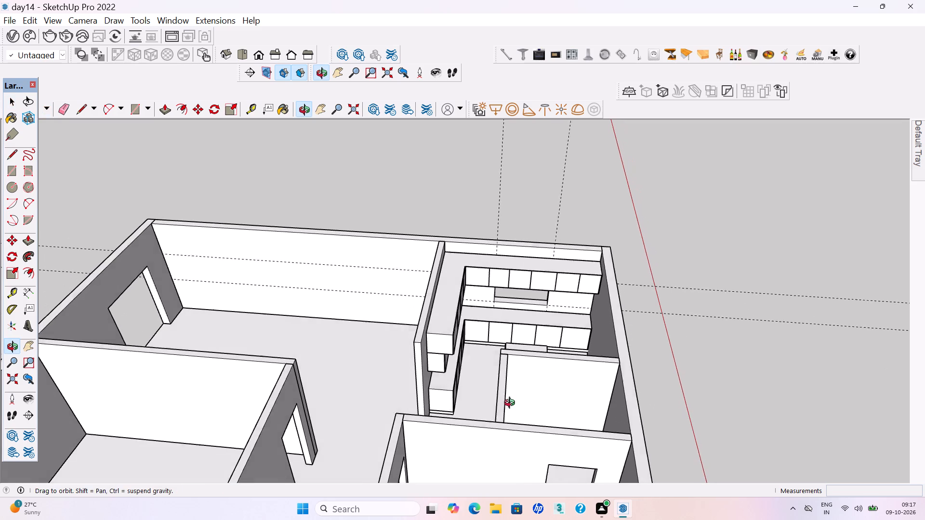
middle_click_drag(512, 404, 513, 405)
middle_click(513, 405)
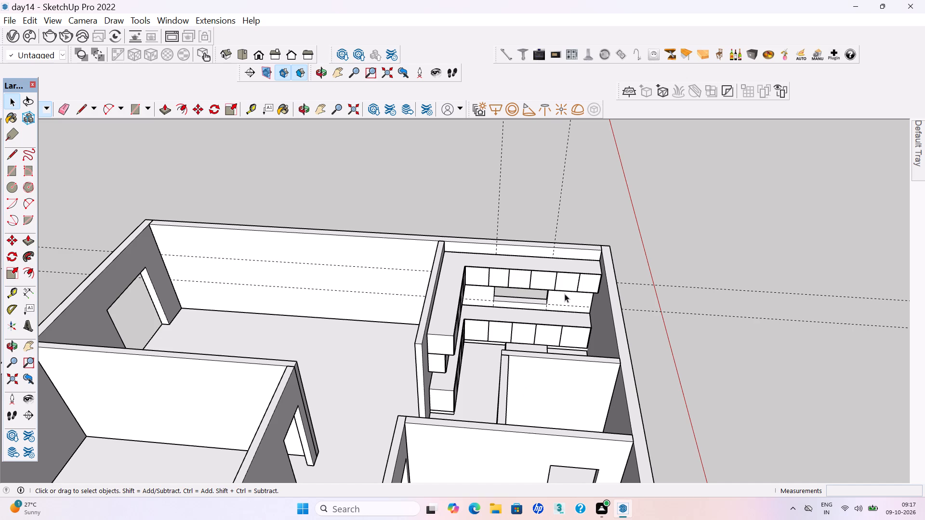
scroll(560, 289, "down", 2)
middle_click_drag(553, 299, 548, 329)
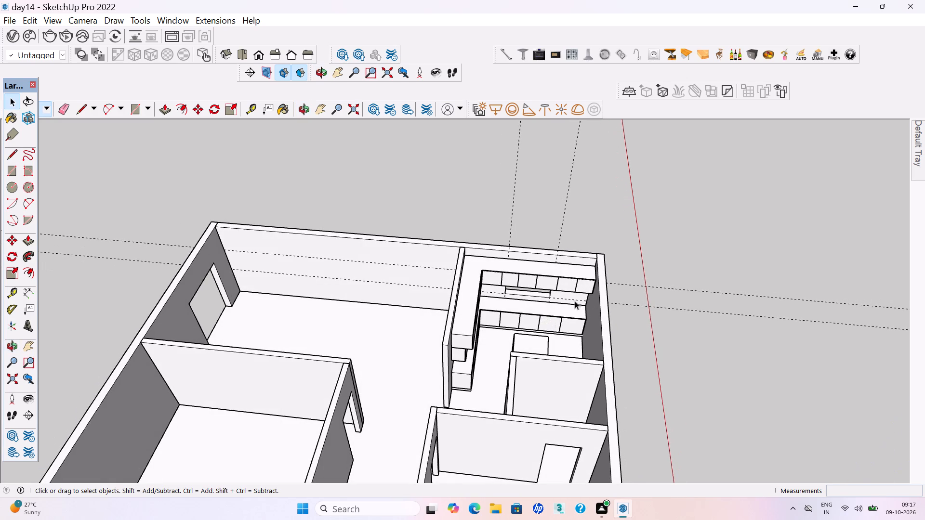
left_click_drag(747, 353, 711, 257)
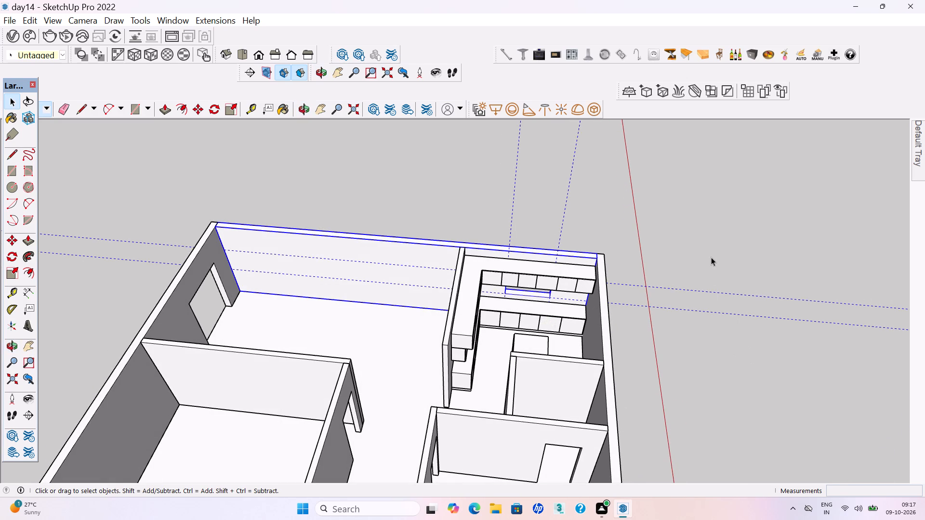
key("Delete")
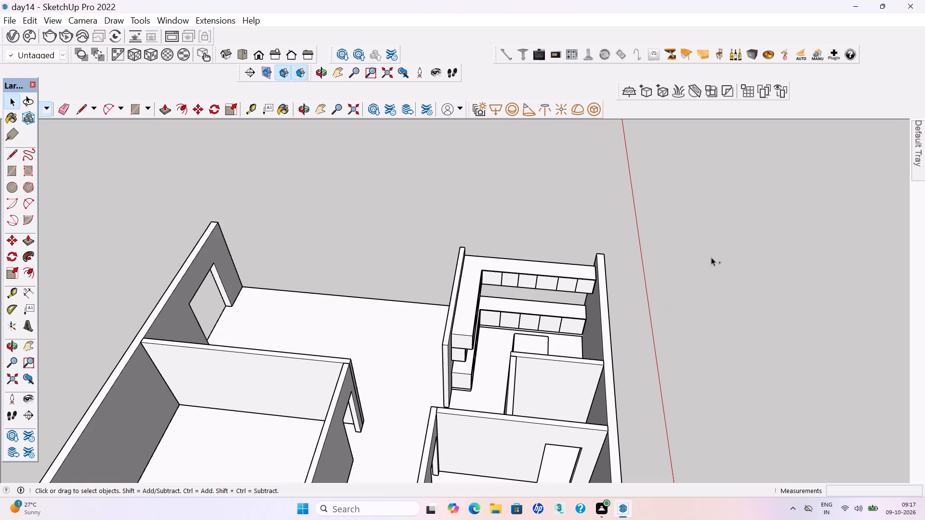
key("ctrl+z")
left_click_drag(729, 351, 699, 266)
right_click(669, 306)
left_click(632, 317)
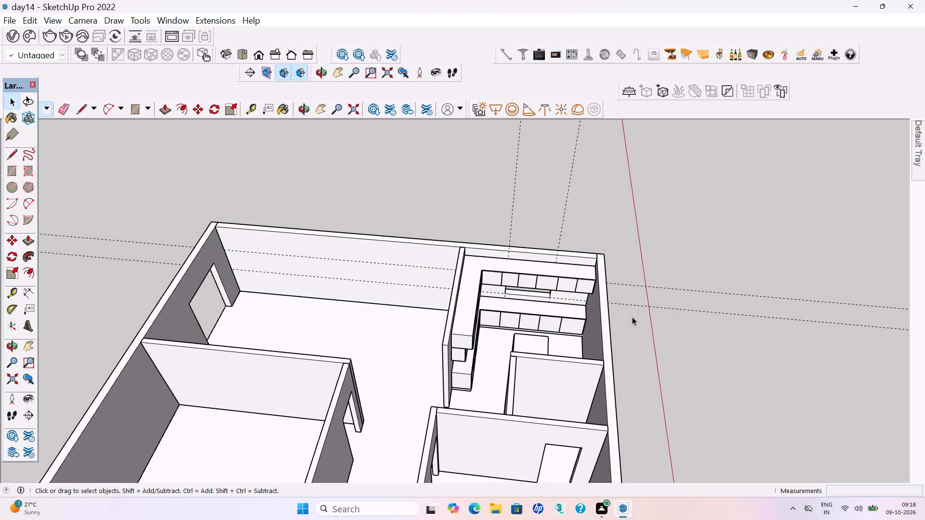
Explode the kitchen's back wall group selected together with its guides, and save the model.
middle_click_drag(624, 294, 597, 270)
scroll(629, 288, "up", 4)
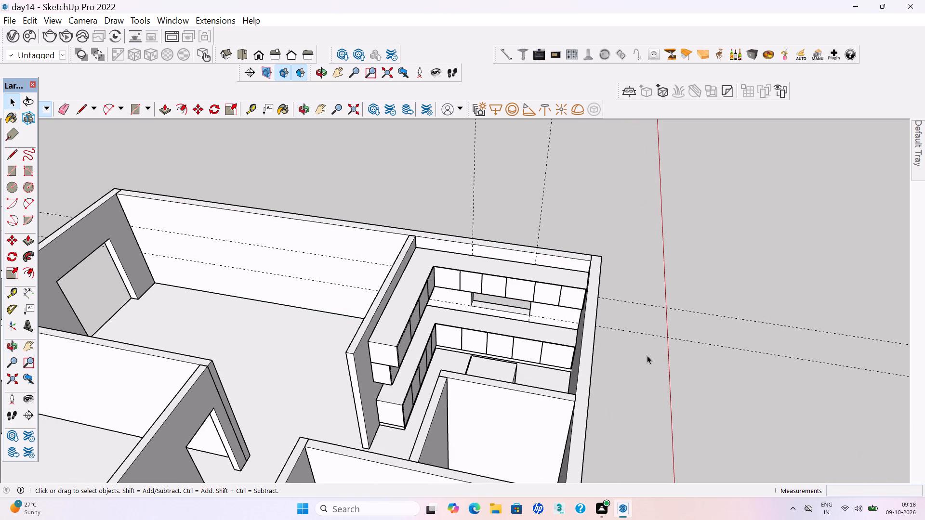
left_click_drag(648, 358, 632, 279)
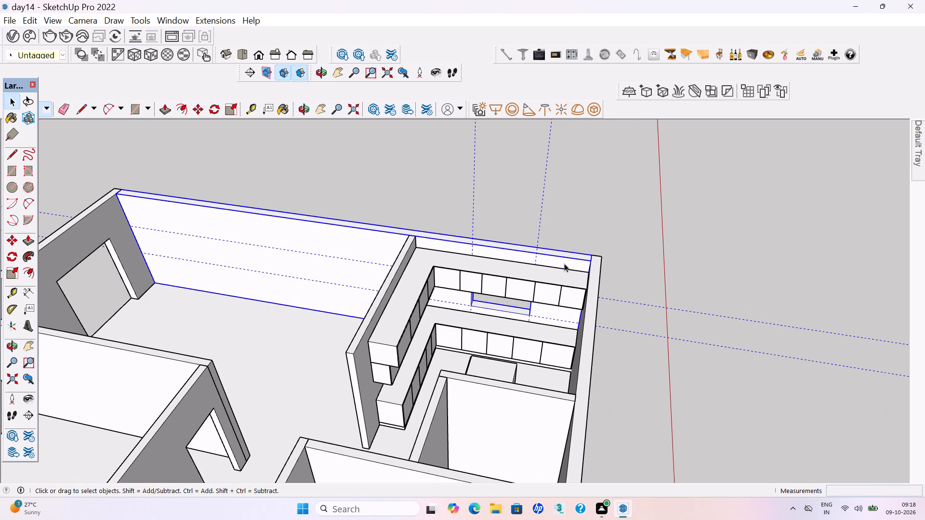
right_click(562, 250)
left_click(588, 298)
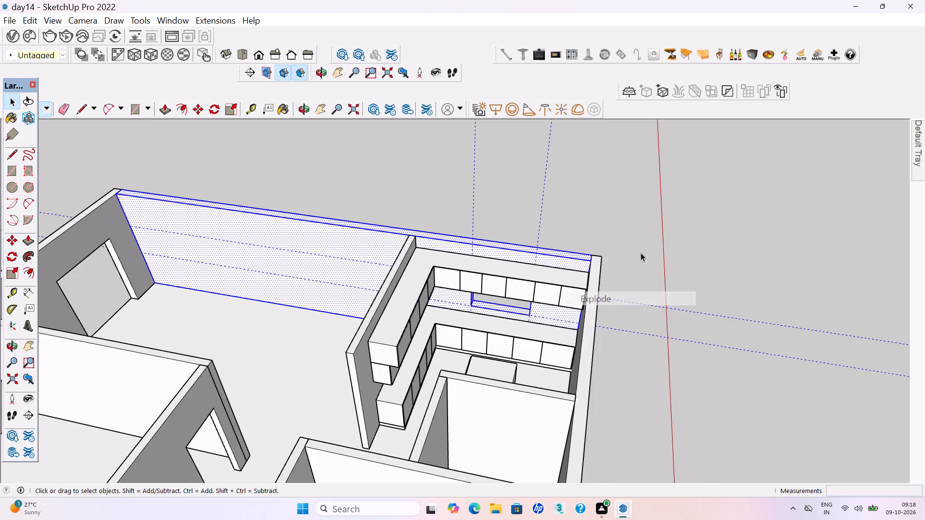
left_click(664, 229)
key("ctrl+s")
key("ctrl+s")
key("ctrl+s")
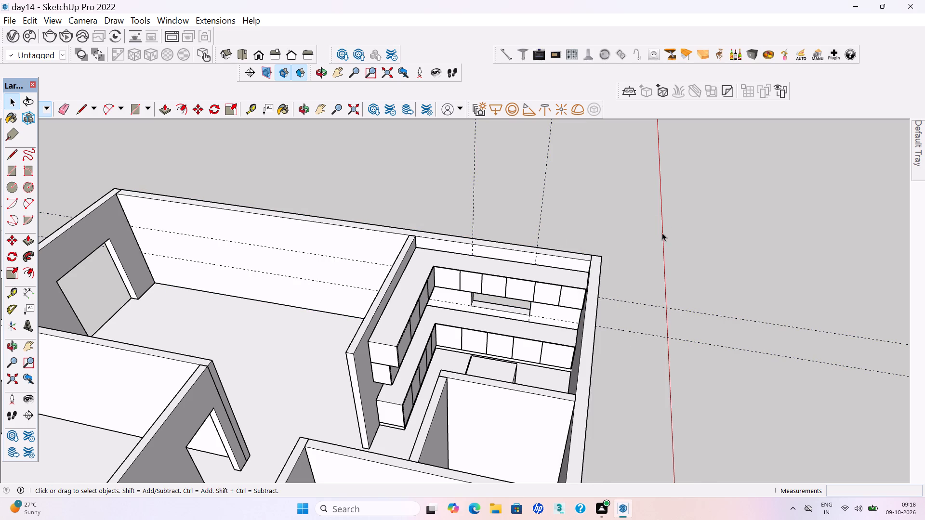
Delete the two horizontal and two vertical guides left over from laying out the kitchen window.
left_click_drag(654, 379, 631, 282)
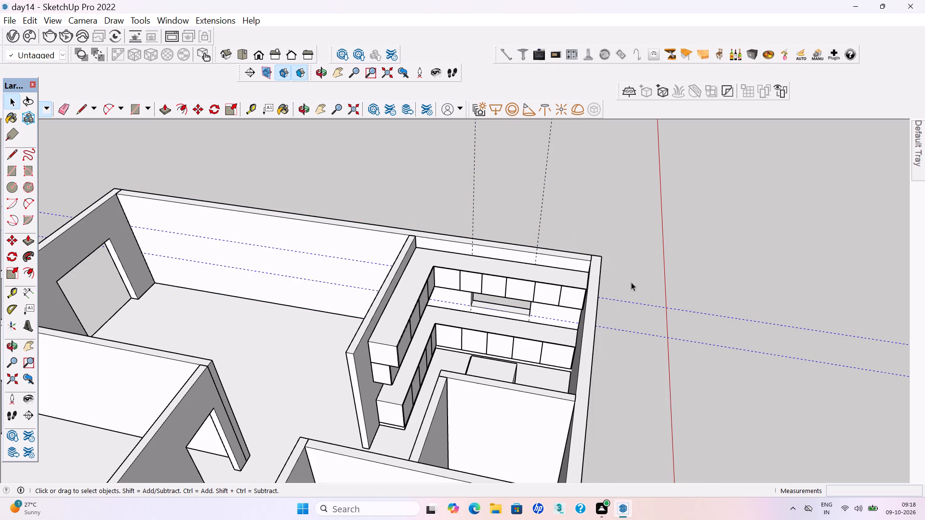
key("Home")
key("Delete")
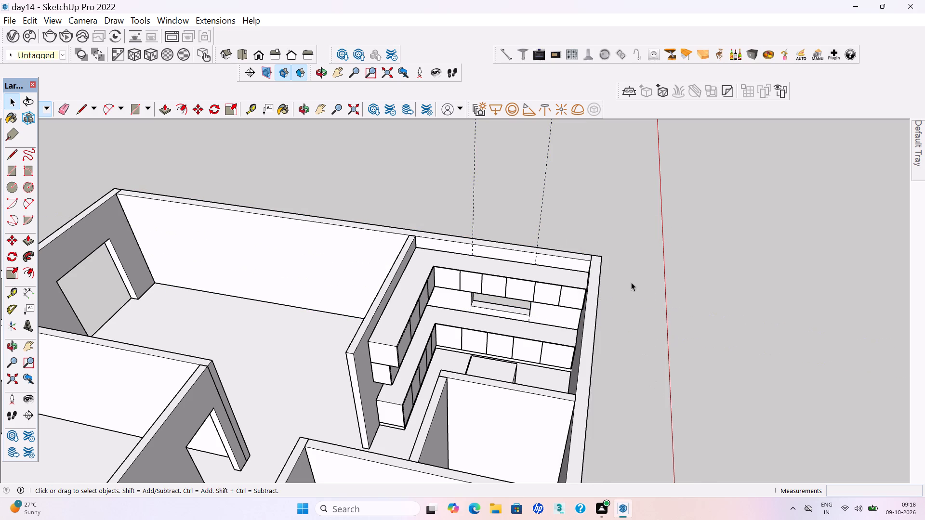
scroll(510, 284, "down", 1)
middle_click_drag(498, 314, 529, 306)
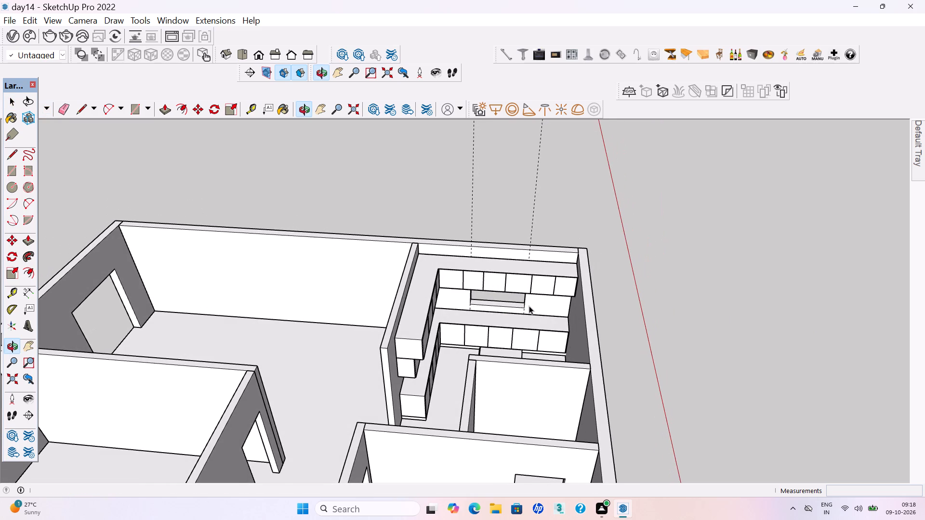
scroll(529, 306, "up", 2)
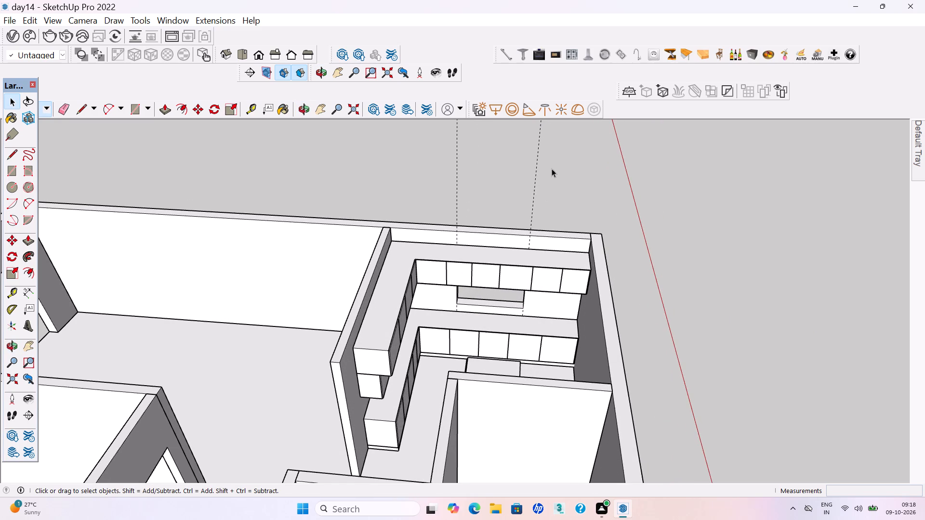
left_click_drag(552, 169, 434, 130)
key("Delete")
Examine the kitchen window opening and the wall area between it and the side-wall cabinets.
scroll(465, 189, "down", 1)
middle_click_drag(492, 282, 494, 242)
scroll(499, 294, "up", 5)
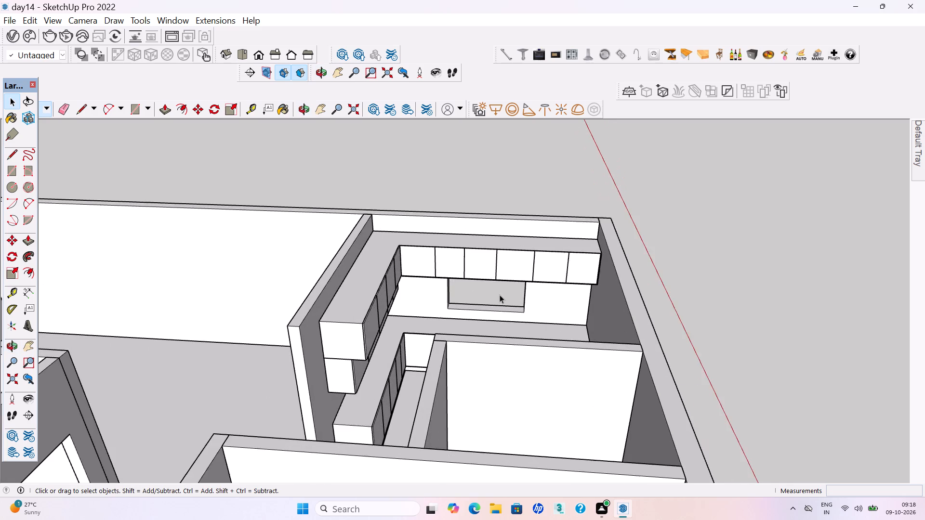
scroll(500, 295, "up", 8)
middle_click_drag(532, 308, 541, 289)
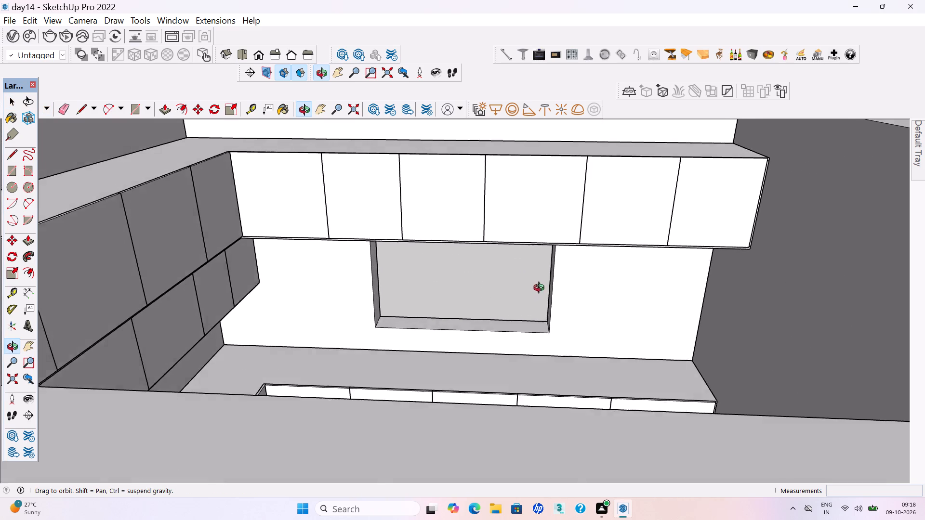
middle_click_drag(541, 289, 549, 295)
scroll(549, 295, "up", 1)
key("h")
left_click_drag(474, 344, 540, 360)
middle_click_drag(568, 367, 555, 363)
scroll(554, 362, "up", 3)
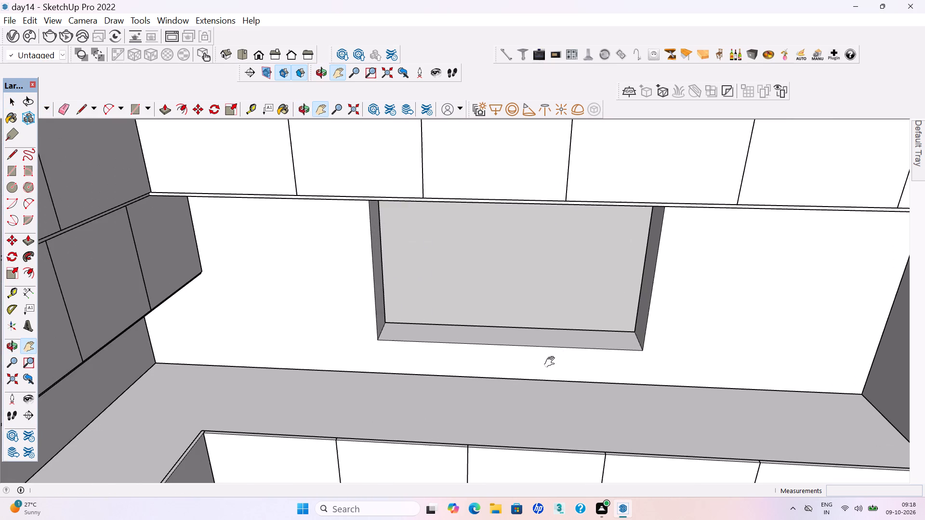
left_click_drag(533, 362, 620, 393)
middle_click_drag(619, 387, 601, 333)
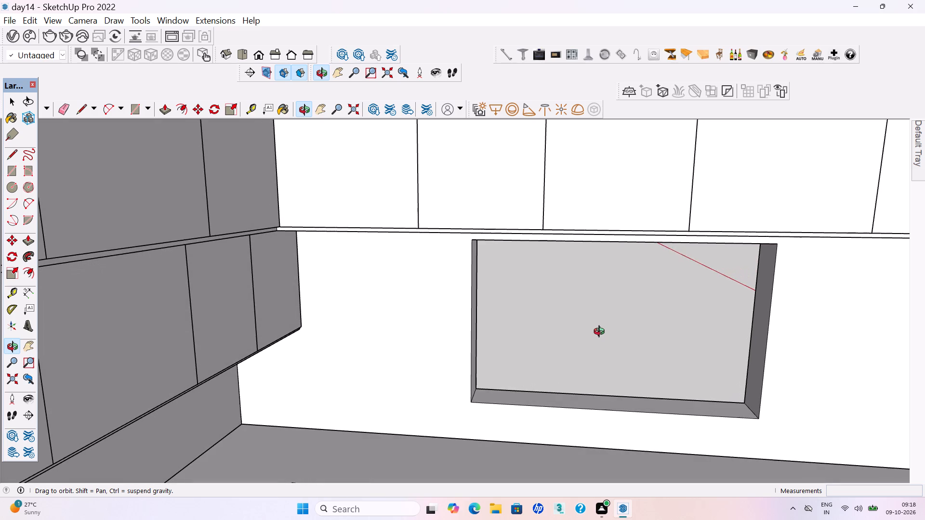
middle_click_drag(601, 333, 606, 331)
left_click_drag(445, 337, 504, 329)
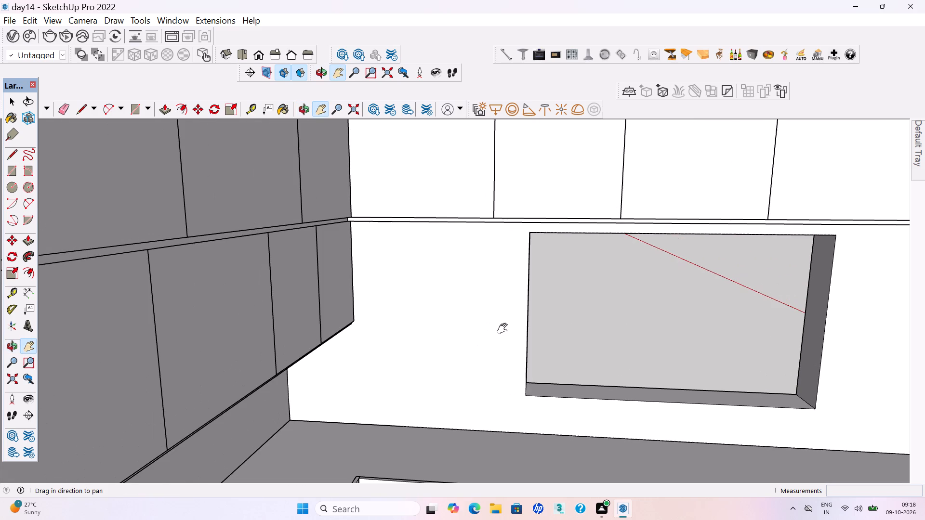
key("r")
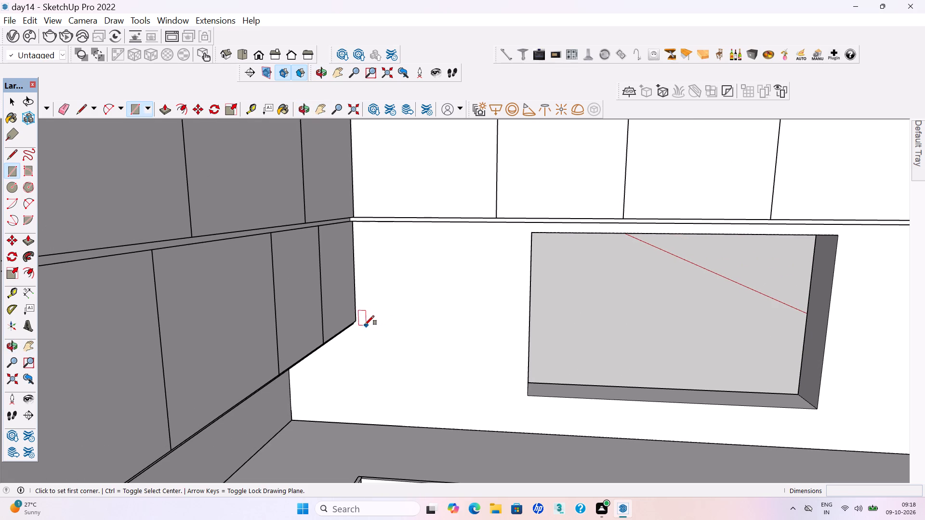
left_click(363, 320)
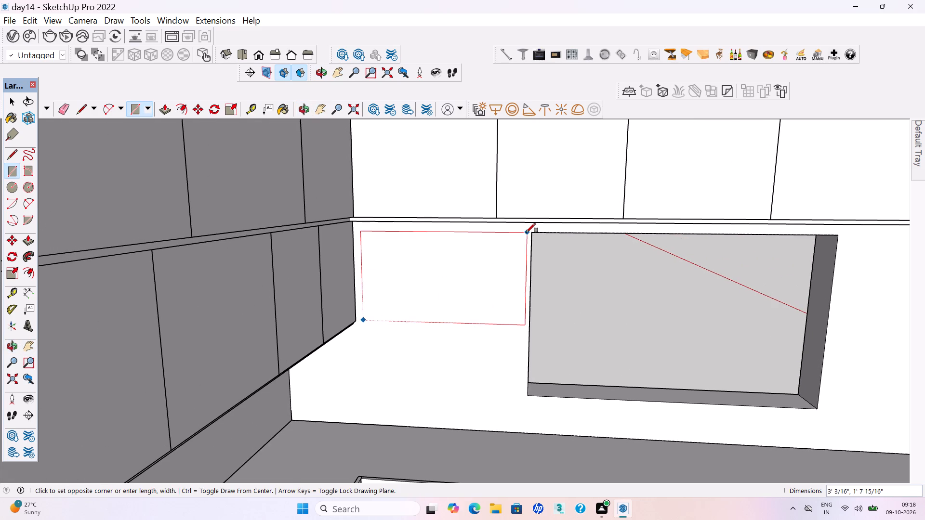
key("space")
Place horizontal guides on the back wall, one 2' below the upper cabinets' underside and another 1' 8 3/4" above it at the window's top corner.
middle_click_drag(526, 304, 492, 297)
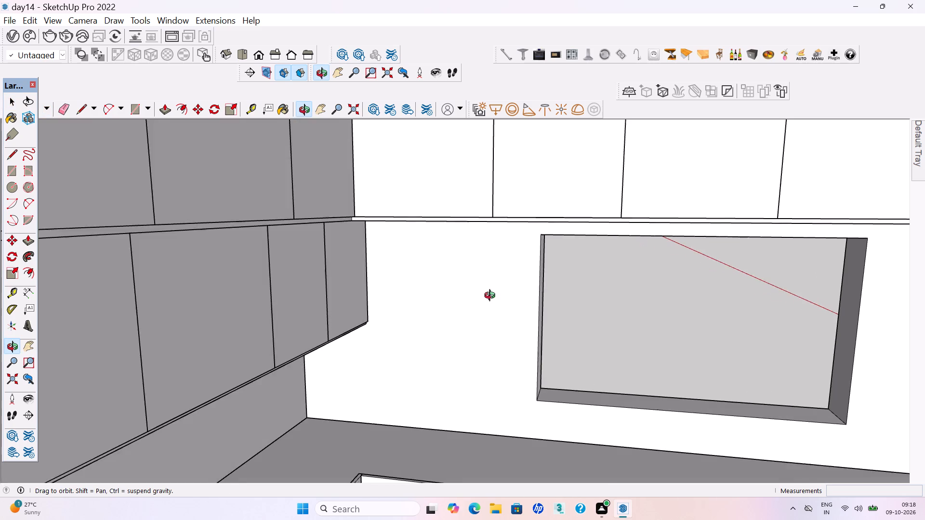
middle_click_drag(492, 297, 483, 290)
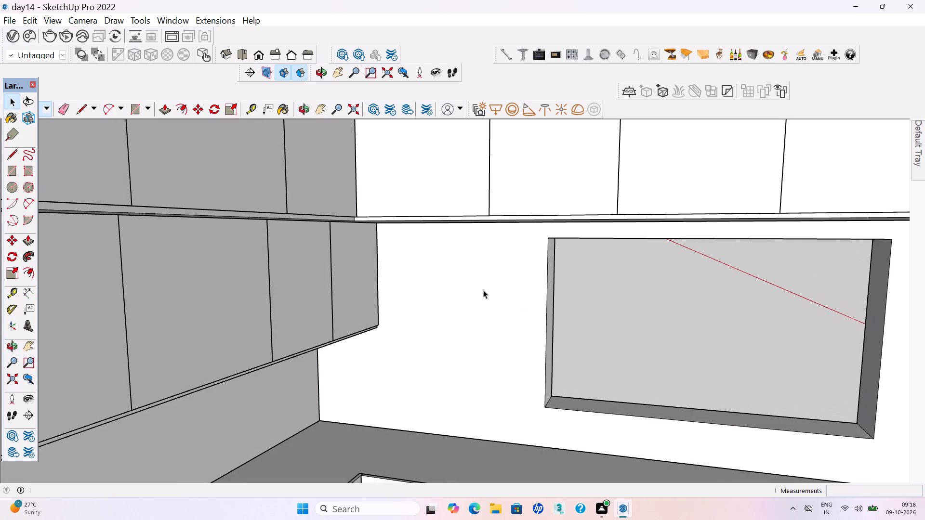
key("t")
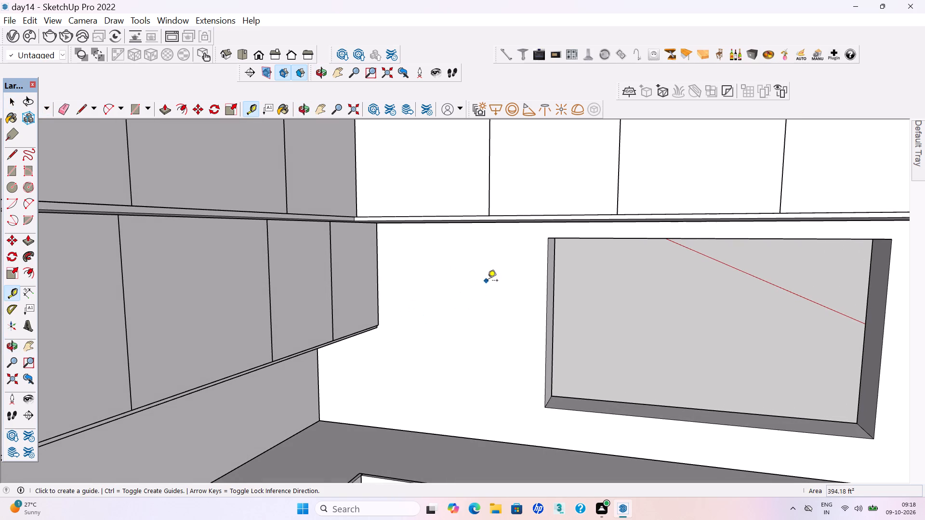
middle_click_drag(538, 310, 484, 285)
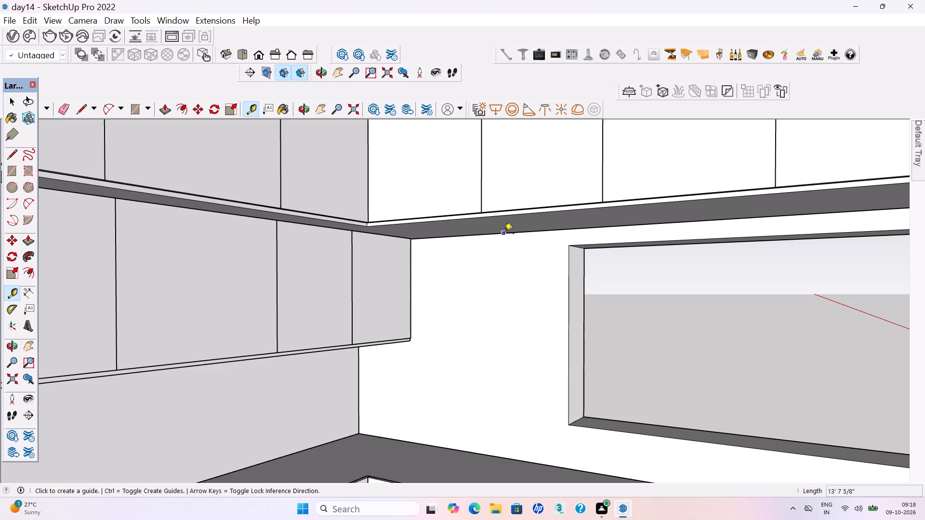
left_click(504, 234)
left_click(412, 341)
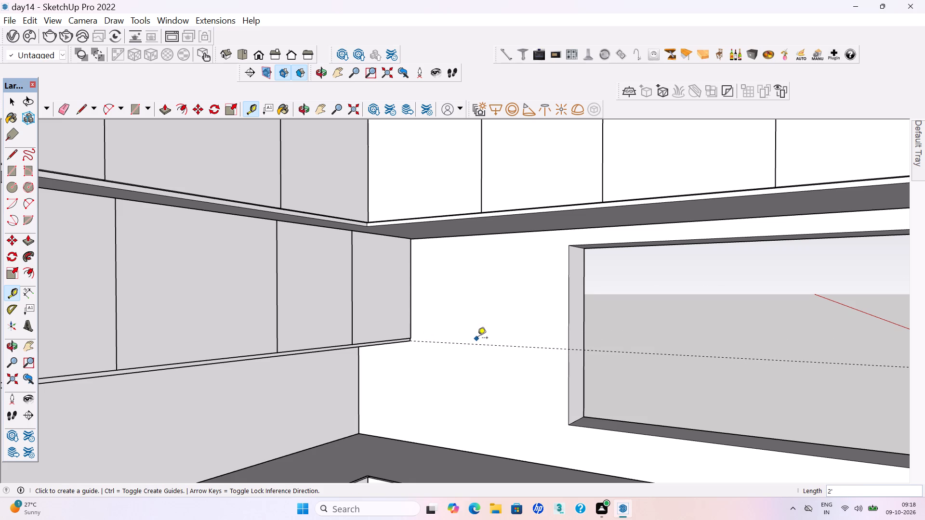
left_click(482, 344)
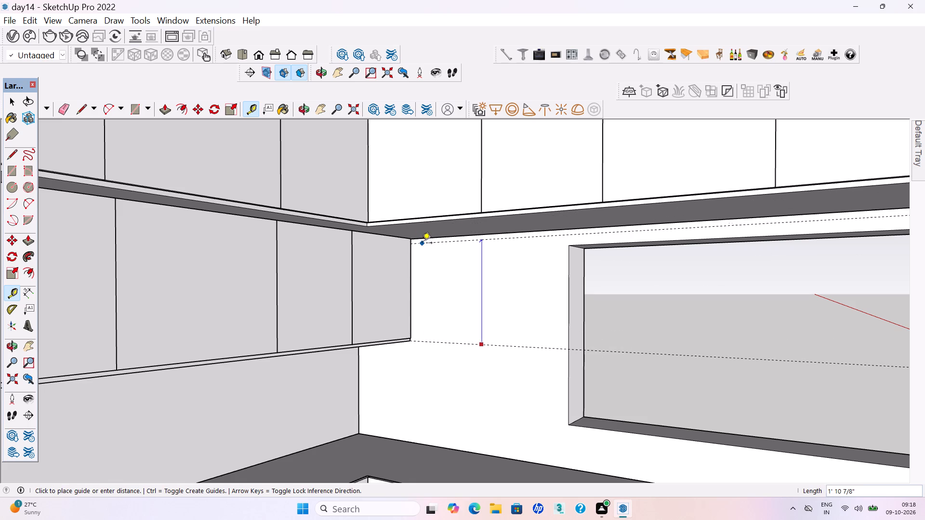
left_click(570, 247)
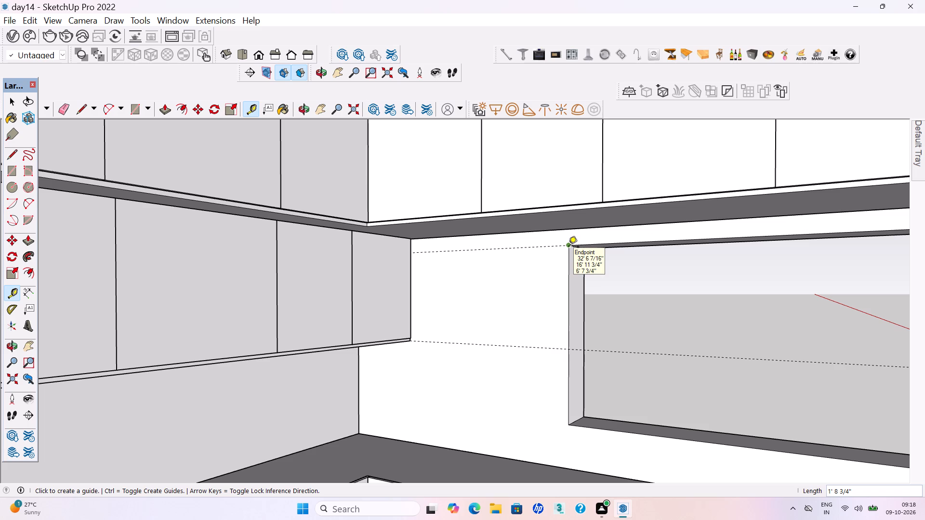
Draw a rectangle between the two guides from the side cabinets to the window's near edge, and make it a group.
key("r")
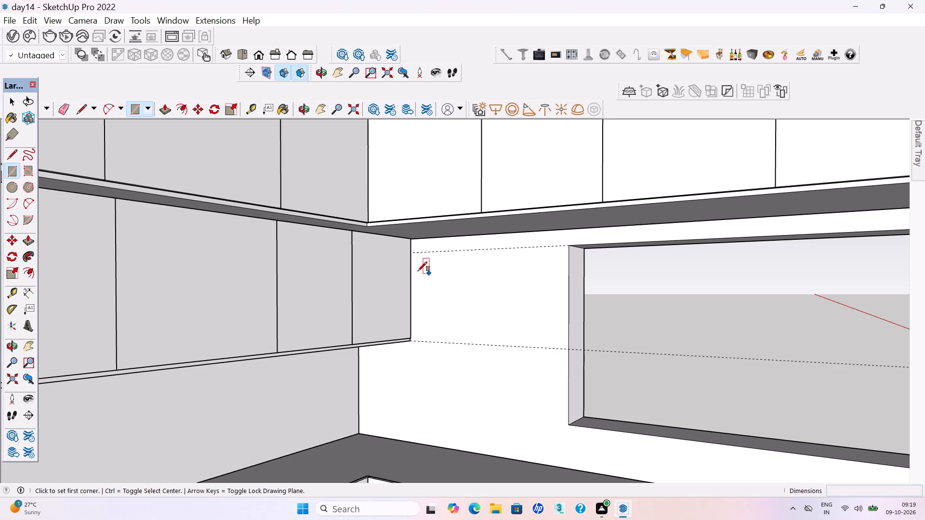
left_click(414, 254)
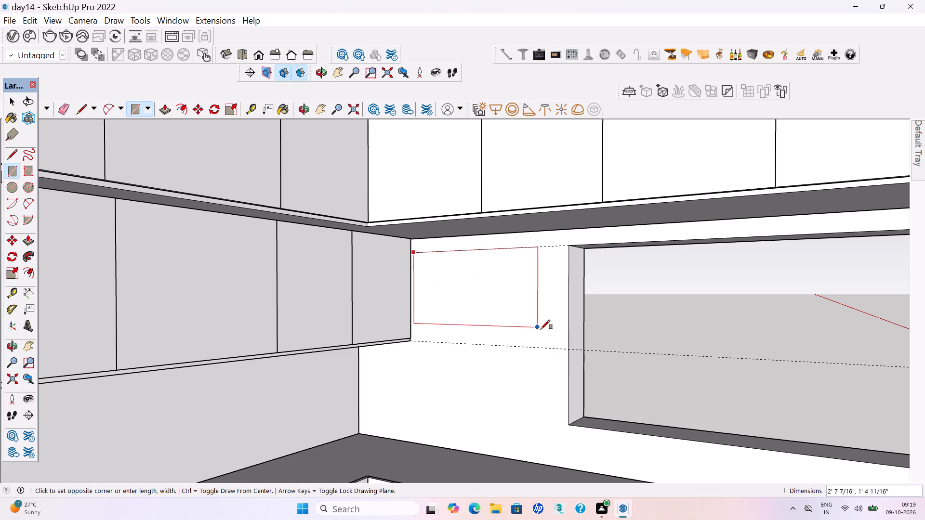
left_click(565, 351)
key("space")
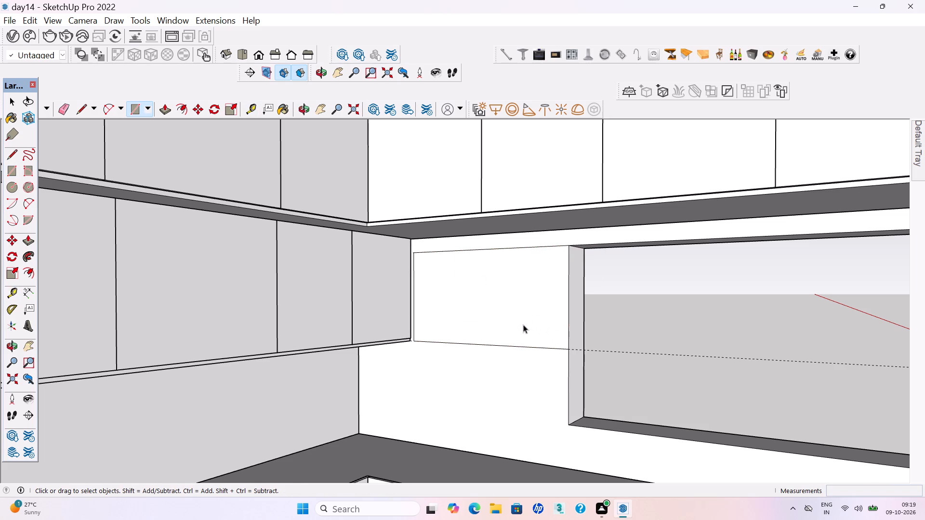
double_click(511, 317)
right_click(511, 317)
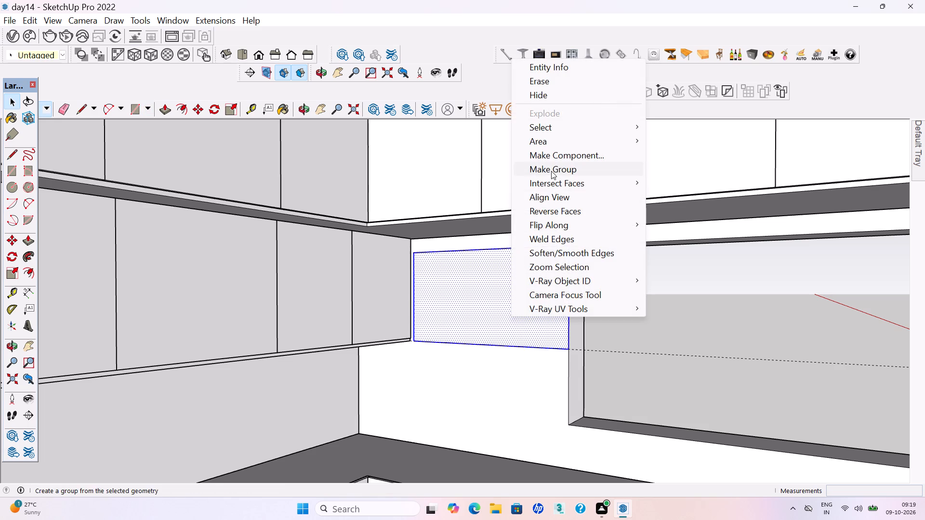
left_click(551, 170)
Extrude the grouped rectangle's face 1'4" out from the back wall to form a cabinet box beside the window.
double_click(538, 322)
left_click(537, 322)
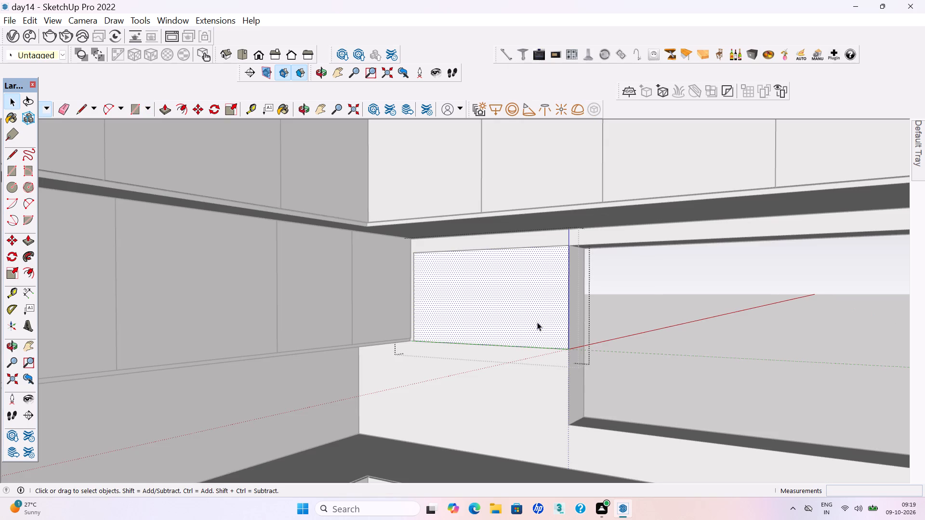
key("p")
left_click(537, 322)
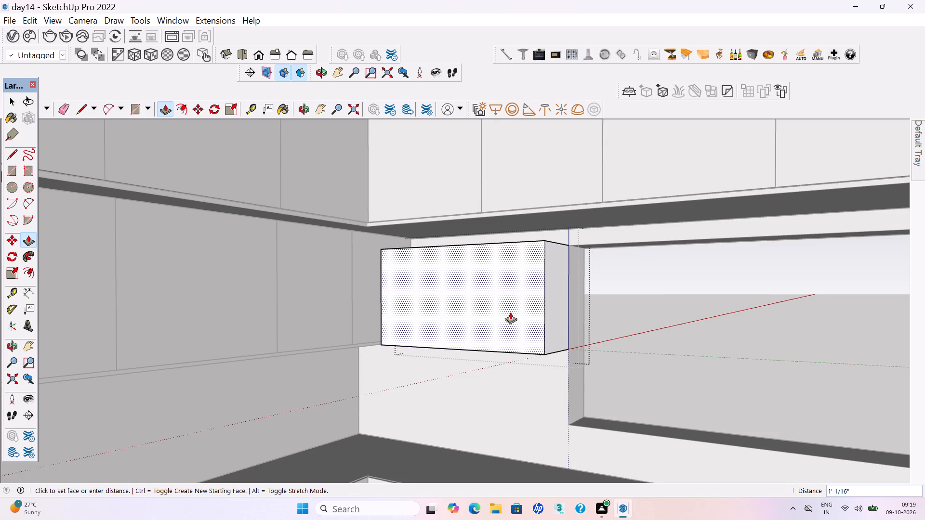
type("1'4\"")
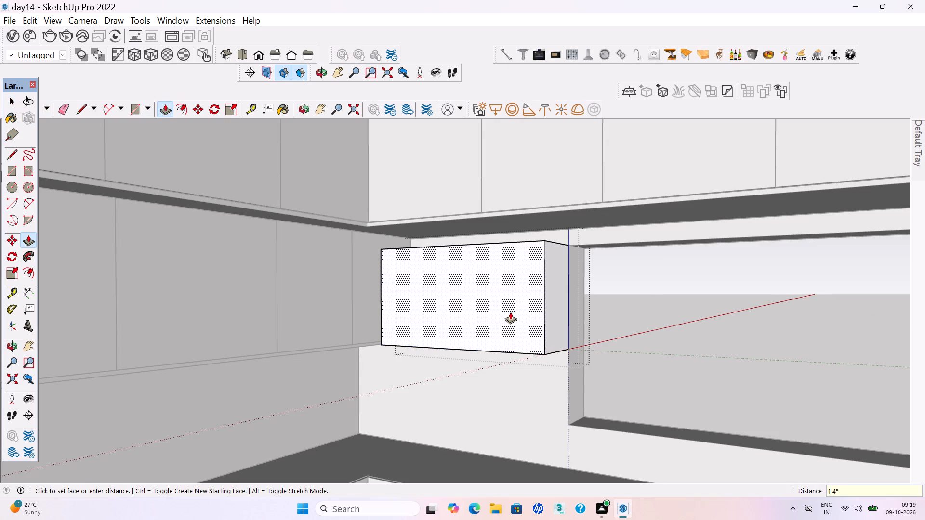
key("Return")
key("space")
Offset the front face outline of the new cabinet box beside the window inward by 18mm.
middle_click_drag(485, 320, 509, 325)
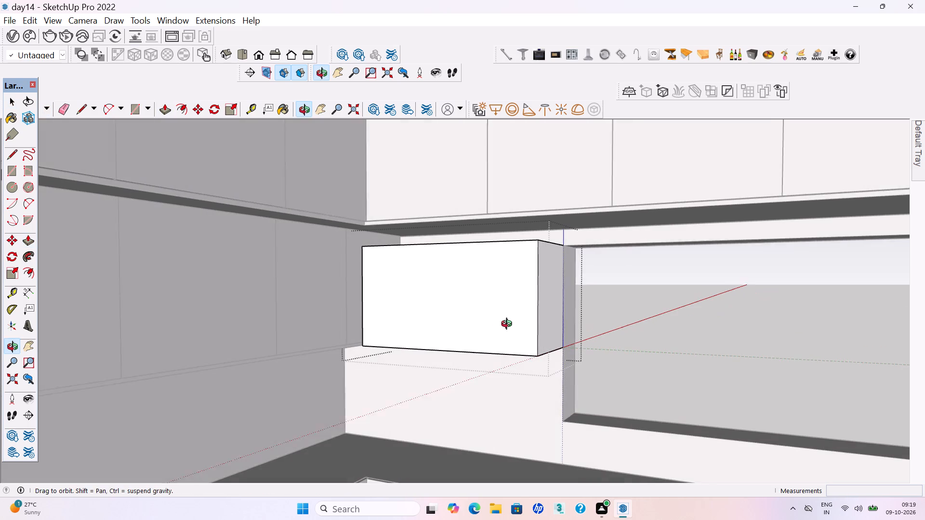
middle_click_drag(509, 325, 510, 326)
left_click(504, 324)
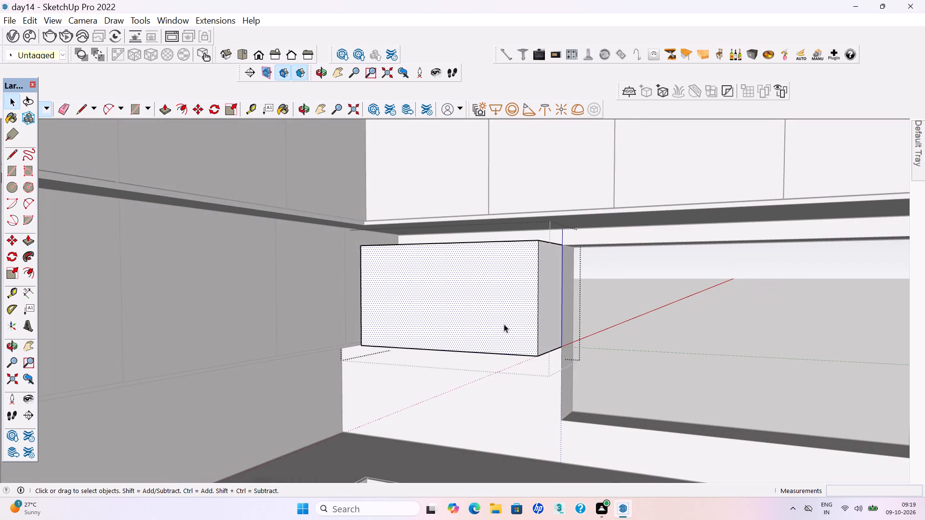
key("f")
left_click(497, 320)
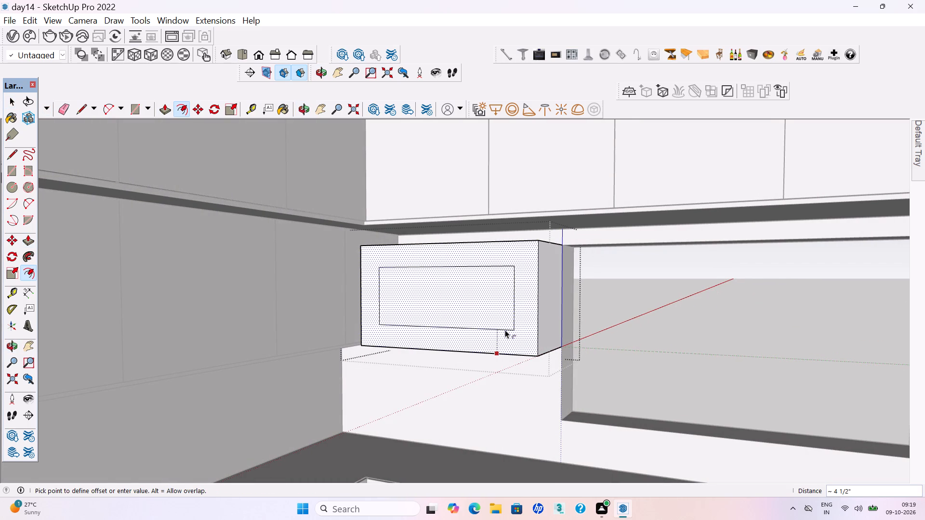
type("18mm")
key("Return")
key("space")
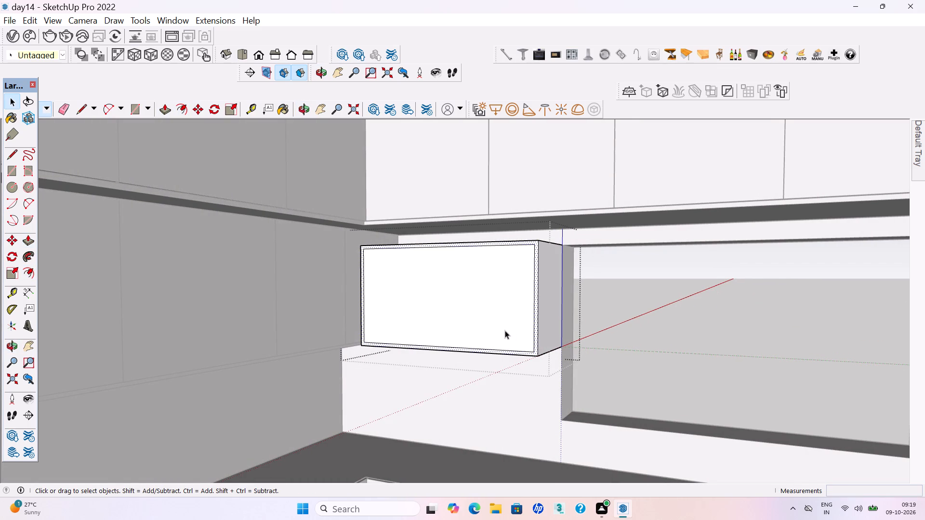
Push the inner front face back into the box to hollow it into an open cabinet carcass, and leave the group.
left_click(498, 316)
key("p")
left_click(489, 334)
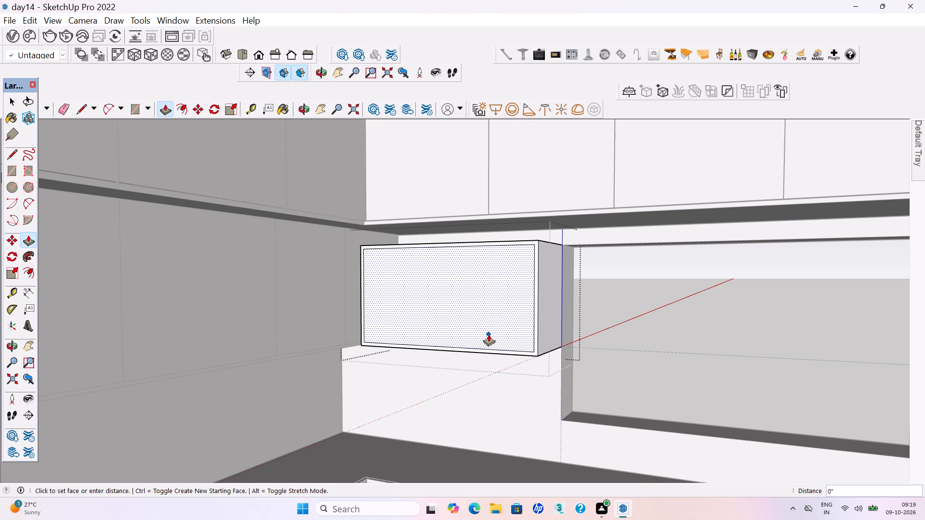
left_click(509, 315)
key("space")
left_click(659, 368)
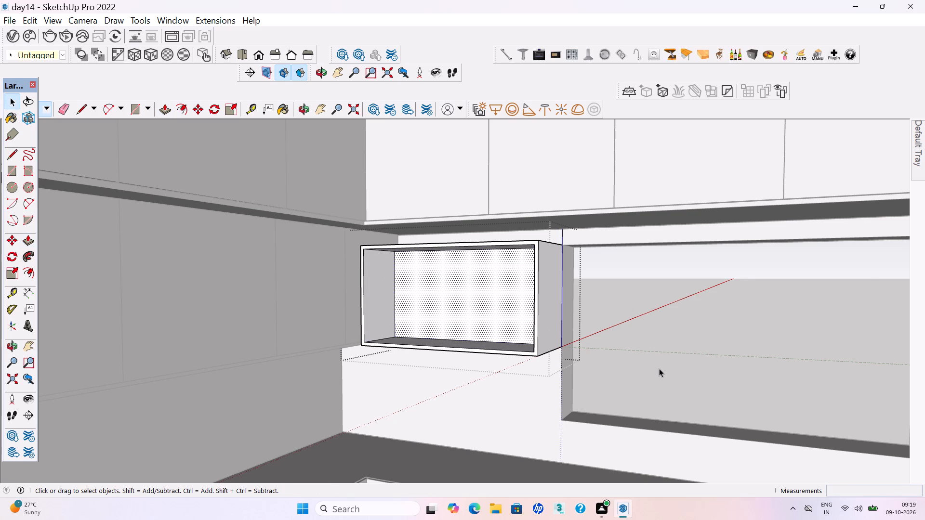
Save the model.
key("ctrl+s")
key("ctrl+s")
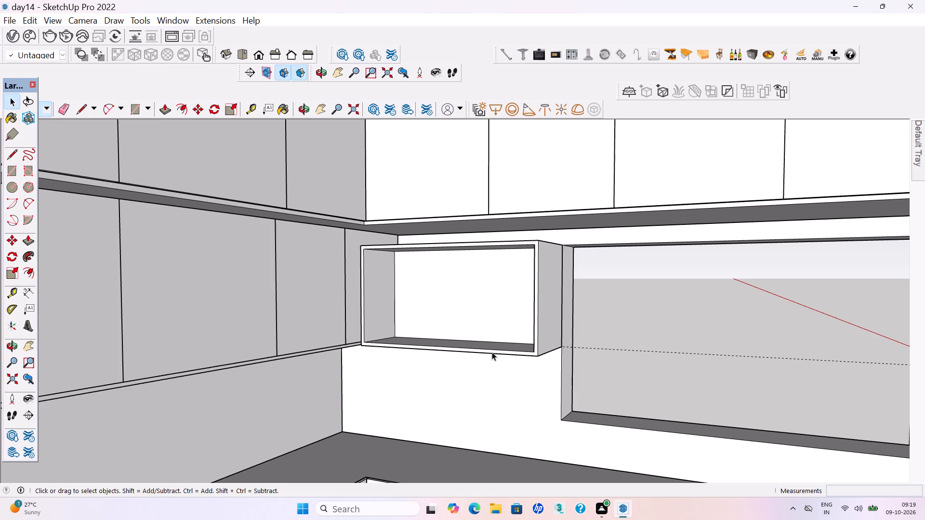
Place a vertical guide across the open cabinet's front, about 1' 6 3/8" from its inner edge on the window side.
scroll(492, 352, "up", 2)
middle_click_drag(491, 358, 494, 382)
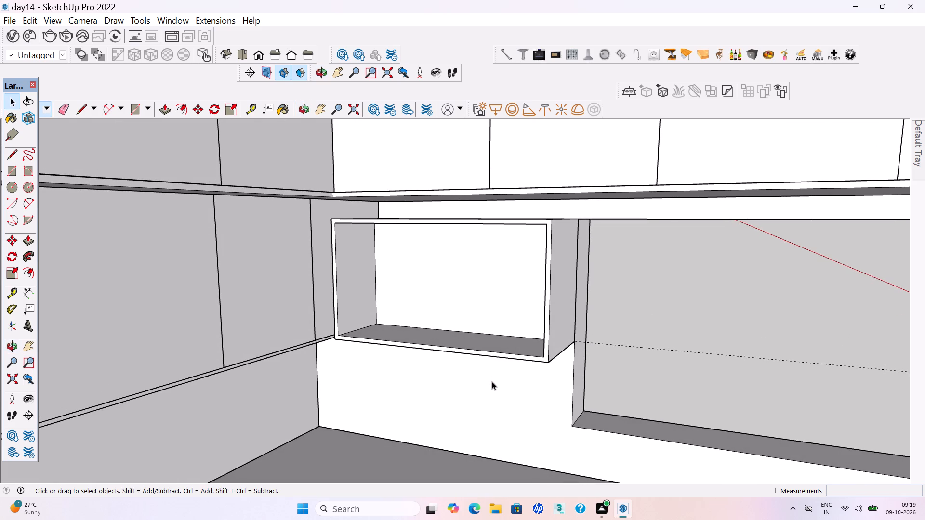
key("r")
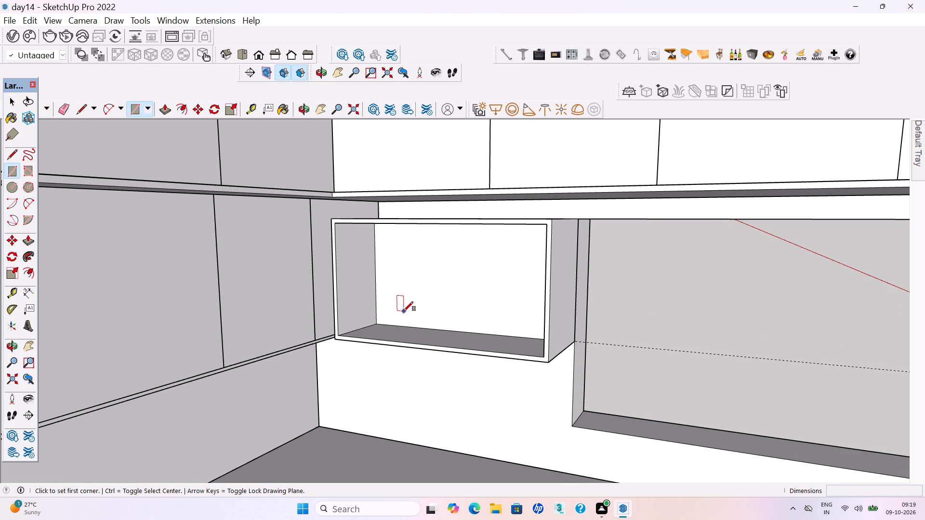
key("t")
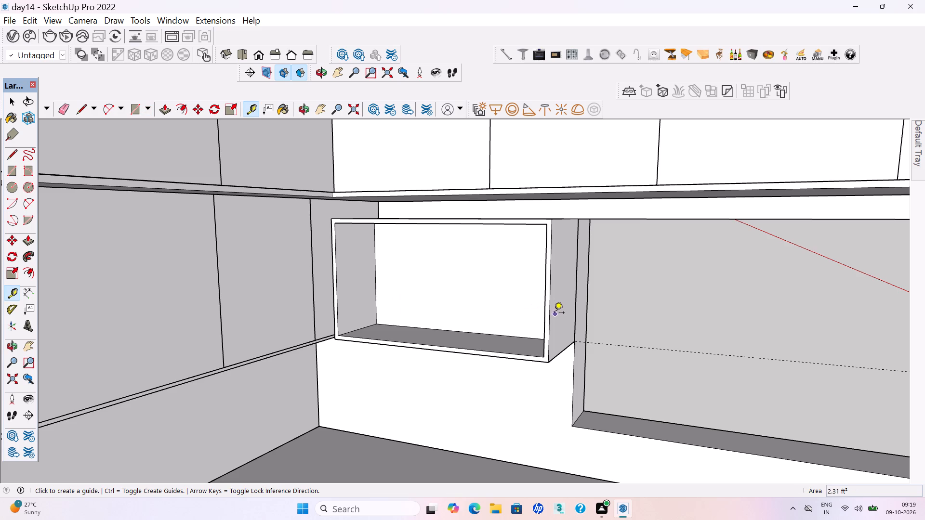
left_click(546, 309)
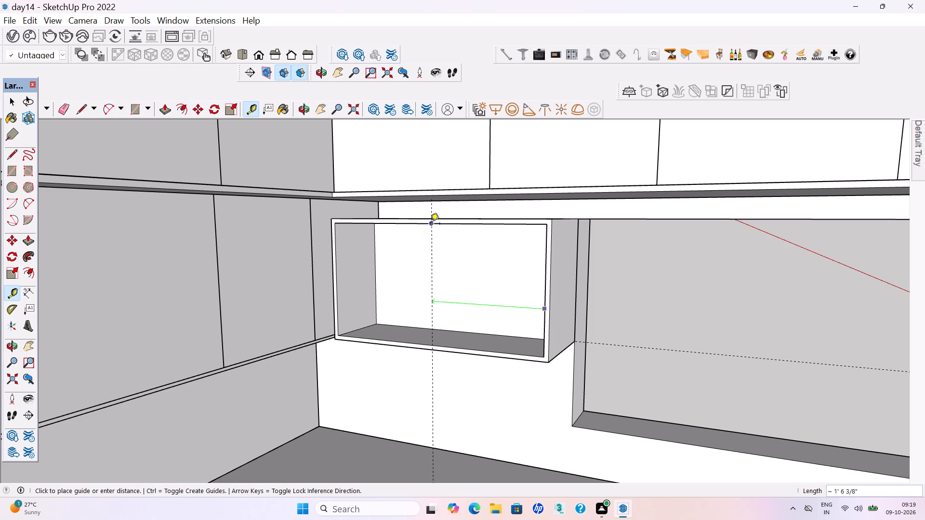
left_click(430, 224)
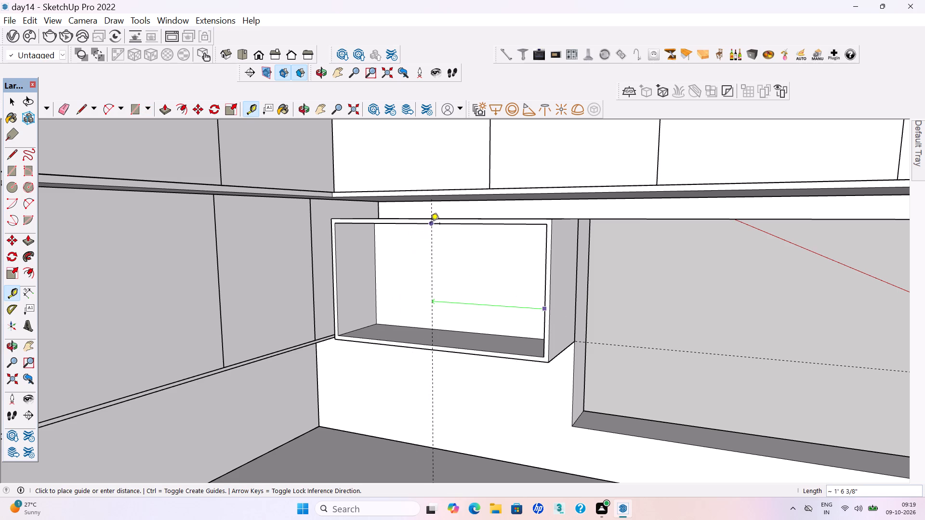
Model an 18 mm thick door over the left half of the wall cabinet, about 1' 8 1/16" by 1' 7 1/16", ending at the centre guide.
key("r")
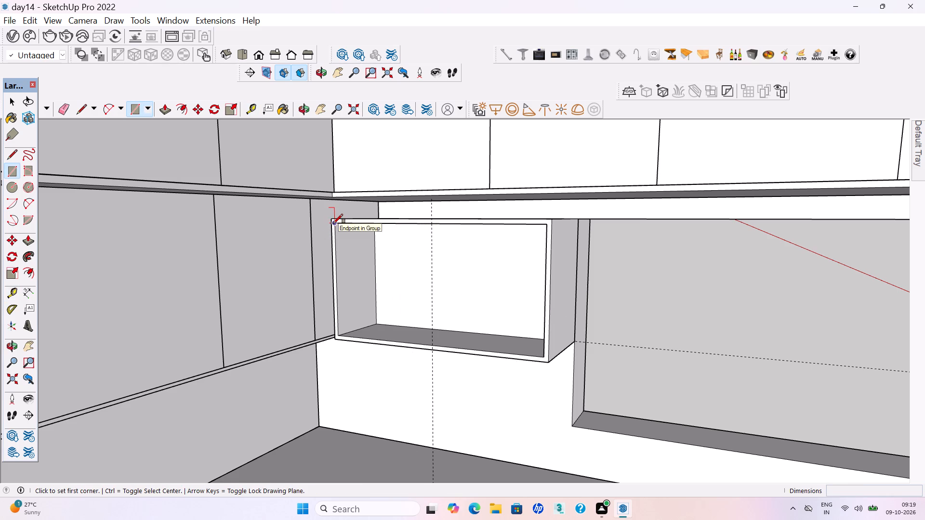
left_click(333, 217)
left_click(431, 344)
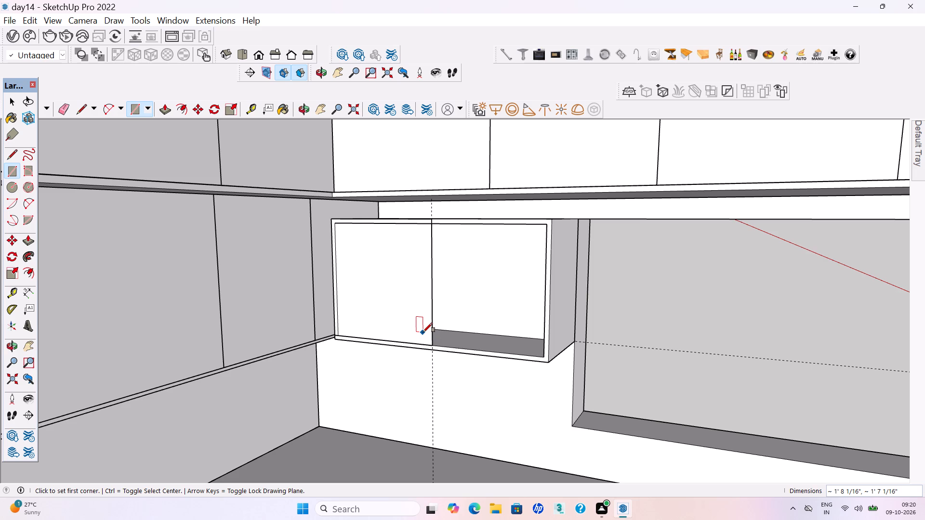
key("p")
left_click(396, 281)
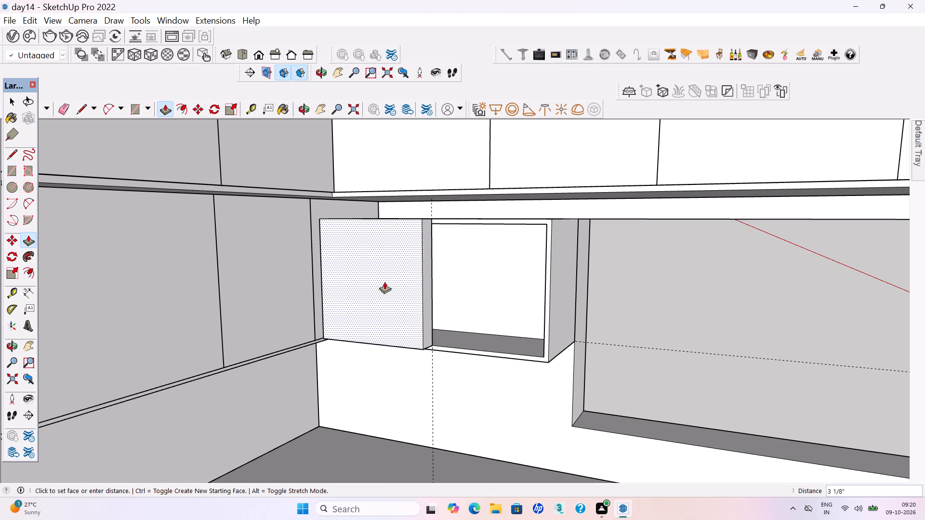
type("18mm")
key("Return")
key("space")
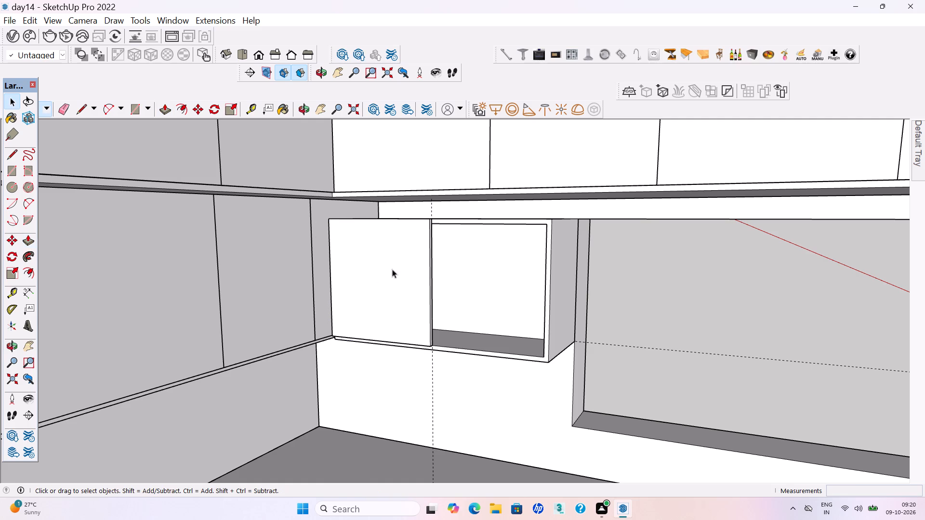
Make the whole new left door panel a group.
middle_click_drag(430, 245, 410, 255)
scroll(423, 225, "up", 4)
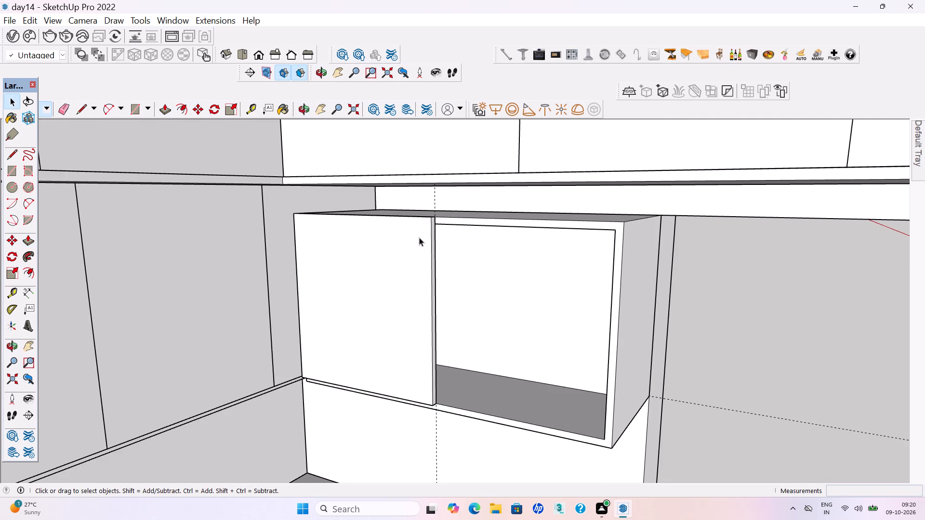
triple_click(419, 237)
right_click(419, 237)
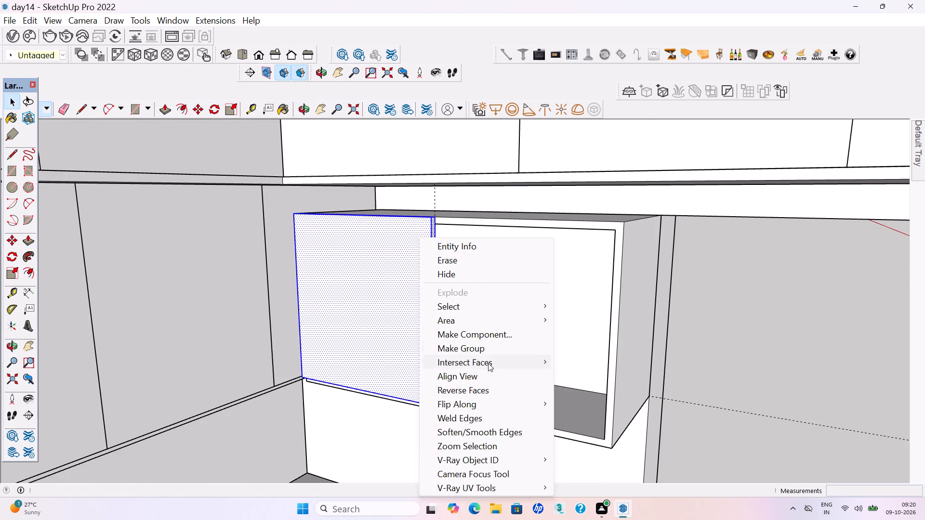
left_click(461, 349)
left_click(717, 351)
Push the left door's inner side face back 0.2" from the centre guide, inside its group.
scroll(457, 234, "up", 1)
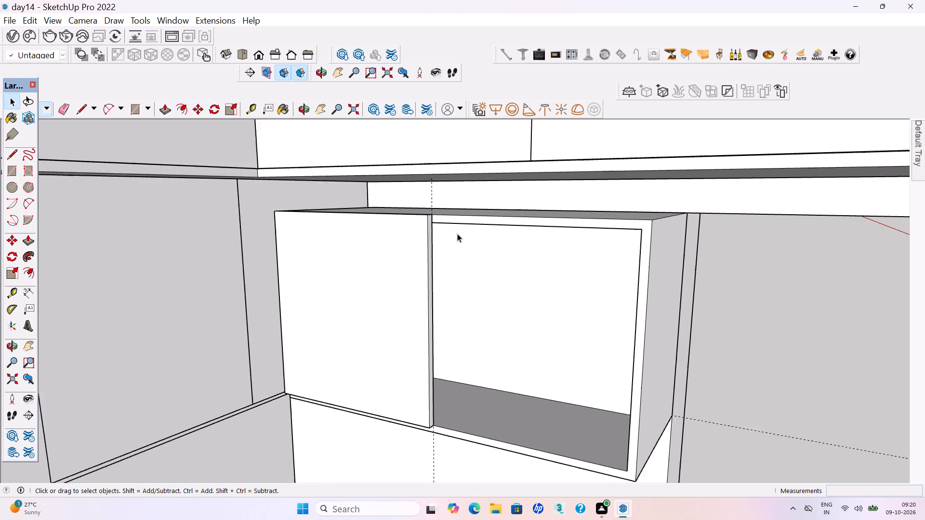
scroll(457, 234, "up", 3)
double_click(416, 238)
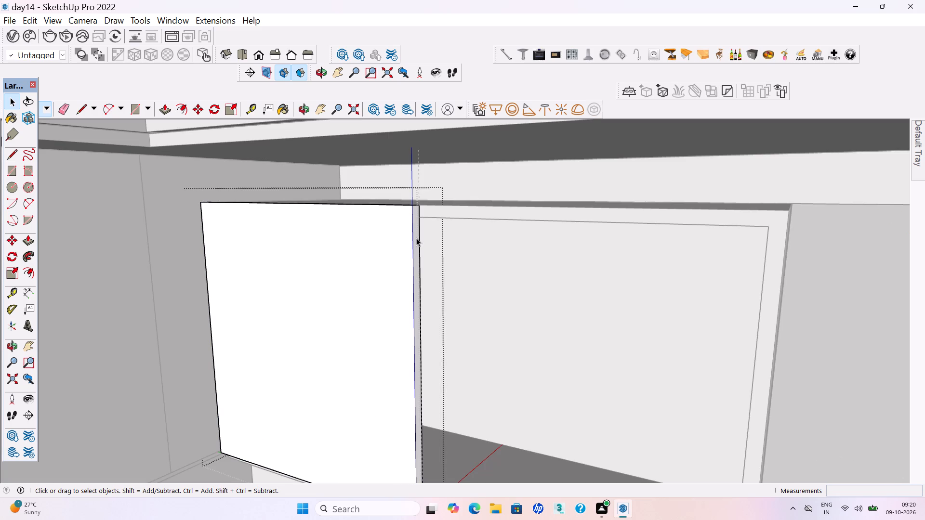
left_click(416, 238)
key("p")
left_click(415, 238)
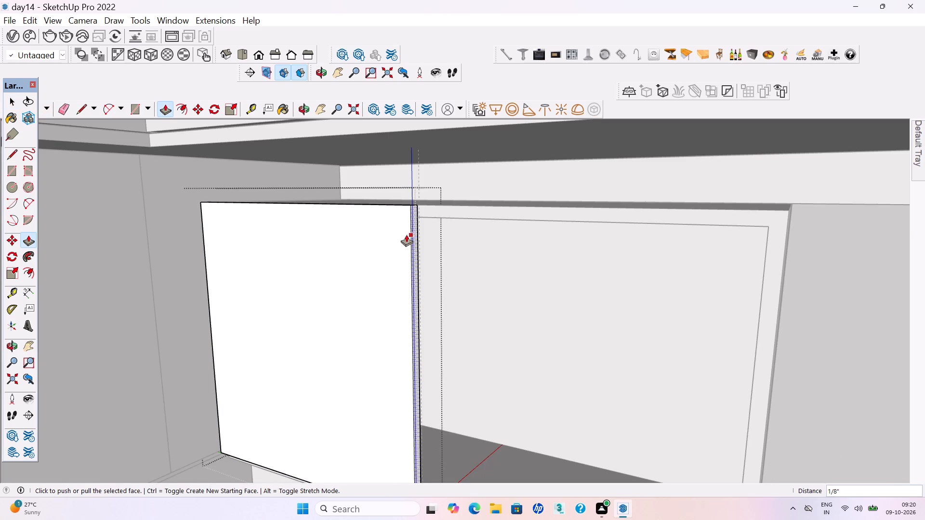
key("ctrl+z")
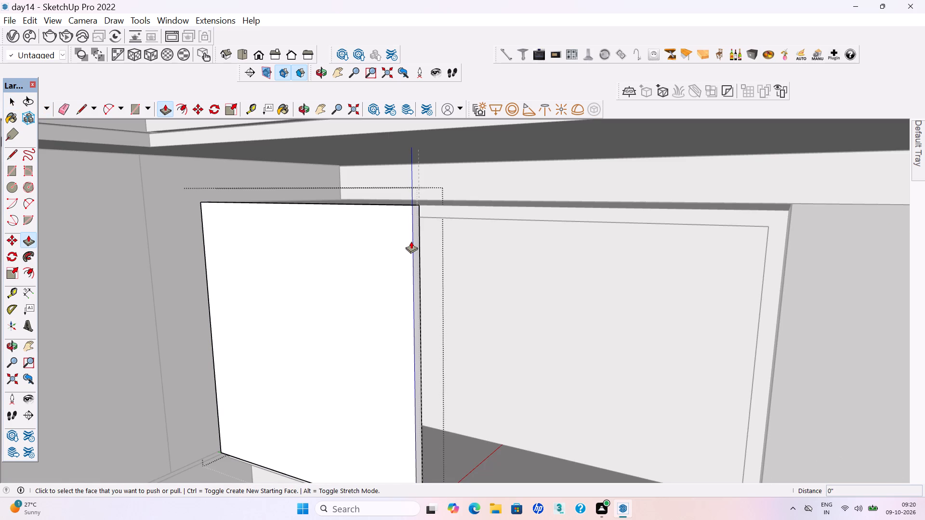
left_click(416, 254)
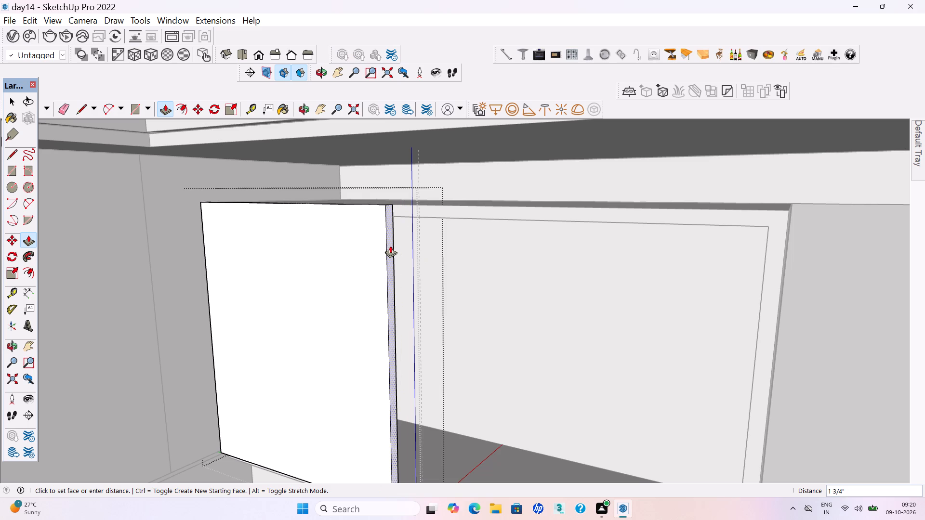
type(".2\"")
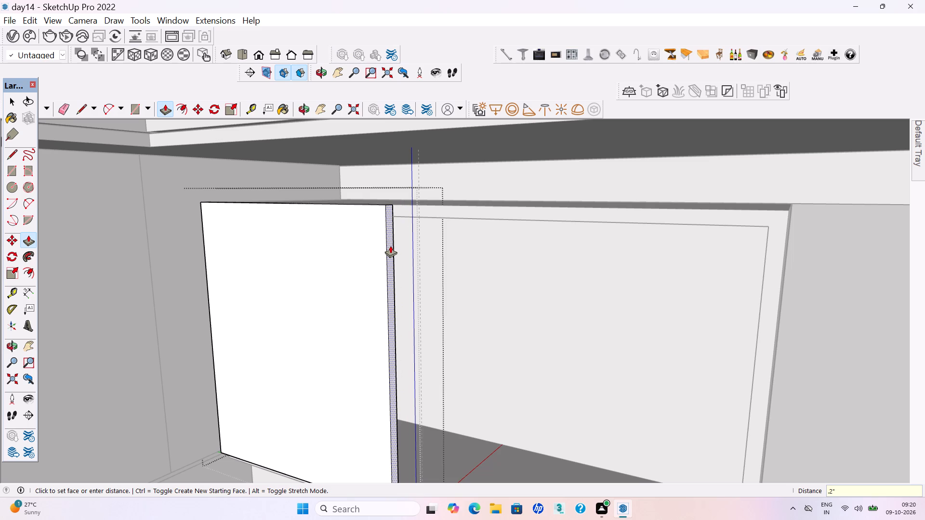
key("Return")
key("space")
left_click(530, 360)
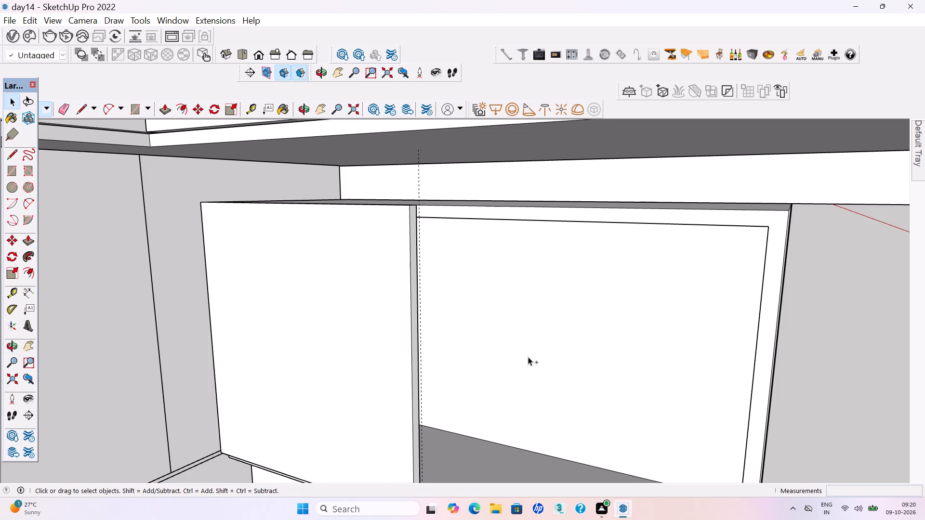
Save the model.
key("ctrl+s")
key("ctrl+s")
Copy the left door about 1' 7 5/16" across, from its inner top corner to the cabinet's far top corner, covering the right half.
scroll(494, 293, "down", 2)
middle_click_drag(421, 306, 462, 329)
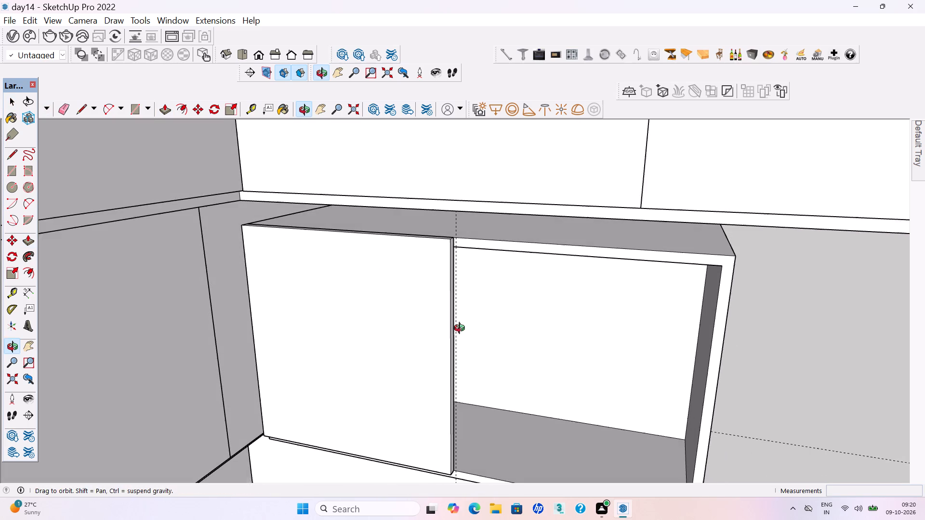
middle_click_drag(462, 329, 460, 329)
left_click(422, 295)
key("m")
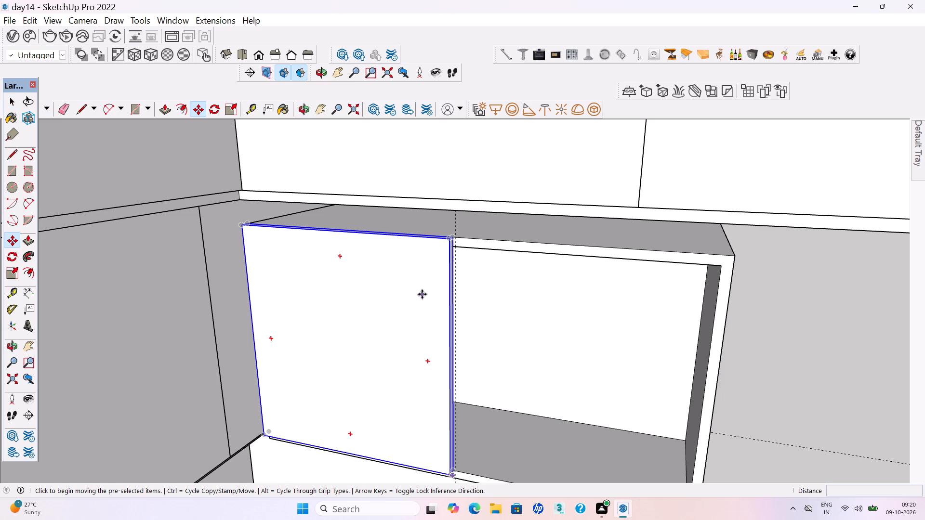
key("Return")
scroll(462, 237, "up", 13)
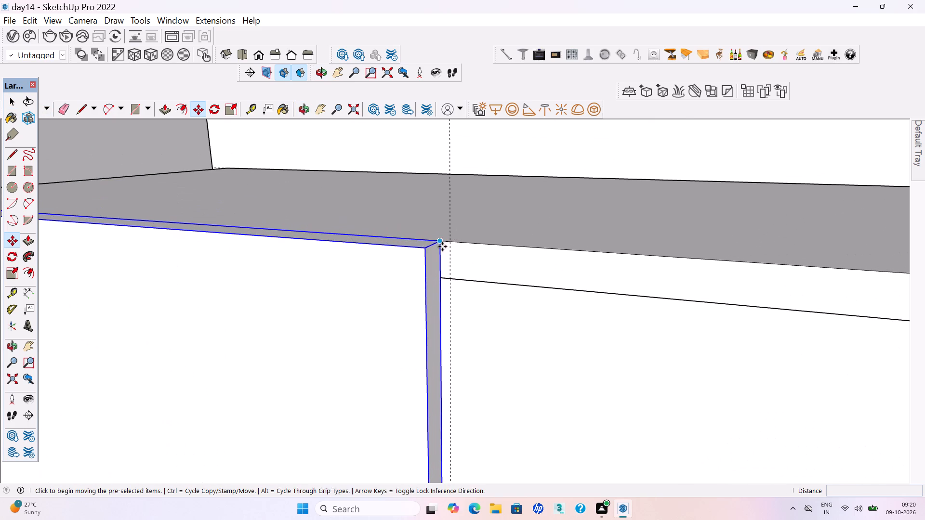
left_click(441, 242)
scroll(403, 236, "down", 15)
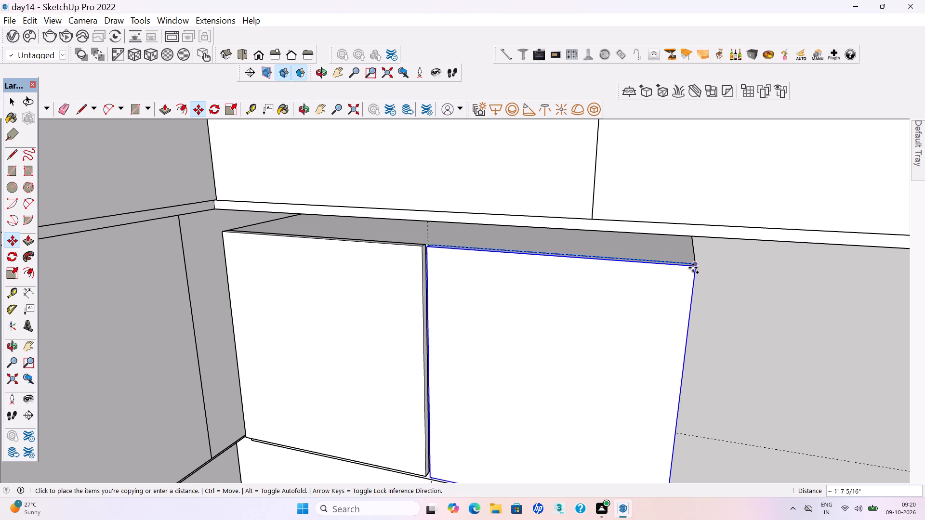
left_click(693, 268)
middle_click_drag(490, 286, 546, 293)
middle_click(546, 293)
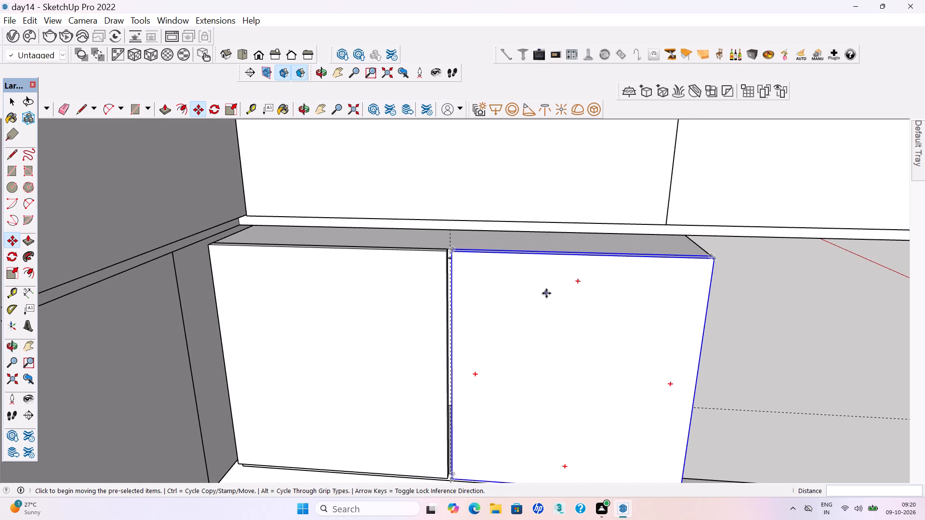
Save the model and clear the selection of the copied door.
key("ctrl+s")
key("ctrl+s")
key("ctrl+s")
key("ctrl+s")
key("space")
left_click(787, 379)
Extend the right door's inner side face about 1/8" toward the left door, then leave its group.
scroll(510, 245, "up", 4)
scroll(426, 248, "up", 3)
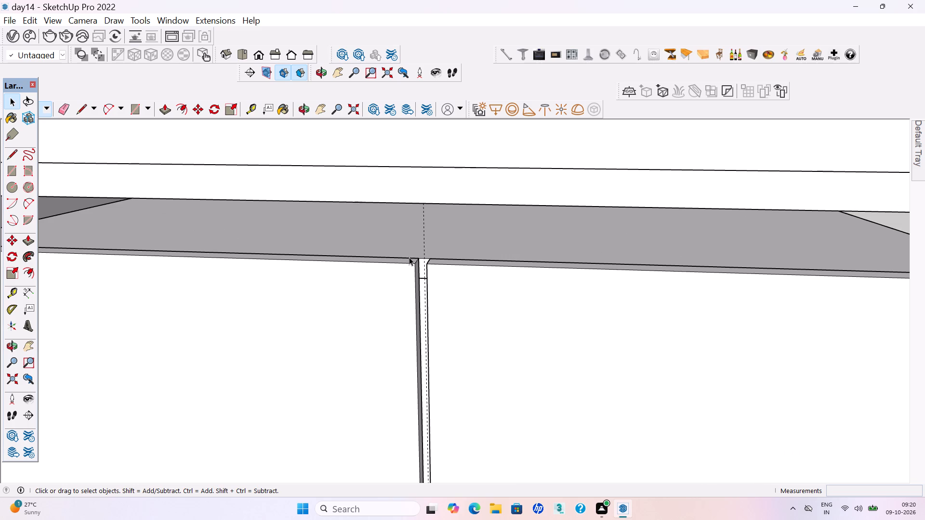
middle_click_drag(406, 264, 459, 282)
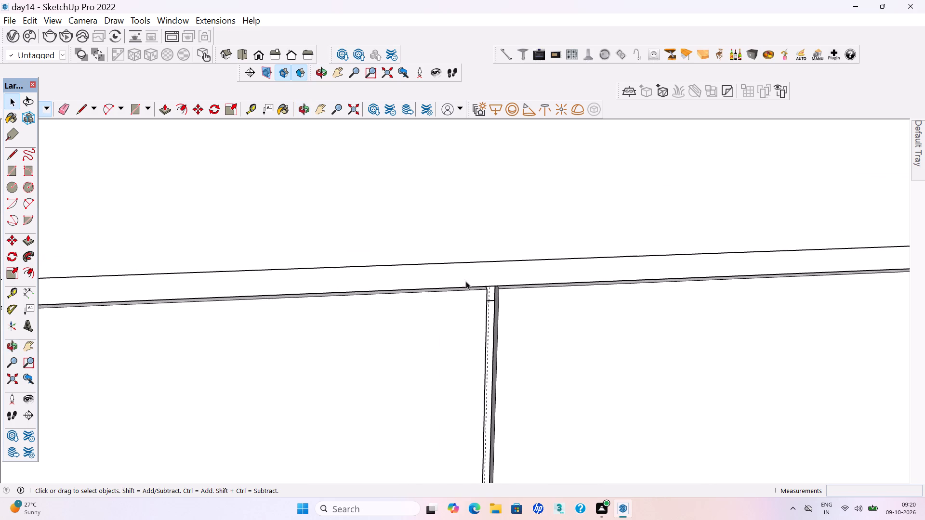
scroll(493, 288, "up", 10)
double_click(497, 297)
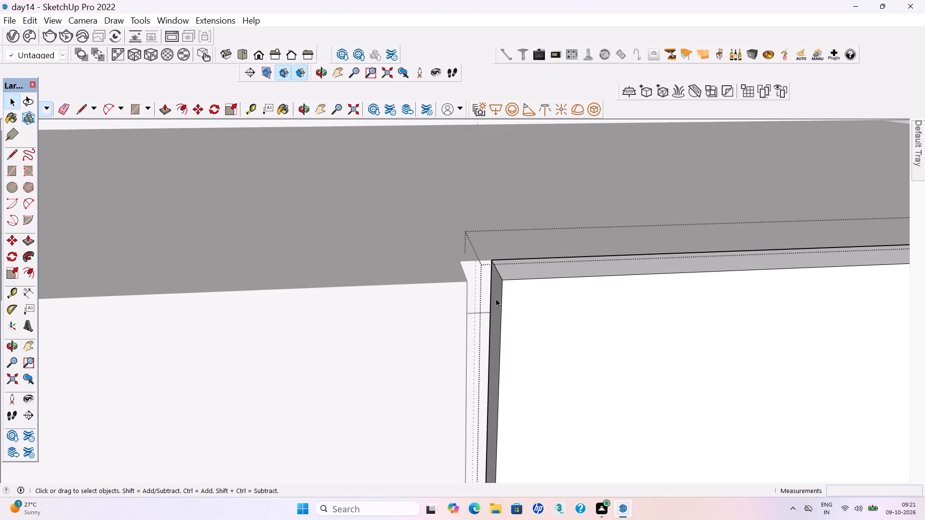
left_click(496, 299)
key("p")
left_click(494, 298)
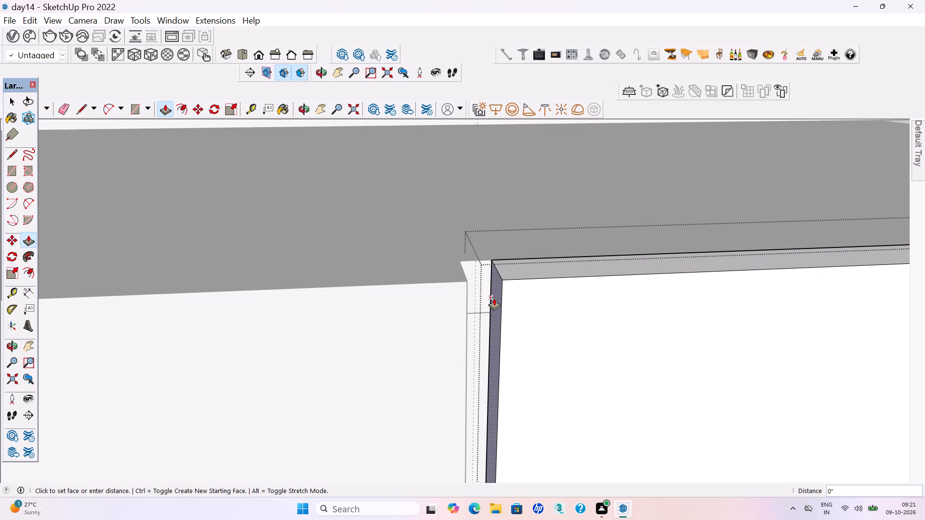
left_click(482, 293)
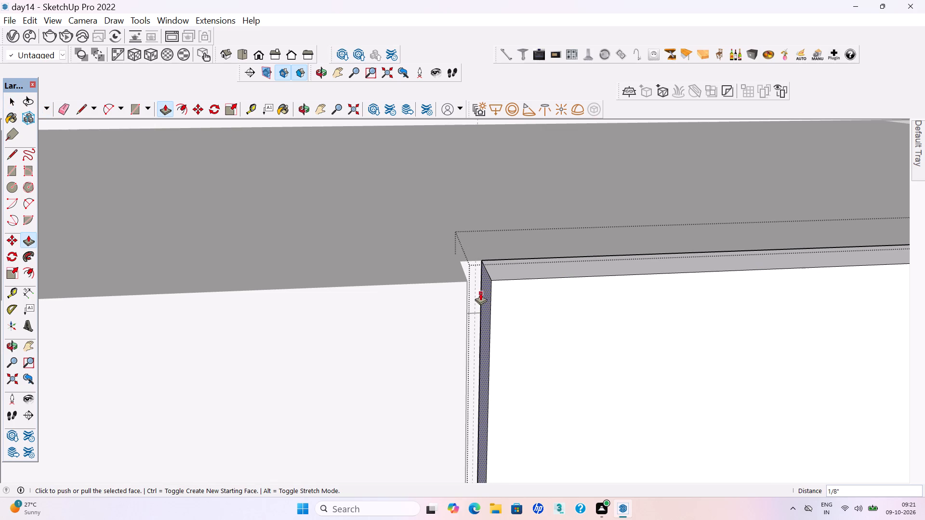
key("space")
left_click(486, 404)
left_click(473, 382)
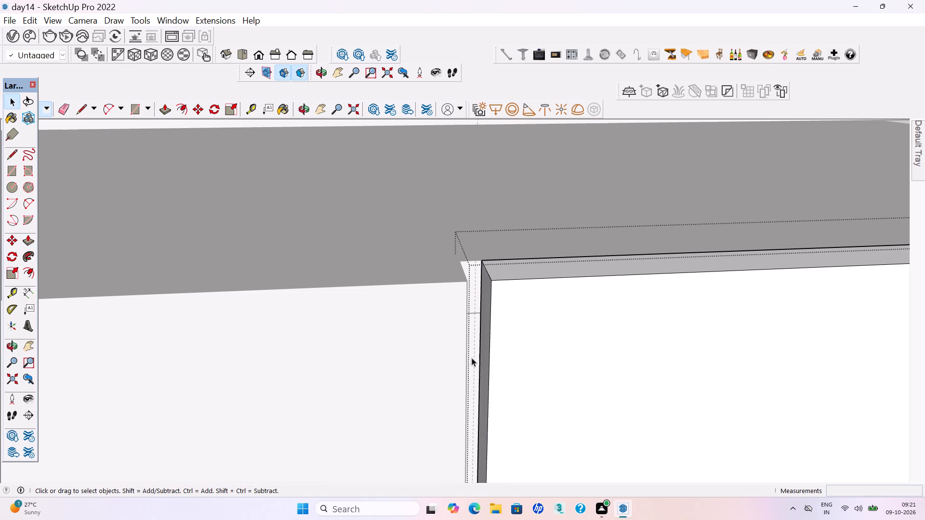
scroll(464, 356, "down", 20)
scroll(455, 275, "down", 12)
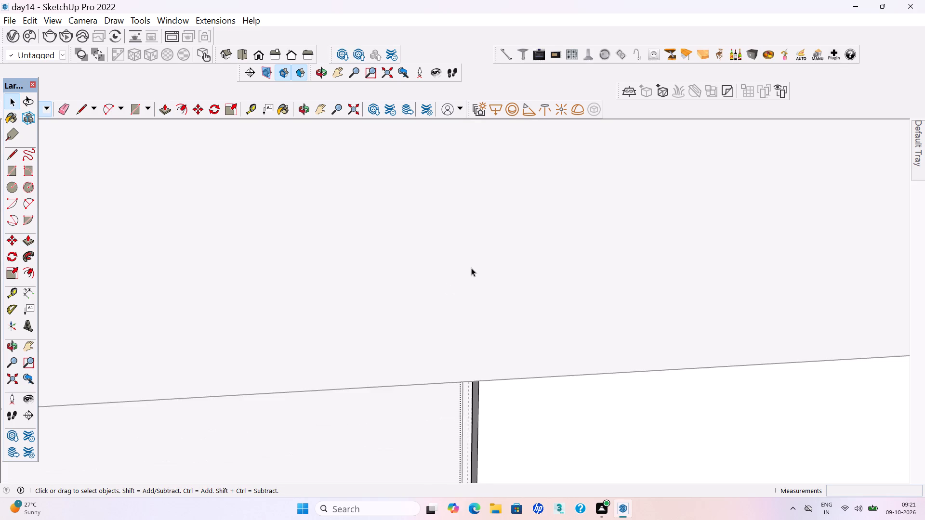
scroll(471, 268, "down", 20)
scroll(471, 268, "down", 20)
scroll(471, 268, "down", 3)
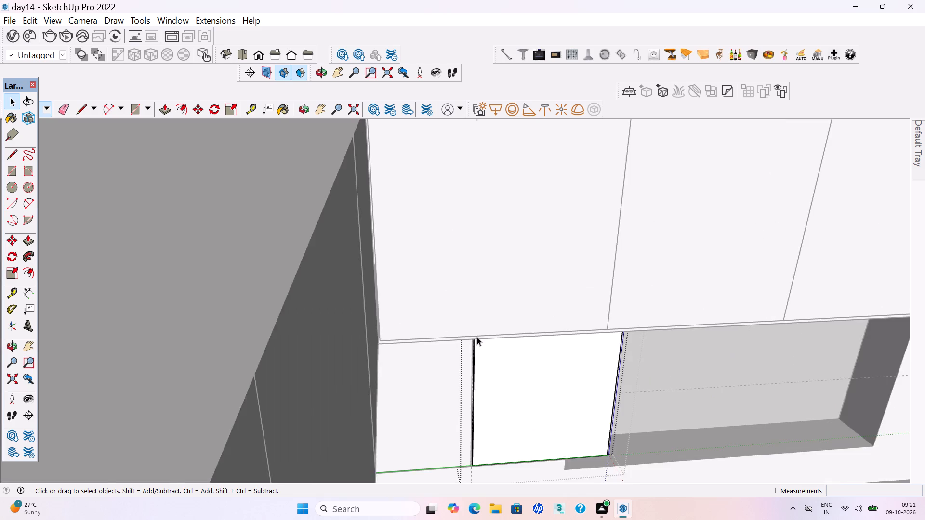
scroll(477, 337, "down", 10)
scroll(478, 332, "down", 12)
left_click(708, 345)
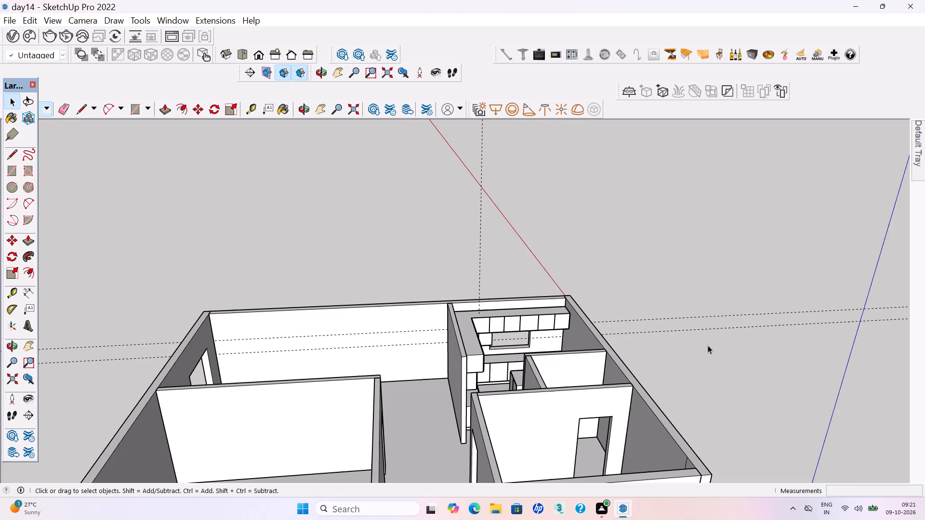
Save the model.
key("ctrl+s")
key("ctrl+s")
key("ctrl+s")
key("ctrl+s")
key("ctrl+s")
key("ctrl+s")
key("ctrl+s")
key("ctrl+s")
key("ctrl+s")
key("ctrl+s")
key("ctrl+s")
key("ctrl+s")
key("ctrl+s")
key("ctrl+s")
key("ctrl+s")
key("ctrl+s")
key("ctrl+s")
key("ctrl+s")
key("ctrl+s")
key("ctrl+s")
key("ctrl+s")
key("ctrl+s")
Delete the vertical construction guide that runs through the middle of the wall cabinet.
scroll(699, 357, "down", 3)
middle_click_drag(607, 320, 543, 417)
left_click_drag(540, 280, 509, 226)
key("Delete")
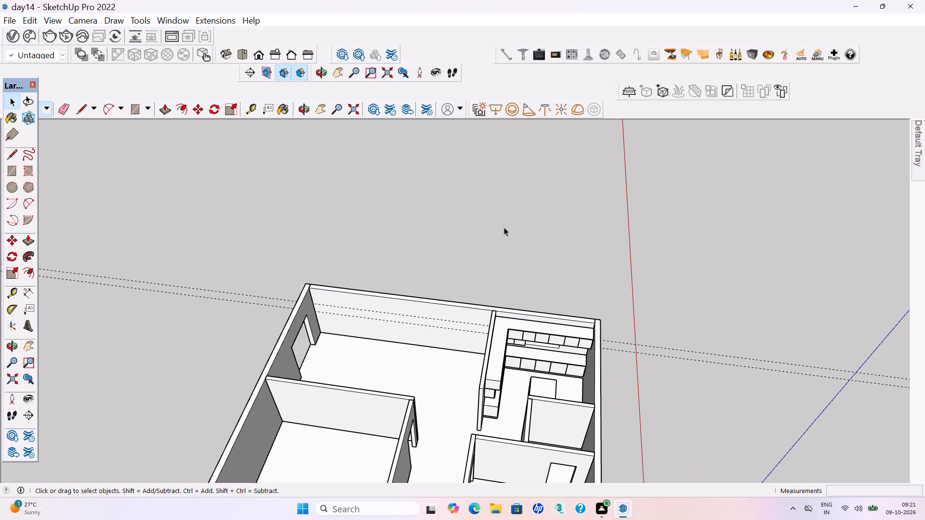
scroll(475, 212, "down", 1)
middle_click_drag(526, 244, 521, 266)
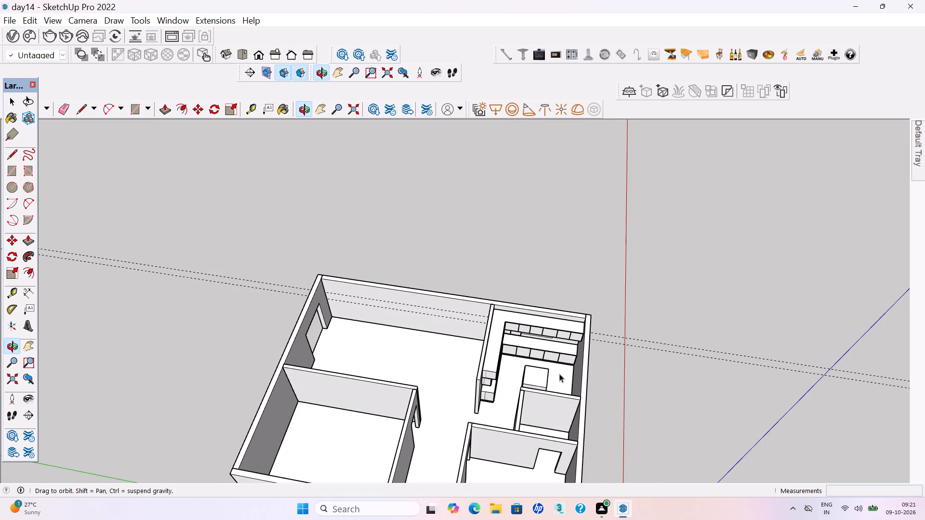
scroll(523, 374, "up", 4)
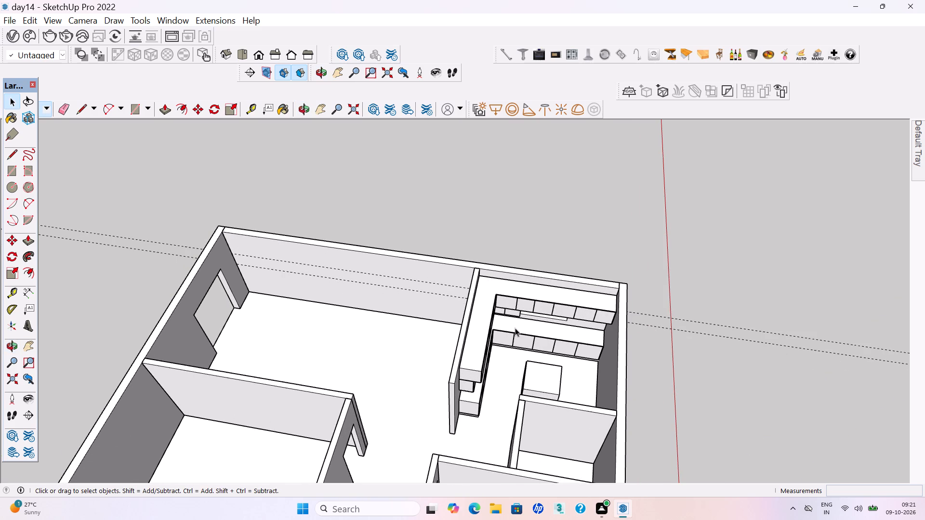
Delete the right door of the small wall cabinet beside the kitchen window.
middle_click_drag(555, 385, 545, 358)
scroll(582, 332, "up", 5)
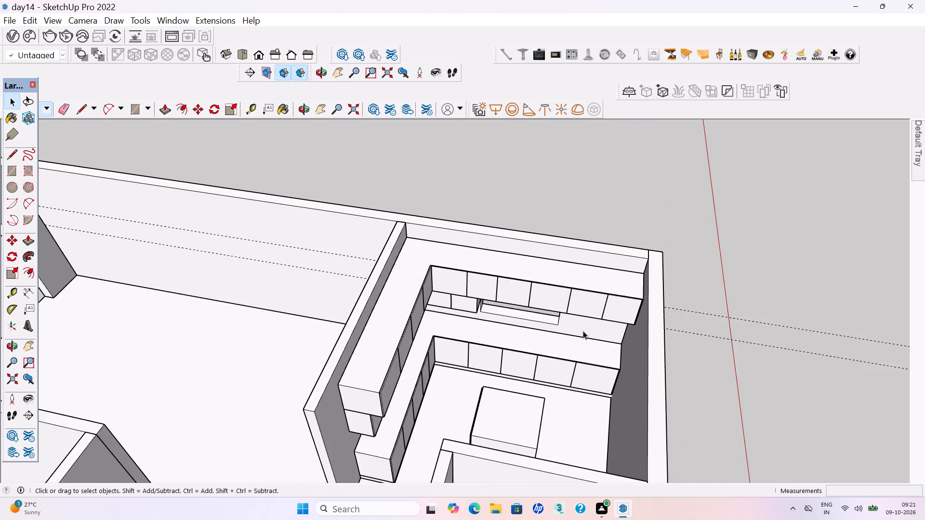
scroll(583, 331, "up", 1)
middle_click_drag(584, 352, 611, 337)
middle_click(611, 337)
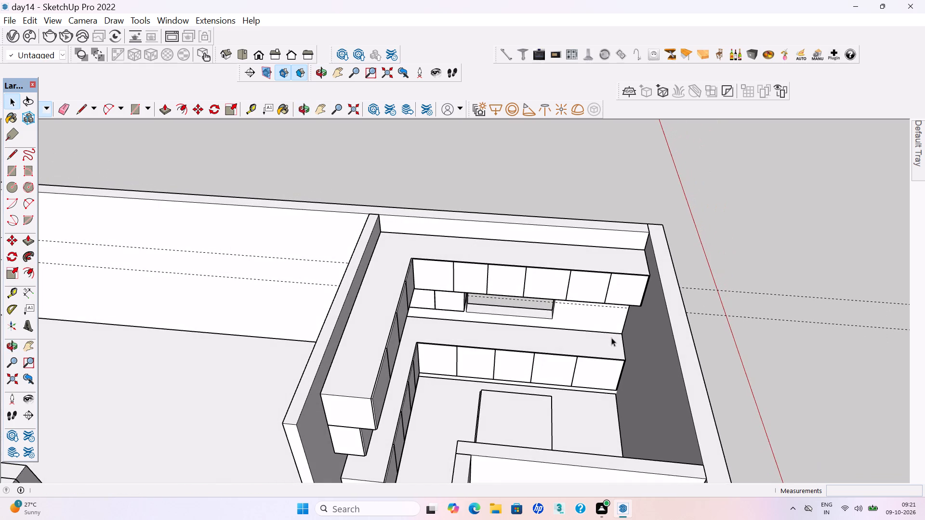
key("h")
left_click_drag(466, 330, 481, 348)
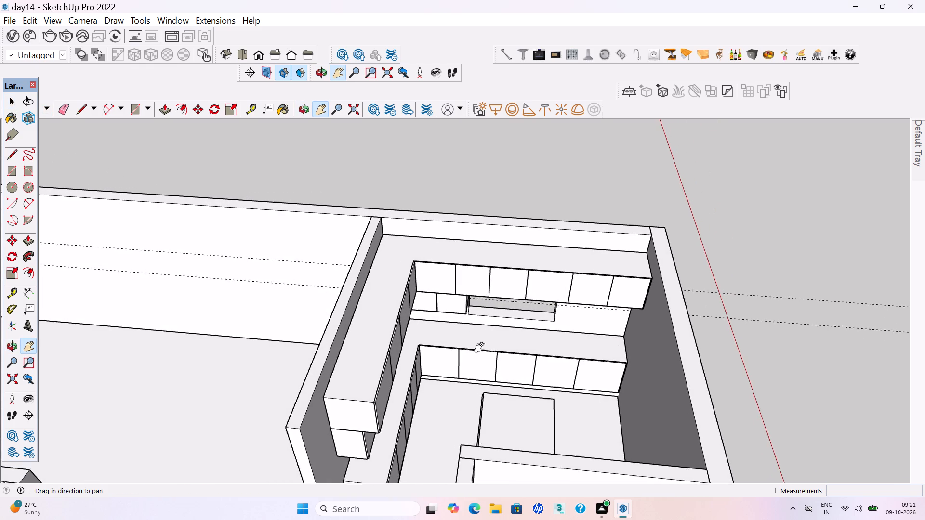
left_click_drag(481, 348, 485, 353)
middle_click_drag(520, 371, 509, 348)
scroll(509, 348, "up", 1)
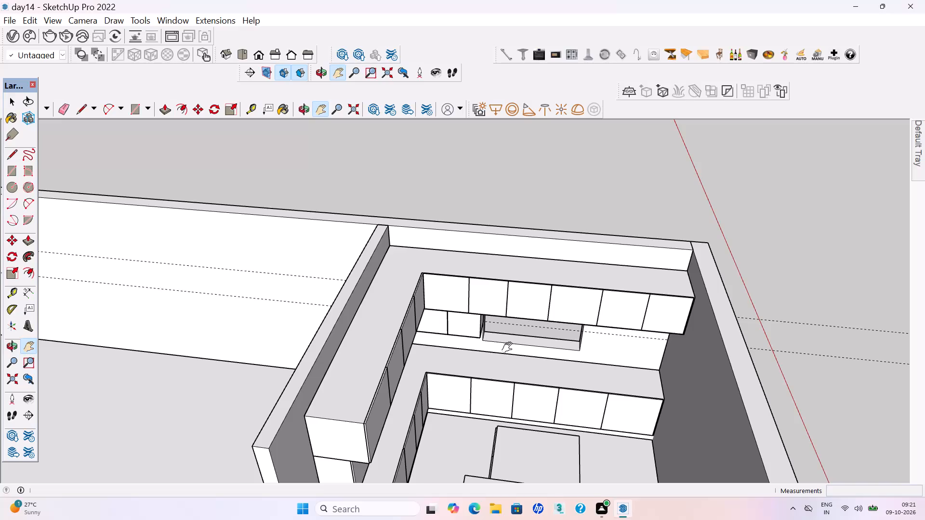
scroll(509, 348, "up", 2)
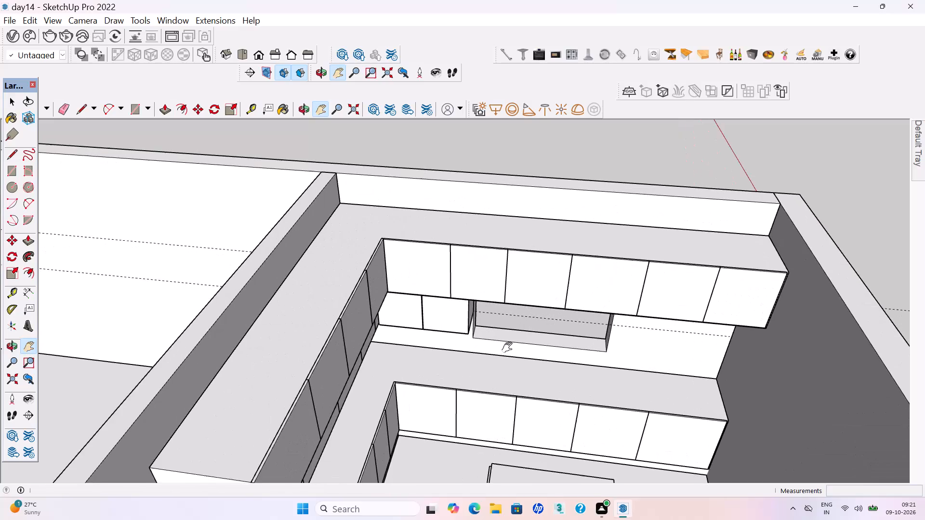
scroll(509, 348, "up", 1)
middle_click_drag(511, 340, 534, 286)
scroll(464, 318, "up", 1)
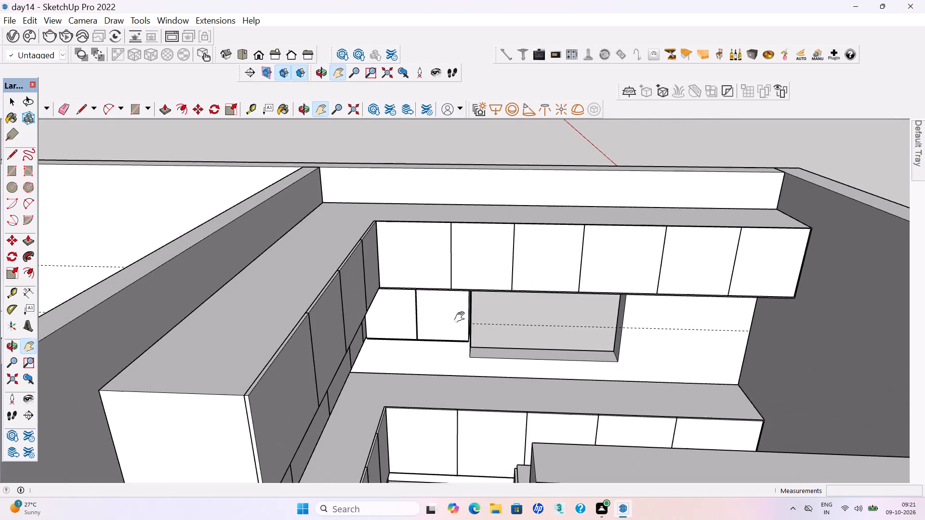
scroll(462, 317, "up", 3)
middle_click_drag(452, 327, 447, 289)
scroll(436, 325, "up", 4)
key("space")
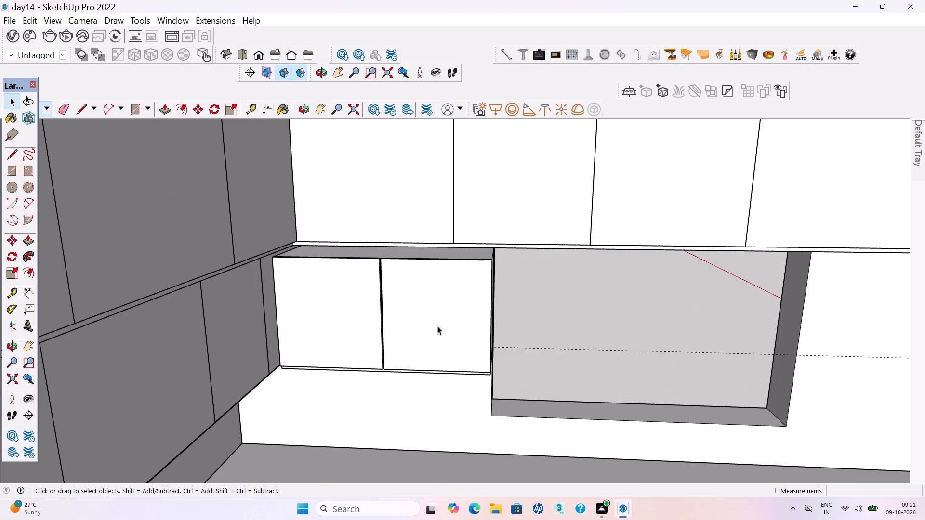
left_click(437, 326)
key("Delete")
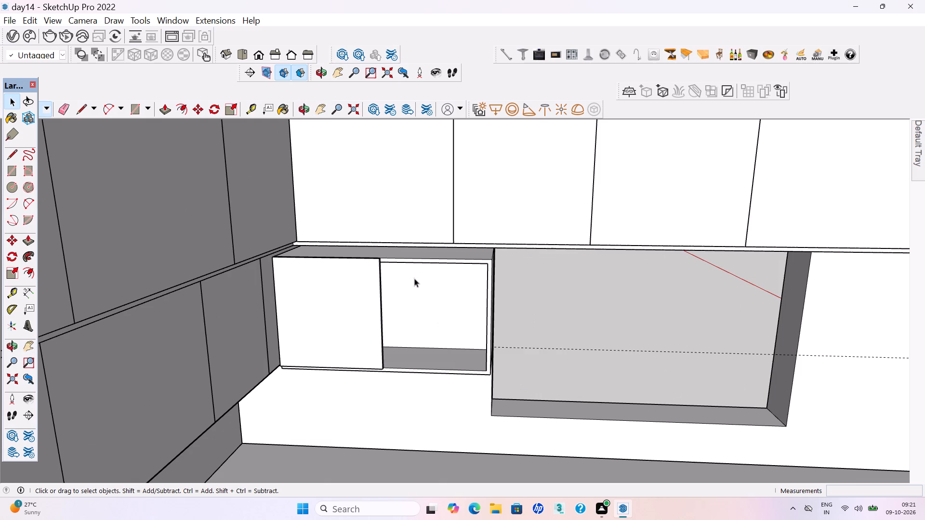
Open the left door's group and offset its front face outline 2" inward.
left_click(349, 299)
left_click(349, 299)
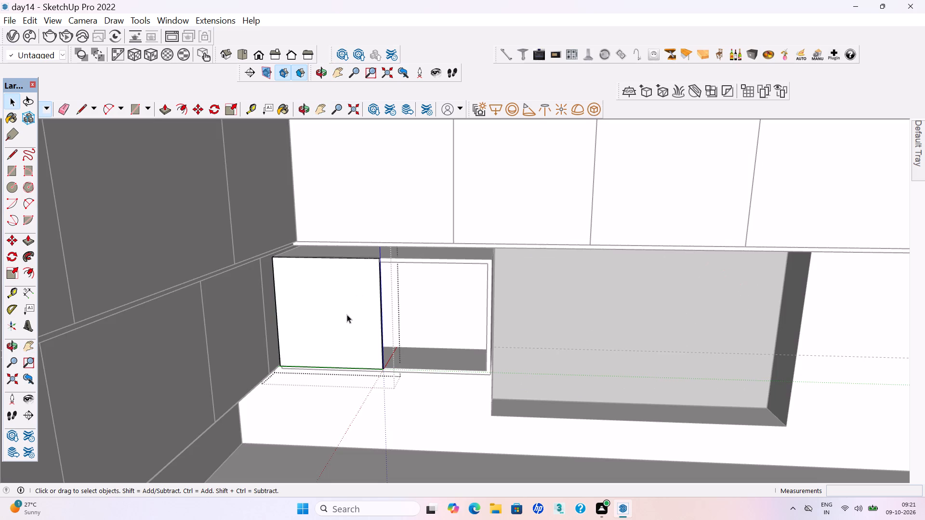
left_click(347, 314)
key("f")
left_click(333, 309)
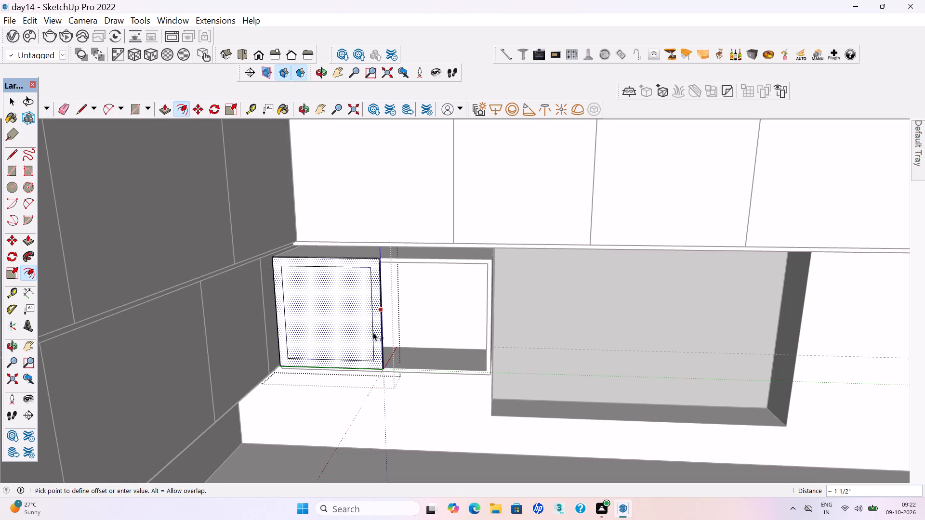
type("2\"")
key("Return")
key("space")
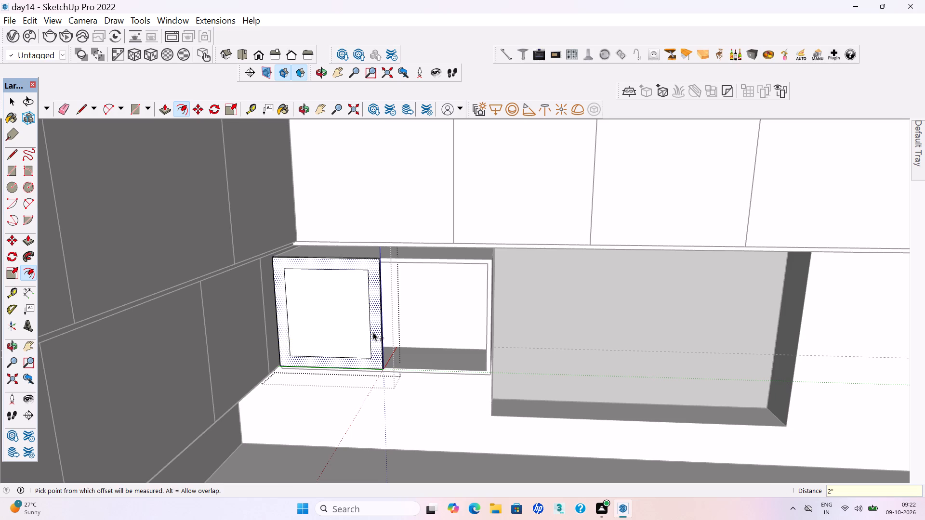
Push the inner panel through the left door's full thickness to leave an open frame, then leave its group.
left_click(344, 310)
key("p")
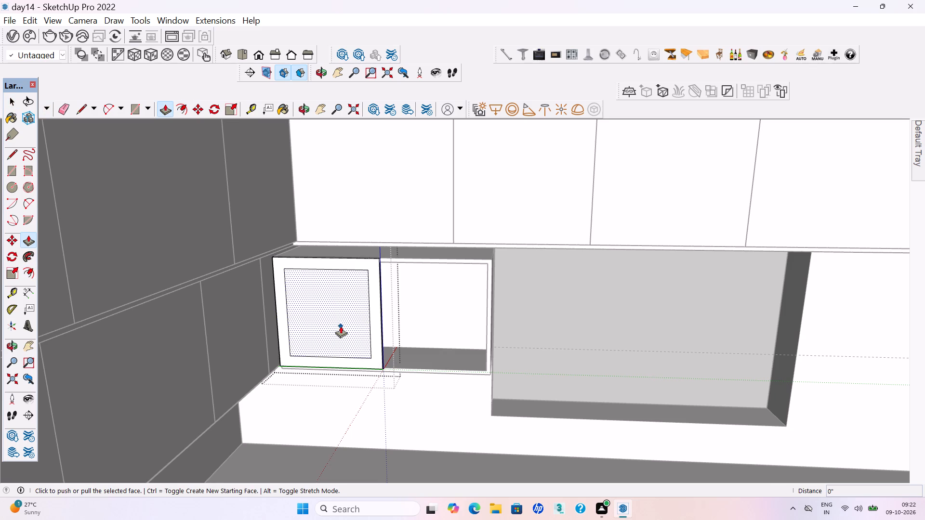
left_click(341, 326)
left_click(345, 295)
key("space")
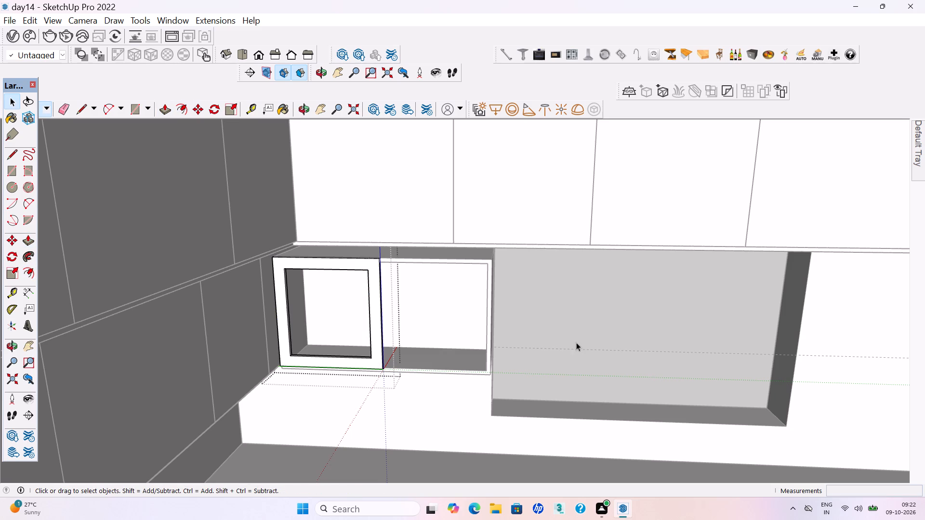
left_click(576, 342)
Save the model.
key("ctrl+s")
key("ctrl+s")
key("ctrl+s")
key("ctrl+s")
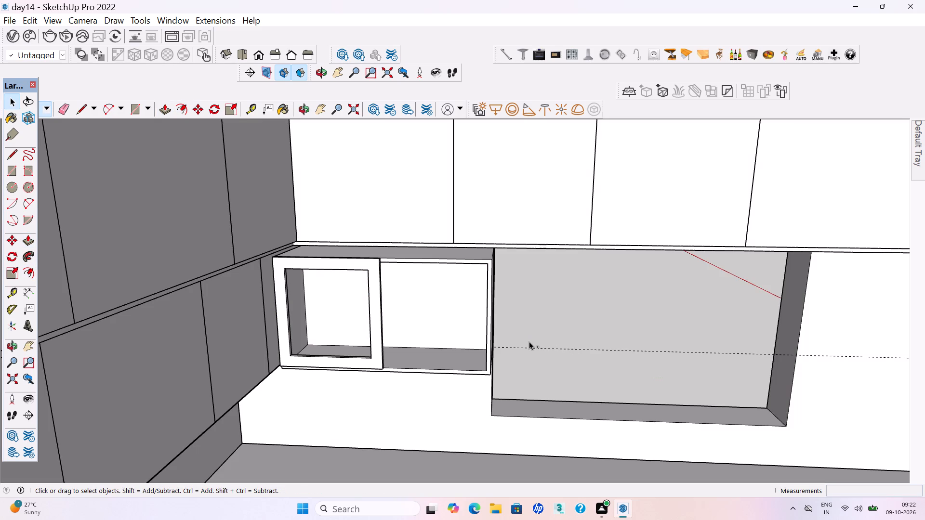
Copy the framed left door across to the open right half of the cabinet, snapping its back top corner to the cabinet's top front corner.
left_click(365, 262)
key("m")
scroll(377, 252, "up", 5)
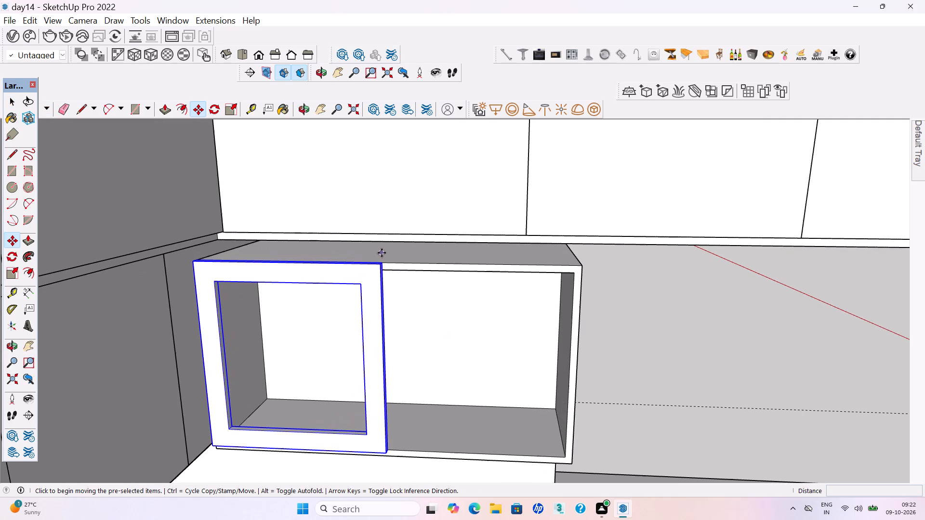
scroll(370, 262, "up", 6)
middle_click_drag(392, 270, 303, 286)
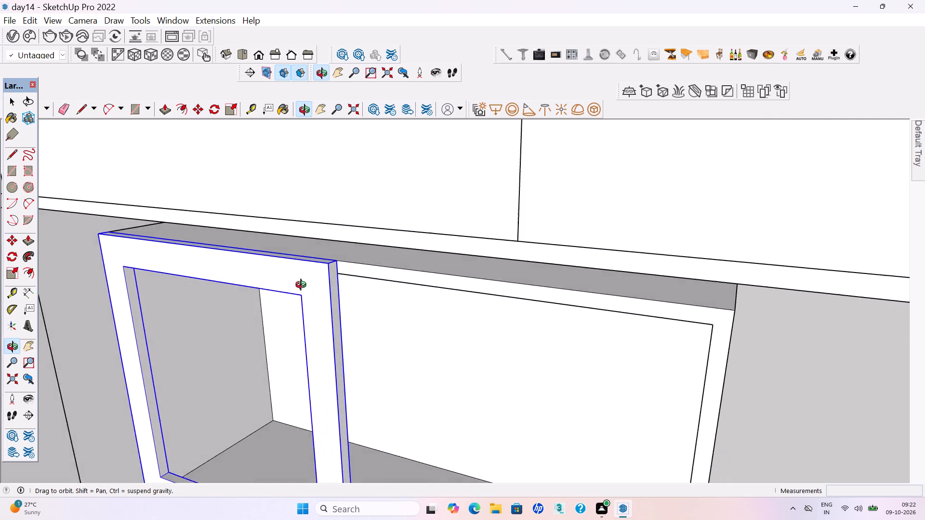
middle_click_drag(303, 286, 274, 294)
scroll(326, 289, "up", 4)
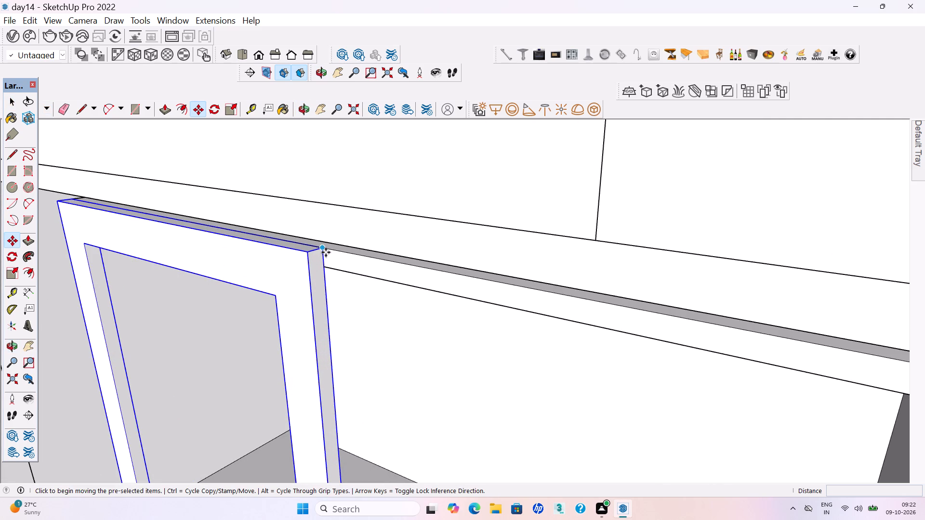
left_click(322, 247)
scroll(303, 276, "down", 3)
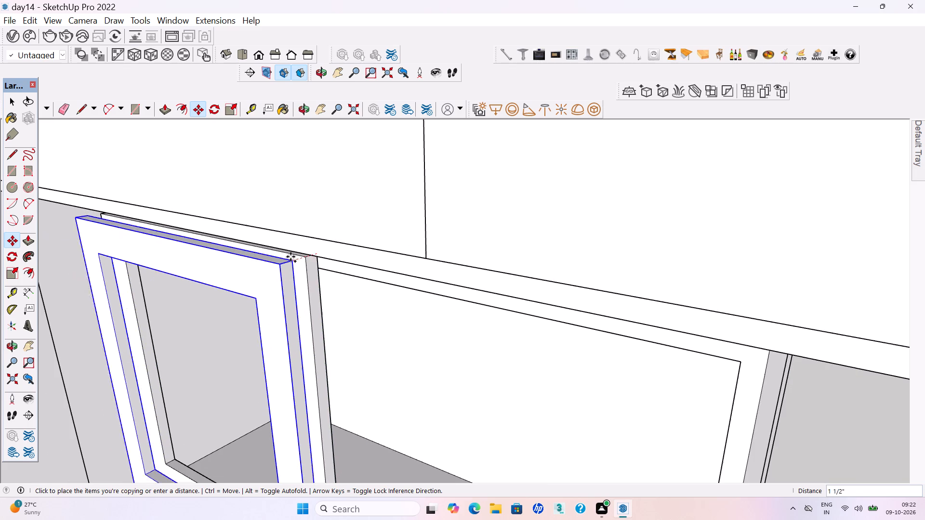
middle_click_drag(748, 417, 731, 346)
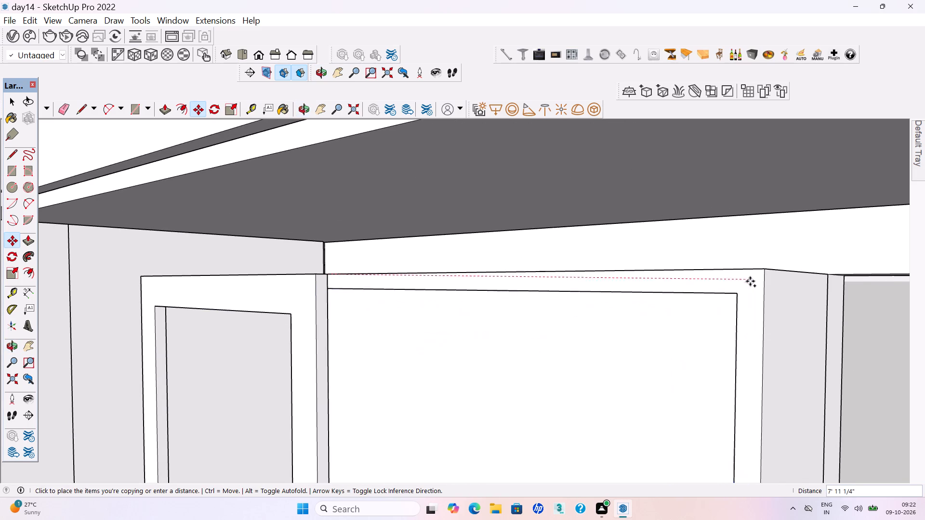
left_click(762, 270)
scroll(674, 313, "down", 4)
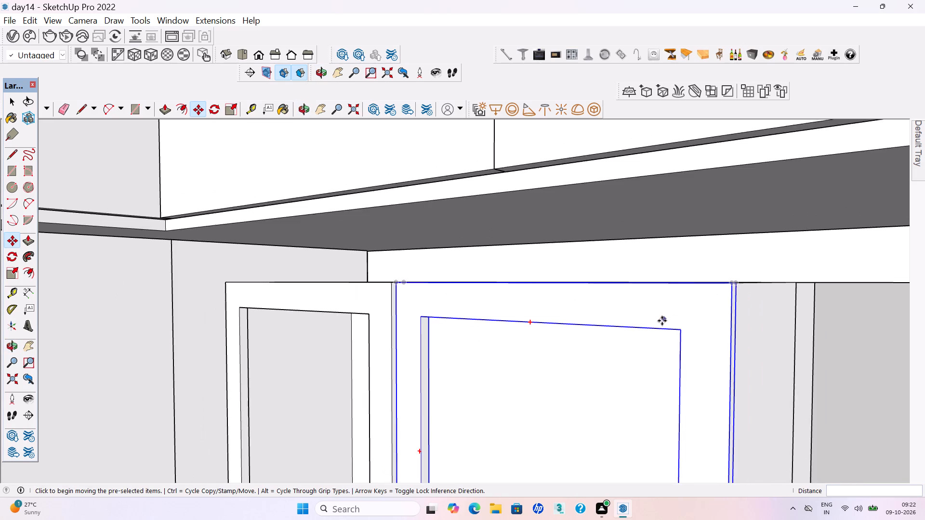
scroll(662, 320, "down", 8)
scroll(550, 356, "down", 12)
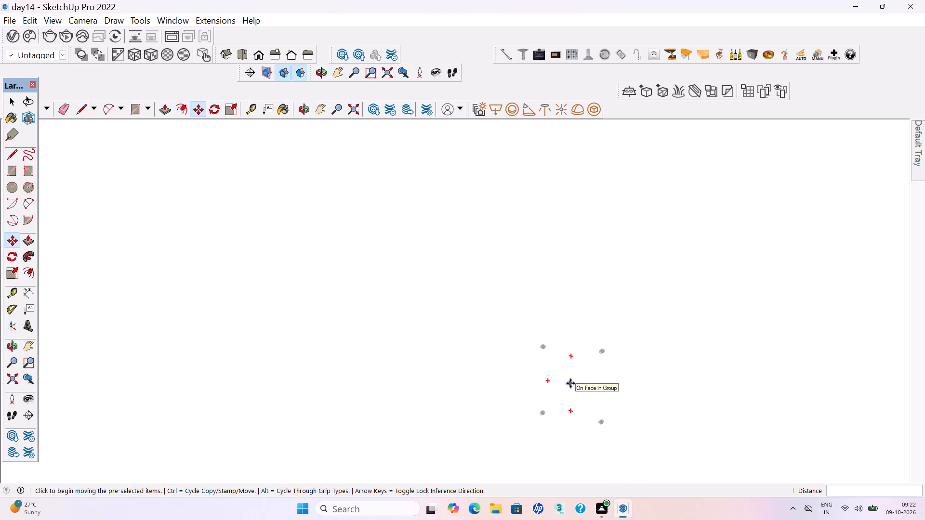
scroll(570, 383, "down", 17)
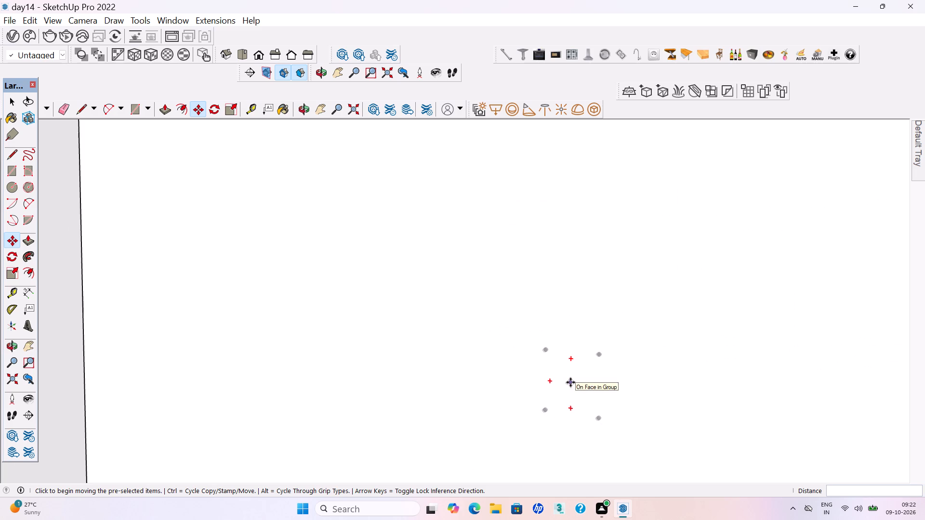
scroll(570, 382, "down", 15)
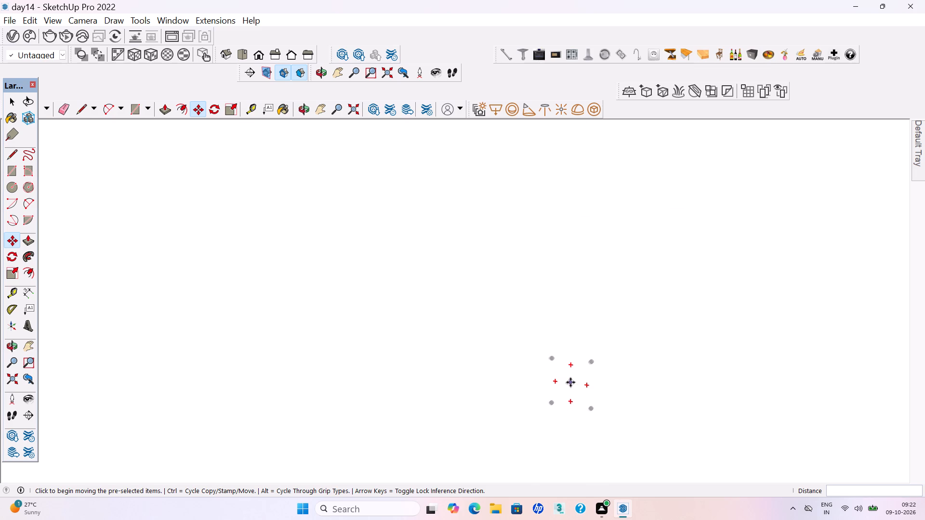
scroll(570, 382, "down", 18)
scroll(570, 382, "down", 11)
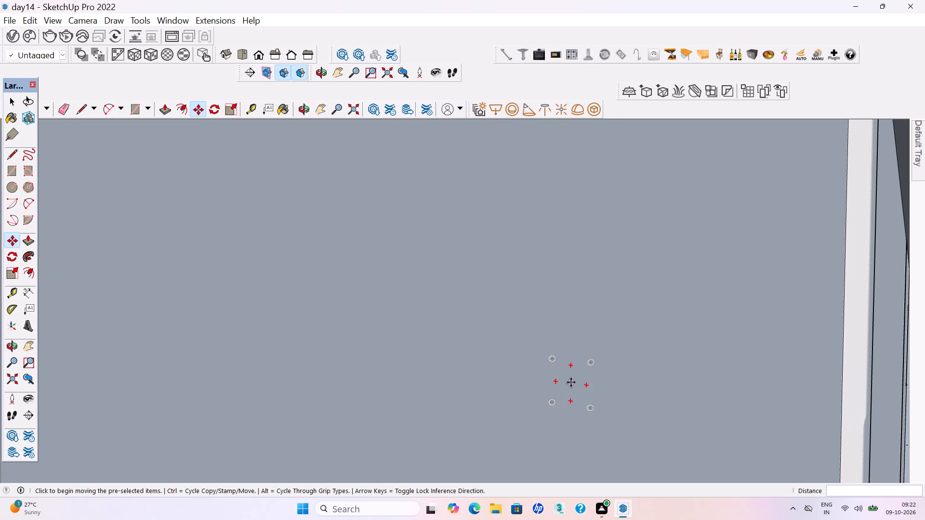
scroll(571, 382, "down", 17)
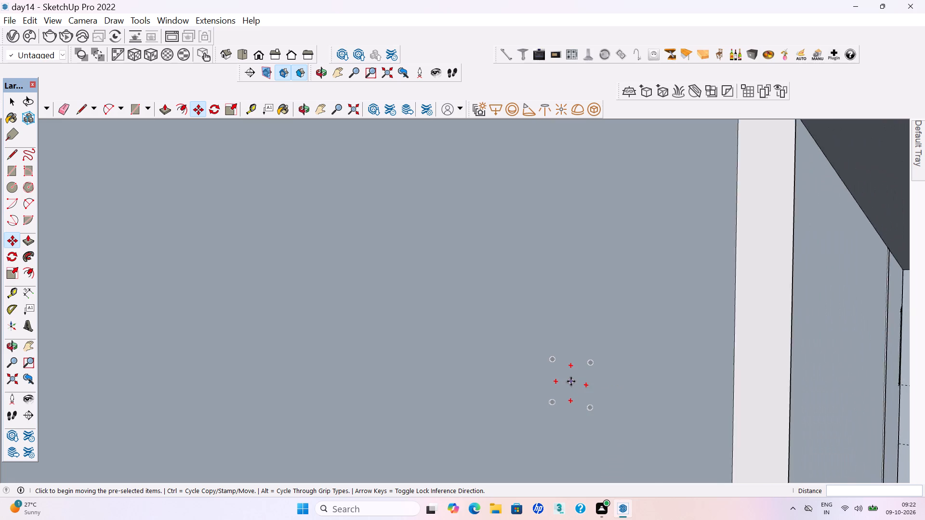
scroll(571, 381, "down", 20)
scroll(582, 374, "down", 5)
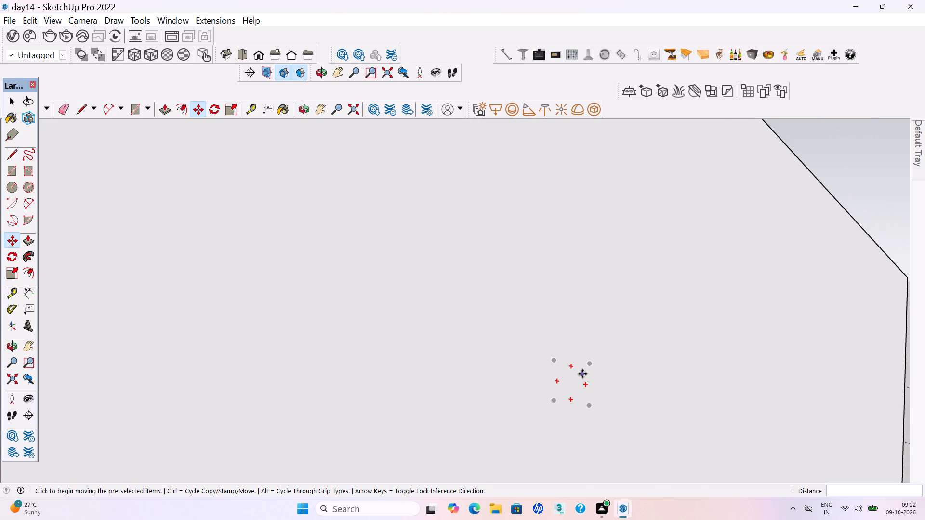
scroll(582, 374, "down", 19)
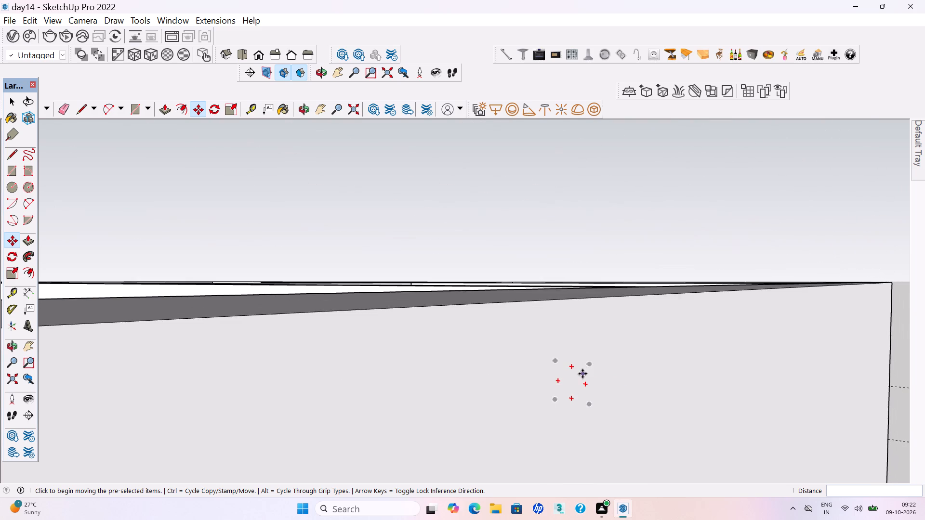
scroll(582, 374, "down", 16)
Clear the selection of the copied framed door and save the model.
key("space")
left_click(899, 460)
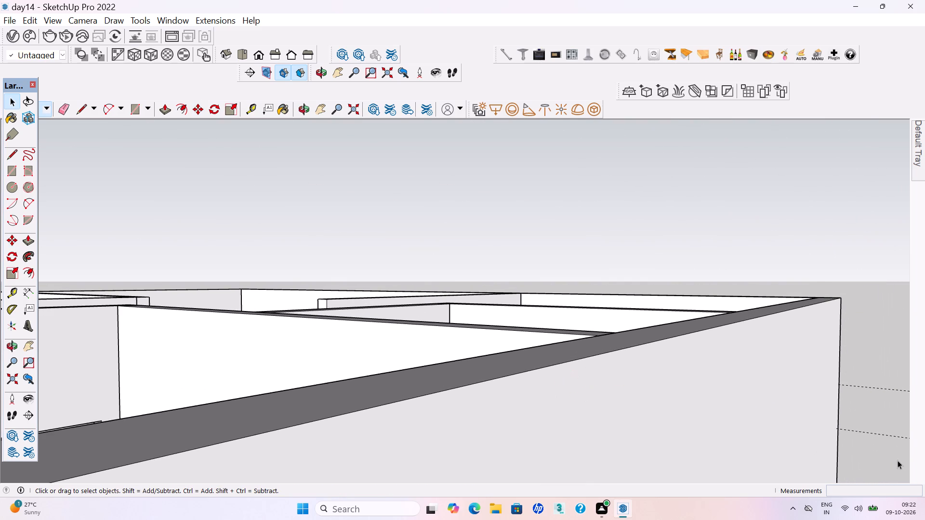
key("ctrl+s")
key("ctrl+s")
key("ctrl+s")
Draw a rectangle about 1' 8 3/4" by 4' 3/4" on the wall between the window and the side wall, following the guides.
scroll(647, 355, "down", 4)
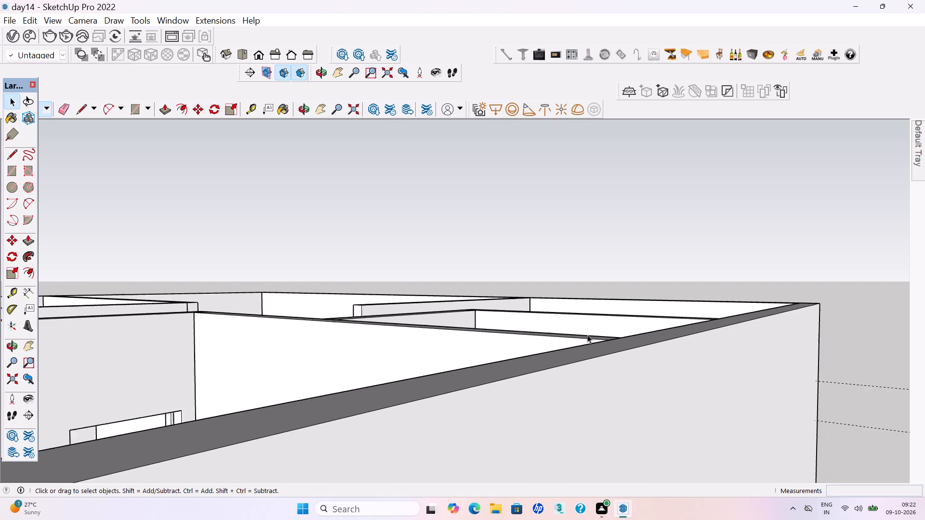
scroll(587, 335, "down", 3)
scroll(530, 309, "down", 5)
middle_click_drag(546, 336, 679, 519)
left_click(716, 424)
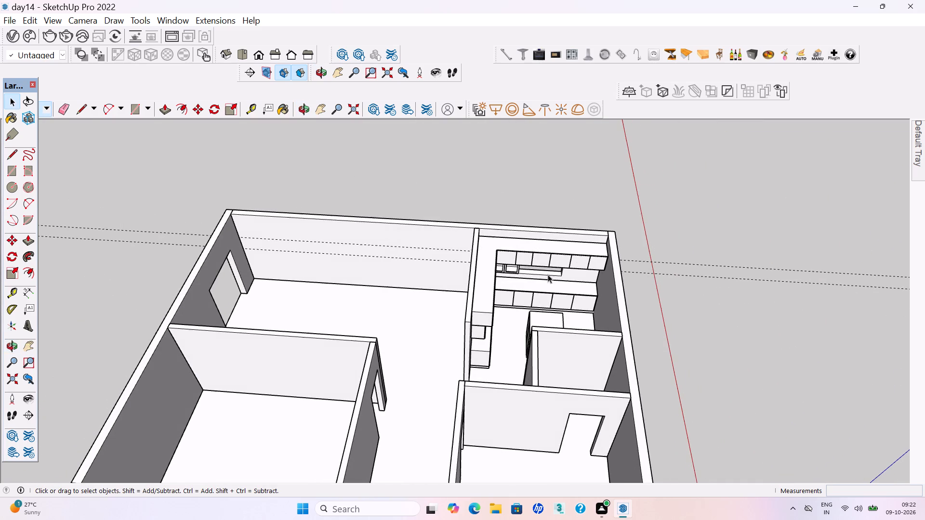
scroll(605, 196, "up", 5)
scroll(602, 247, "up", 5)
middle_click_drag(610, 322, 620, 297)
scroll(584, 330, "up", 7)
middle_click_drag(558, 321, 572, 249)
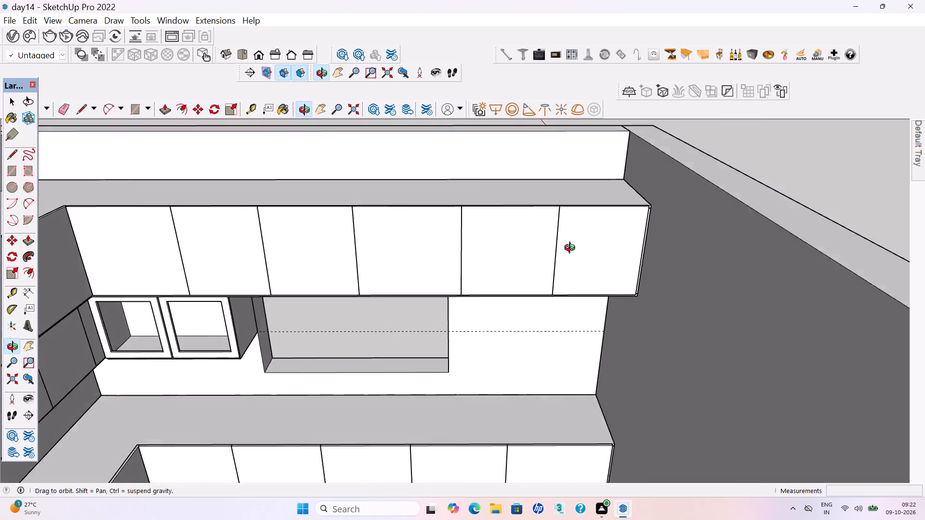
middle_click_drag(572, 249, 585, 250)
scroll(572, 307, "up", 4)
middle_click_drag(567, 335, 561, 289)
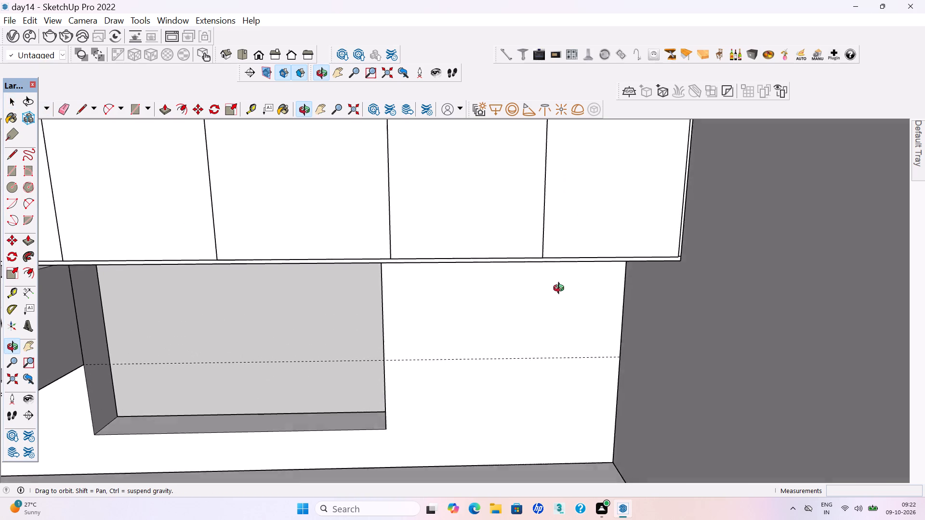
middle_click_drag(561, 289, 543, 243)
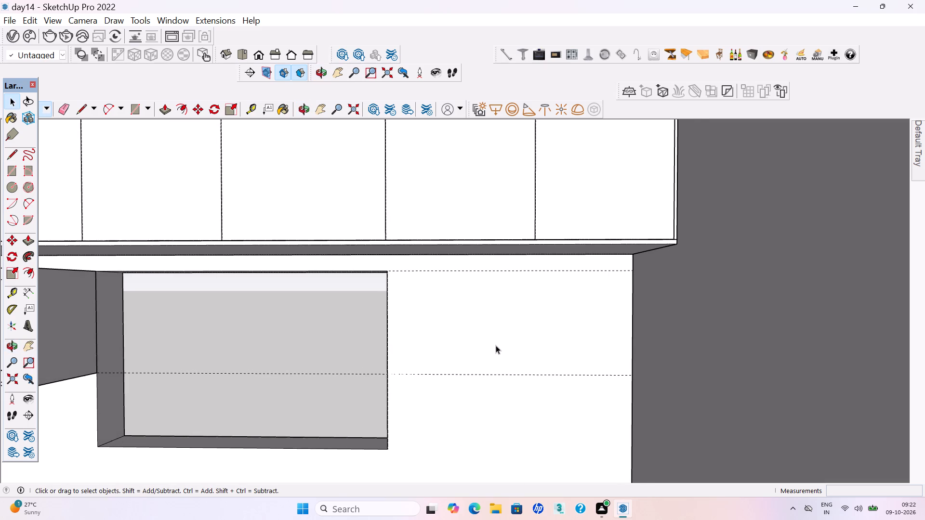
scroll(496, 345, "up", 1)
middle_click_drag(498, 353, 482, 364)
key("r")
left_click(380, 376)
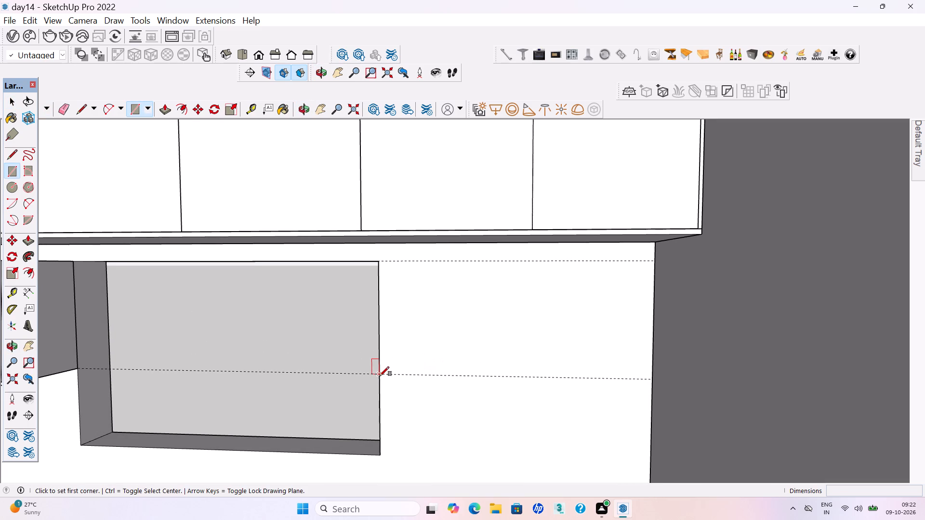
left_click(653, 260)
key("space")
Group the new rectangle's face with its edges.
double_click(453, 320)
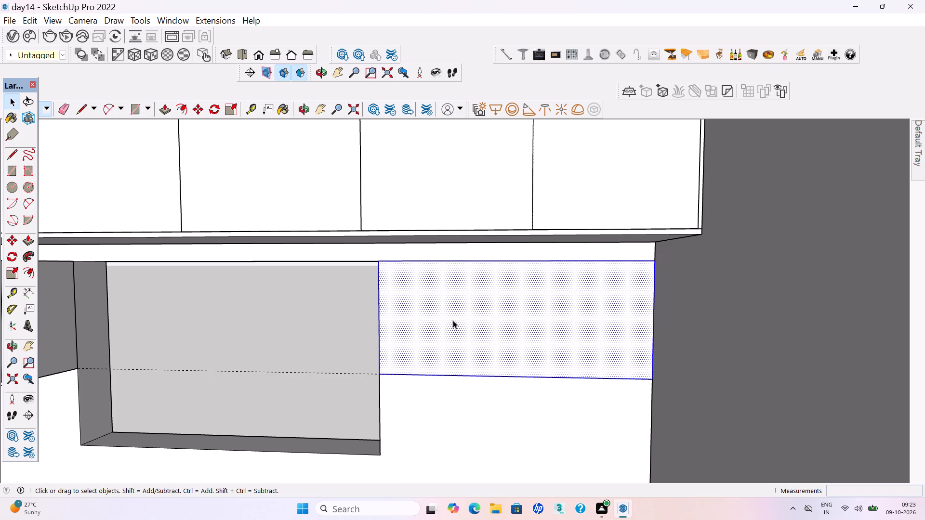
right_click(453, 320)
left_click(493, 173)
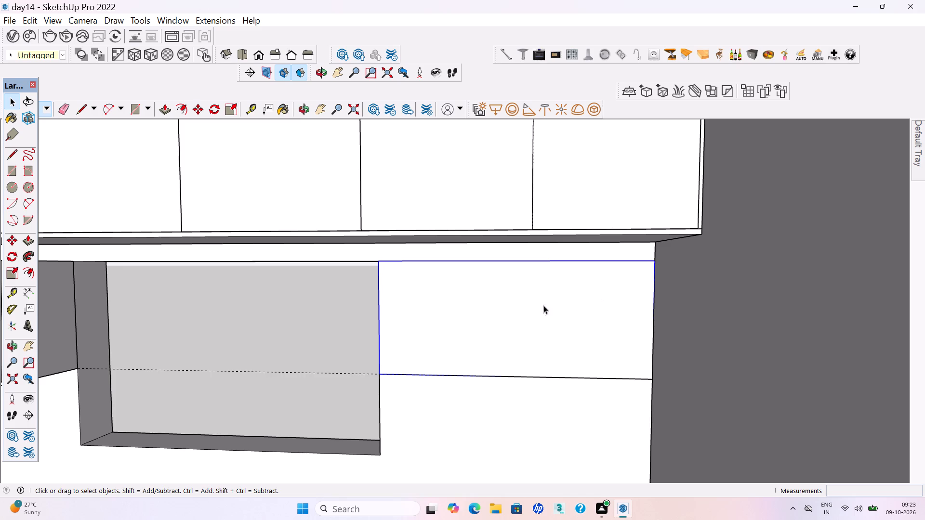
Open the rectangle's group and pull its face out 1'4" to form the cabinet body.
double_click(458, 305)
left_click(451, 318)
key("p")
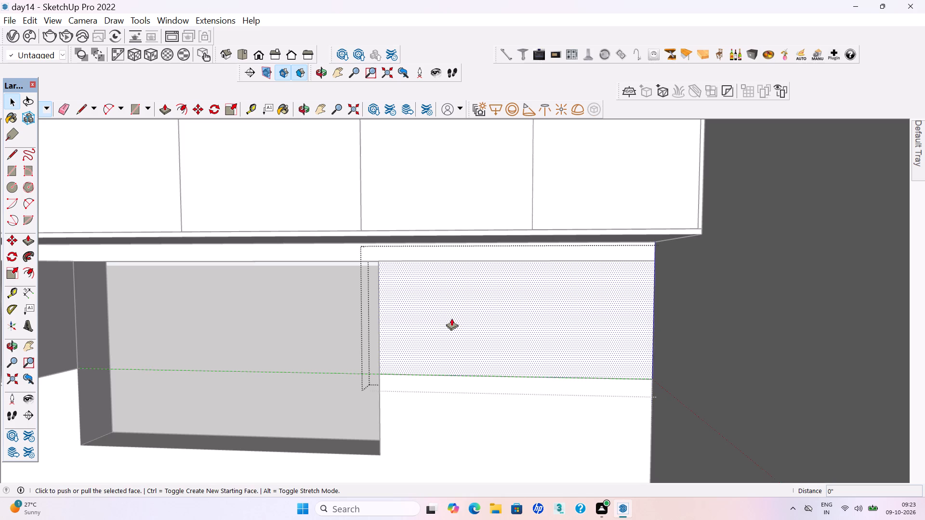
left_click(449, 318)
type("1'4\"")
key("Return")
key("space")
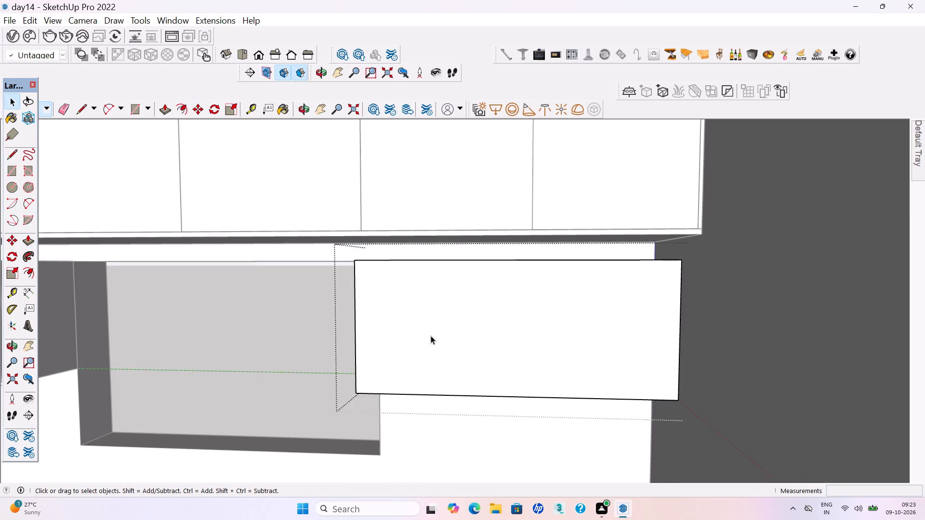
Offset the cabinet body's front face inward by 18 mm.
left_click(431, 336)
key("f")
left_click(429, 336)
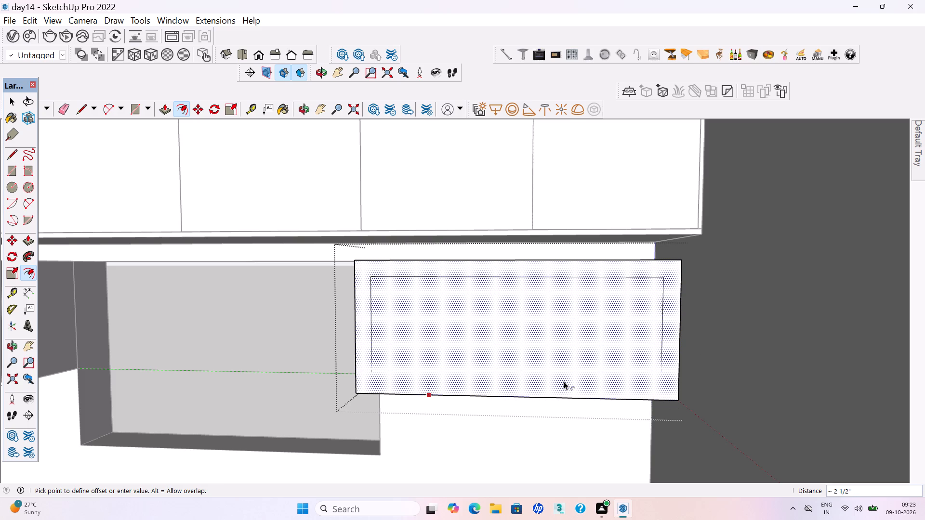
type("18mm")
key("Return")
key("space")
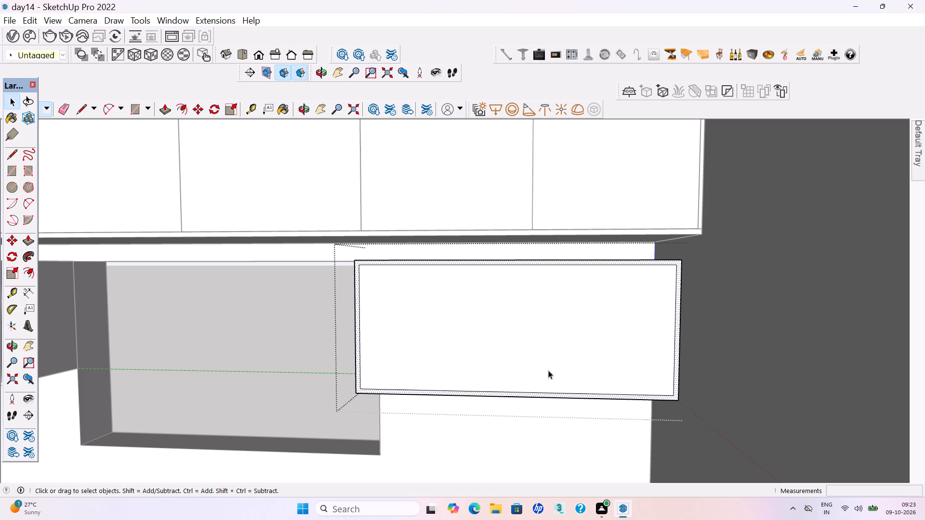
Push the inner front face back about 1' 1/4" to hollow the cabinet, then leave its group.
left_click(552, 369)
key("p")
key("Return")
left_click(544, 370)
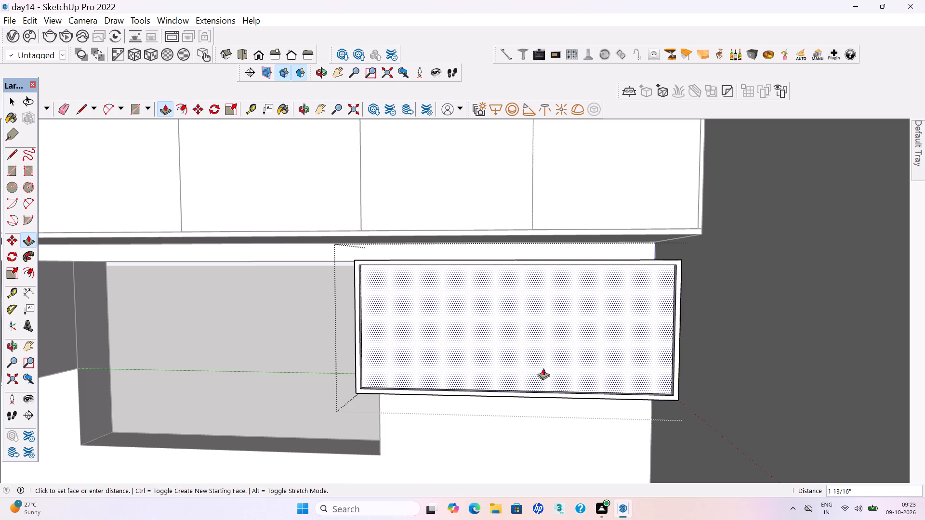
left_click(538, 358)
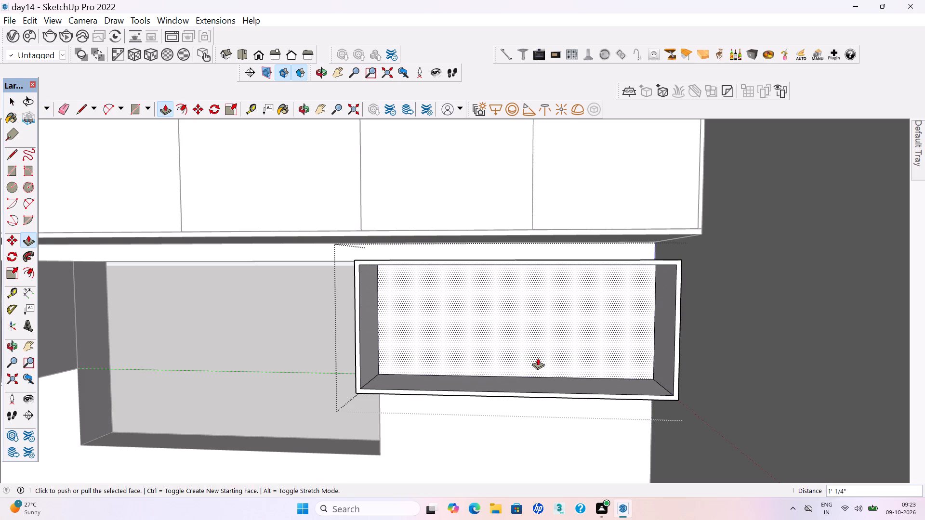
key("space")
scroll(563, 386, "down", 2)
left_click(328, 351)
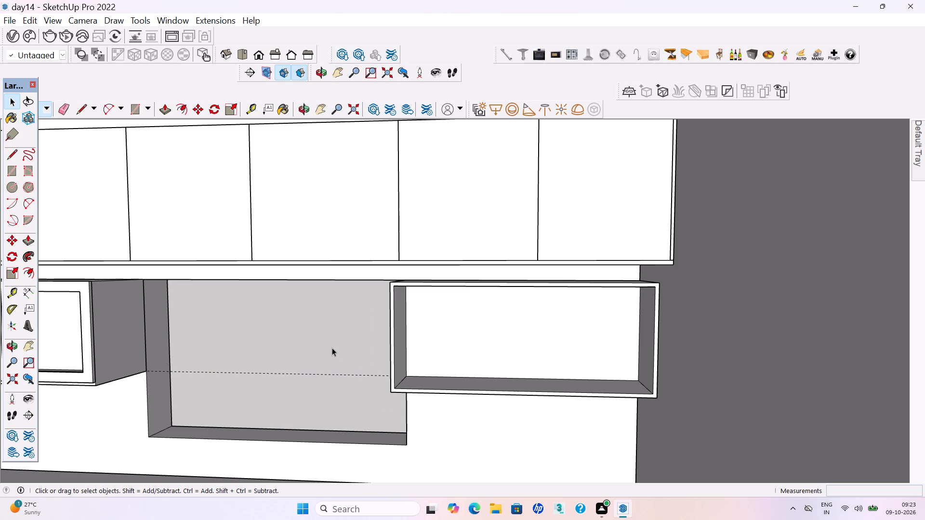
Save the model.
key("ctrl+s")
key("ctrl+s")
key("ctrl+s")
scroll(351, 320, "down", 1)
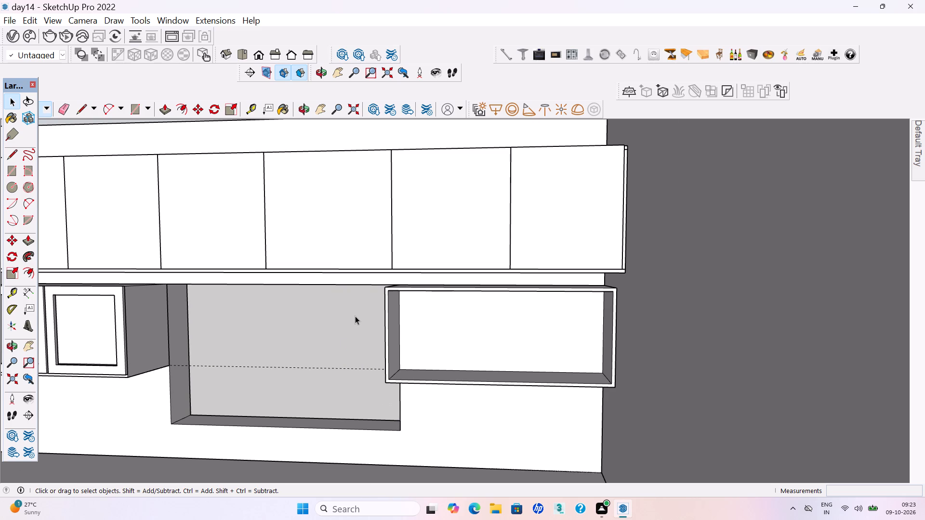
left_click(353, 336)
Place a vertical guide at the midpoint of the new cabinet's front opening.
key("t")
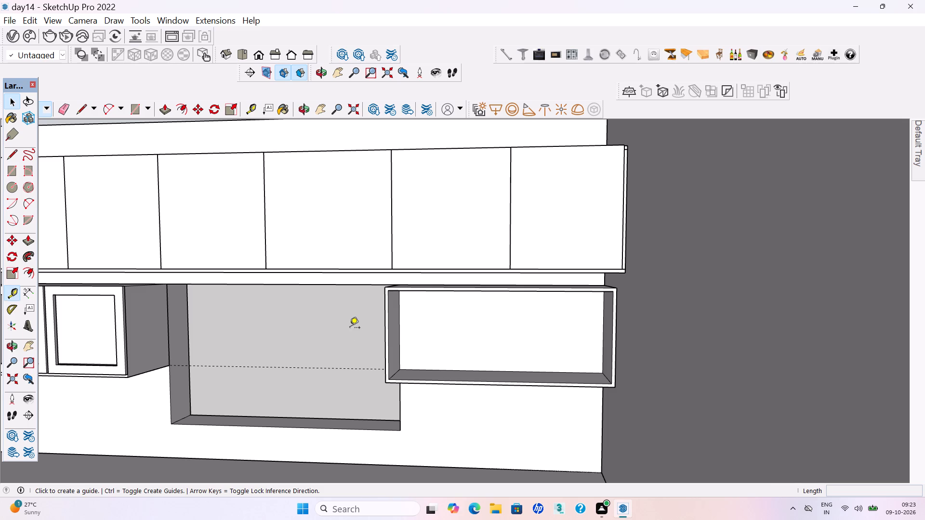
left_click(389, 330)
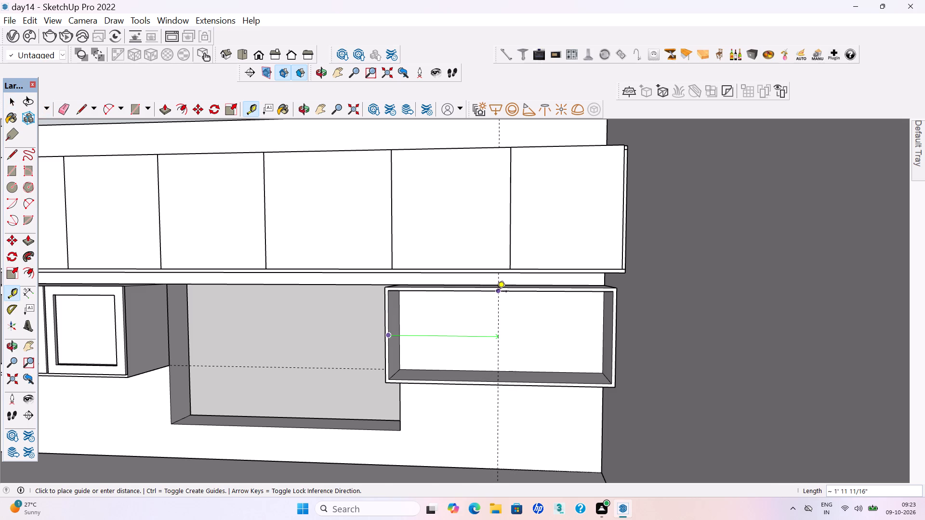
left_click(497, 292)
Draw a door rectangle over the left half of the cabinet front, up to the centre guide, and pull it out 18 mm.
key("r")
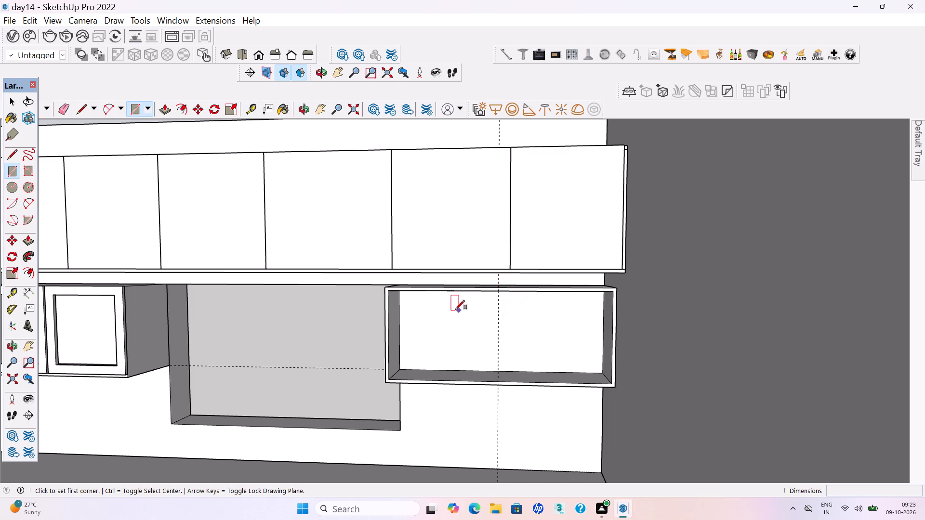
scroll(389, 300, "up", 2)
left_click(383, 286)
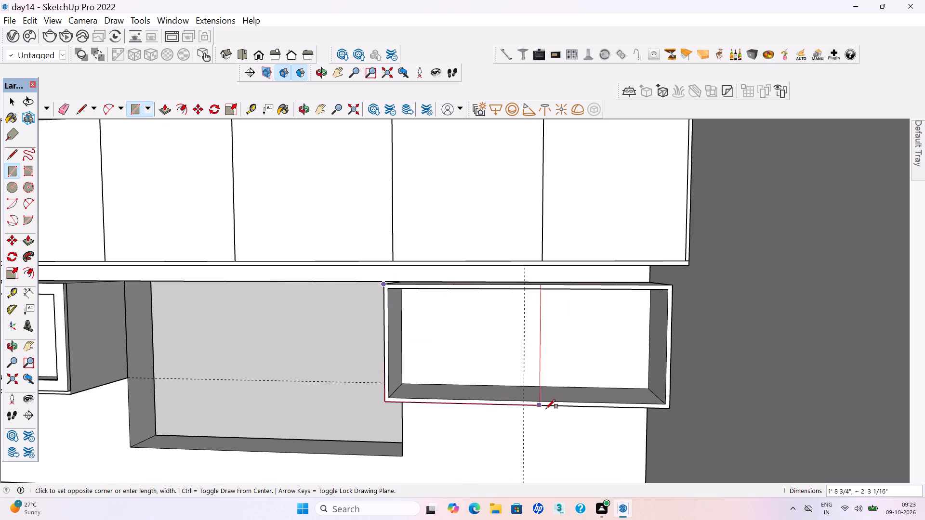
left_click(524, 402)
key("p")
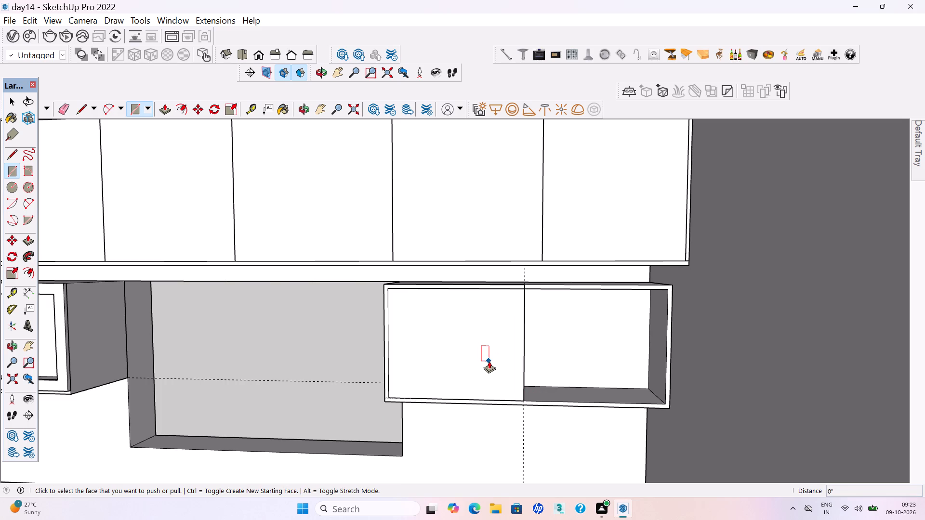
key("Return")
left_click(409, 309)
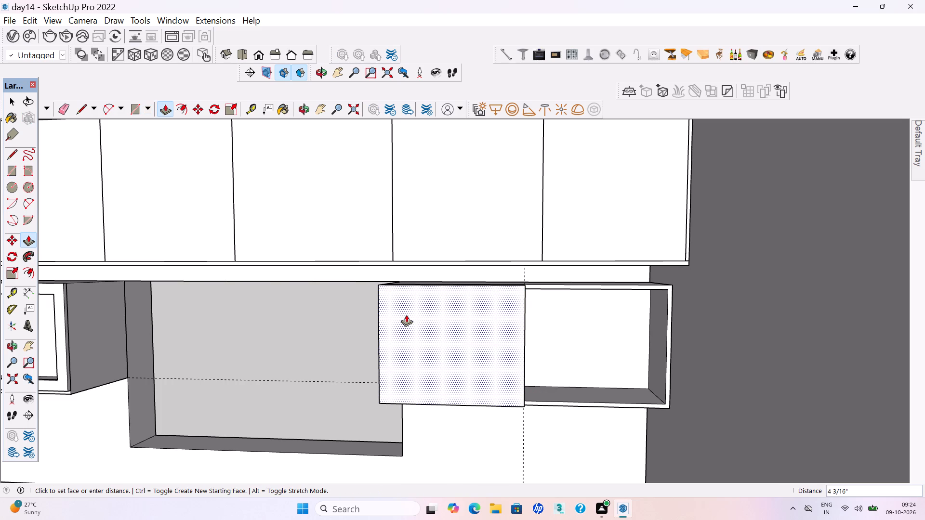
type("18mm")
key("Return")
key("space")
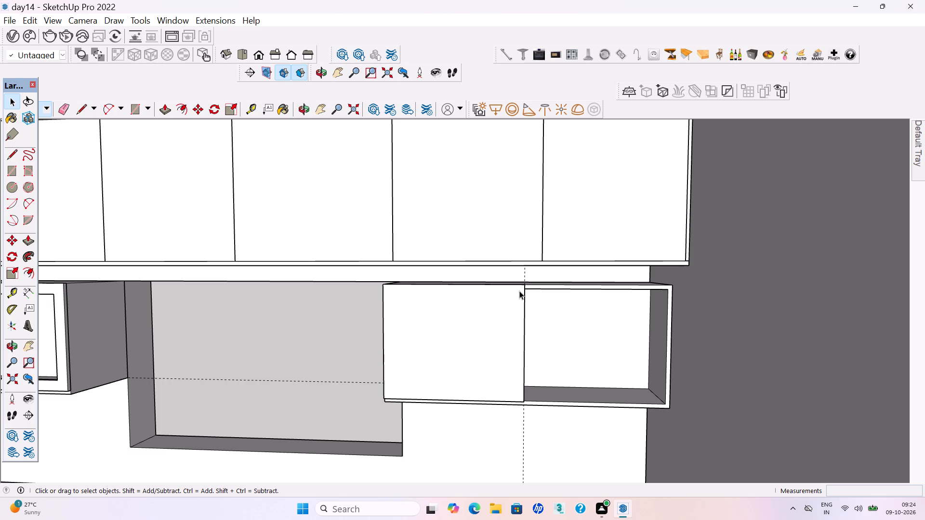
Group the left door panel and clear the selection.
scroll(559, 299, "up", 1)
middle_click_drag(528, 300, 493, 301)
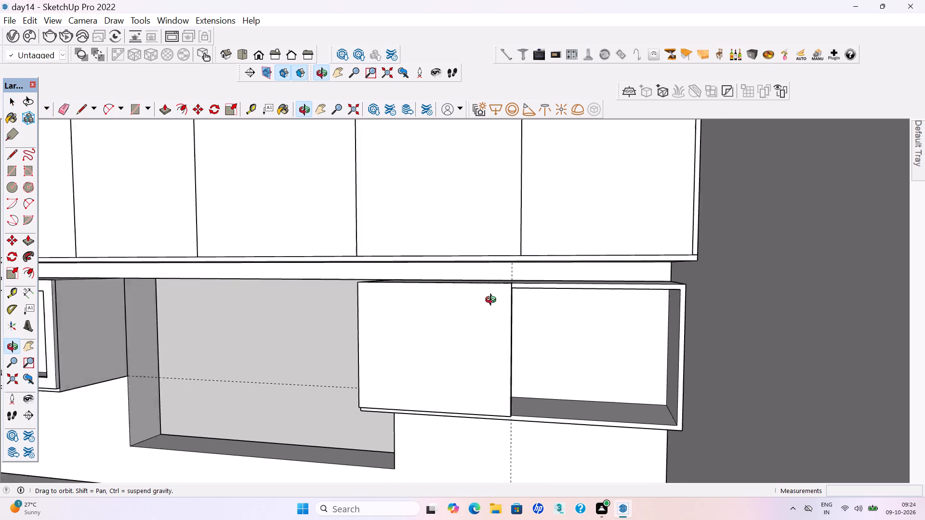
middle_click_drag(493, 301, 474, 306)
scroll(485, 304, "up", 2)
triple_click(489, 303)
right_click(491, 303)
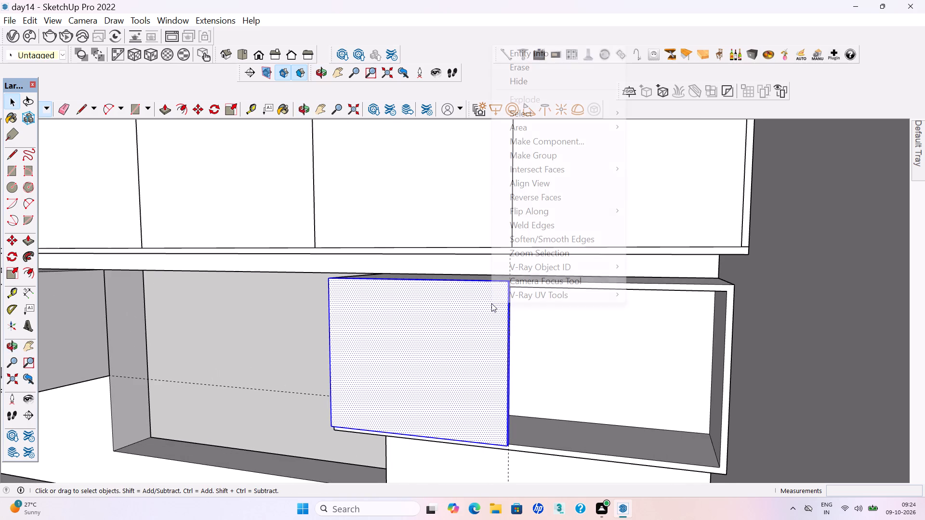
left_click(550, 157)
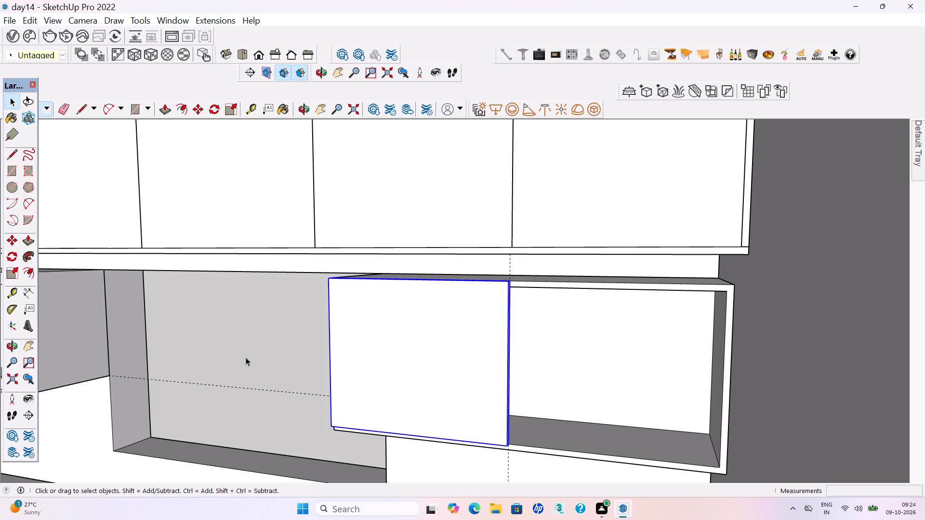
left_click(265, 342)
Open the left door's group and push its side face at the cabinet centre inward by 0.2".
middle_click_drag(558, 301, 518, 304)
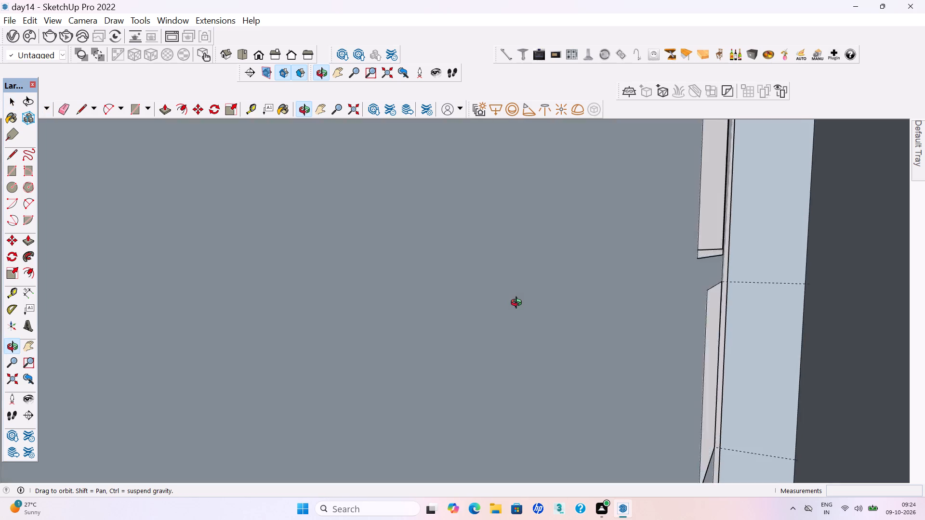
middle_click_drag(518, 304, 532, 342)
scroll(499, 327, "up", 10)
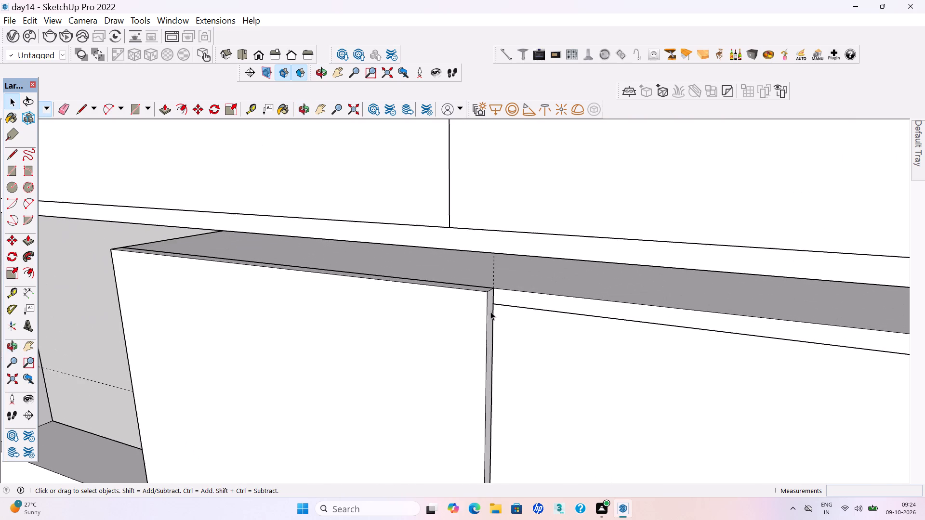
double_click(490, 312)
left_click(490, 312)
key("p")
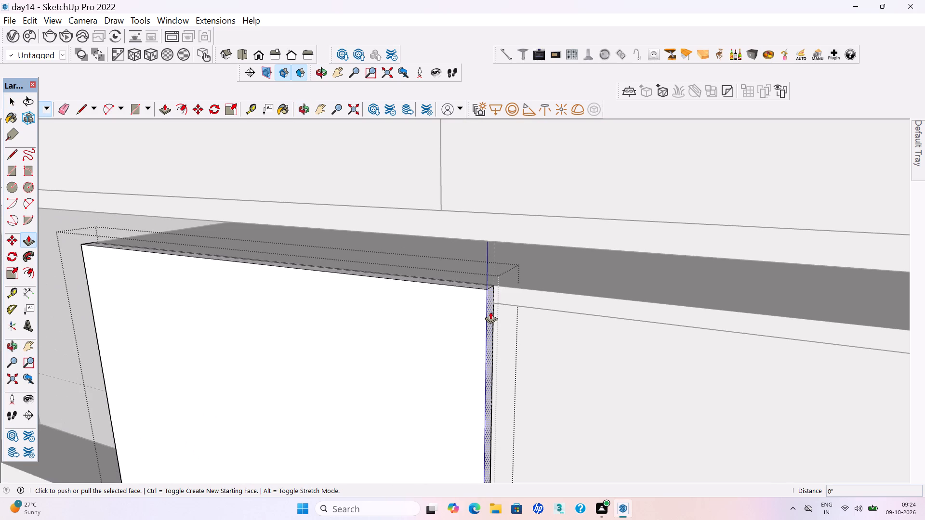
key("Return")
left_click(490, 312)
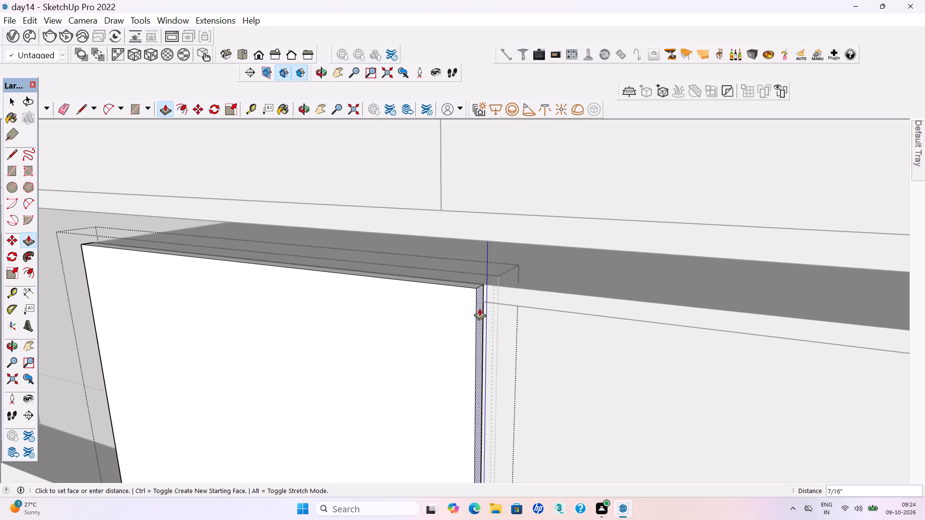
type(".2\"")
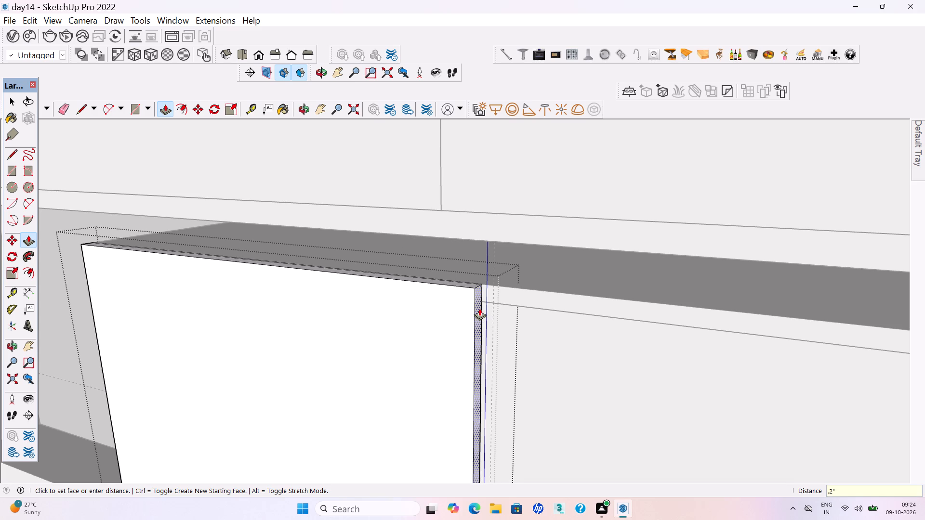
key("Return")
key("space")
scroll(483, 312, "down", 4)
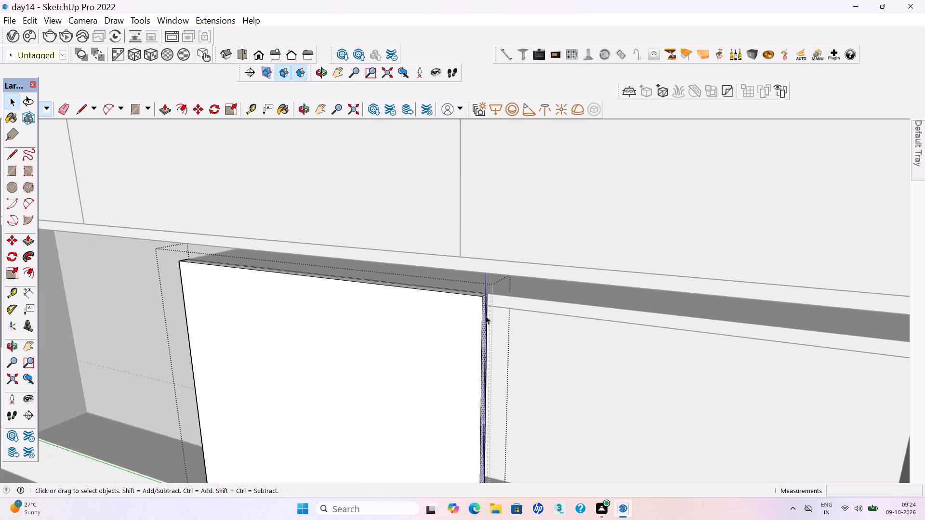
scroll(501, 334, "down", 15)
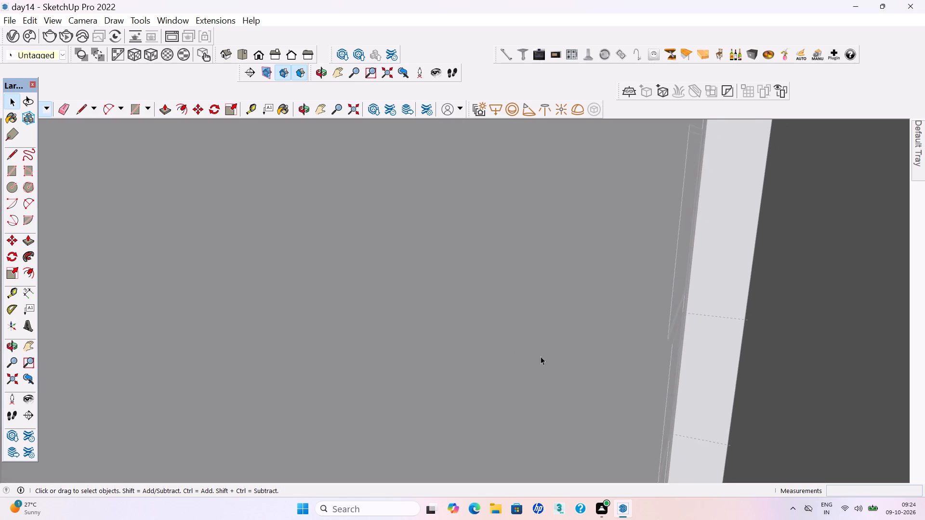
Close the left door's group and save the model.
scroll(541, 356, "down", 5)
scroll(588, 375, "down", 17)
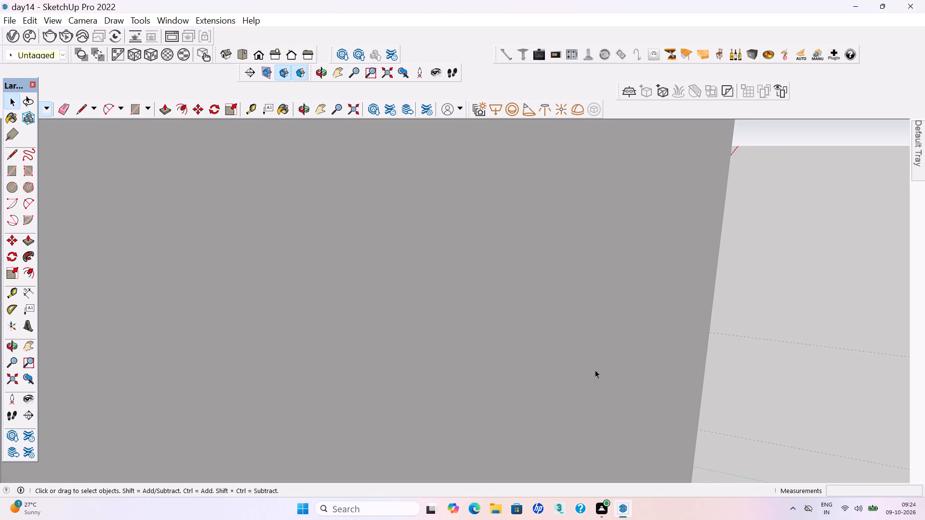
scroll(595, 370, "down", 20)
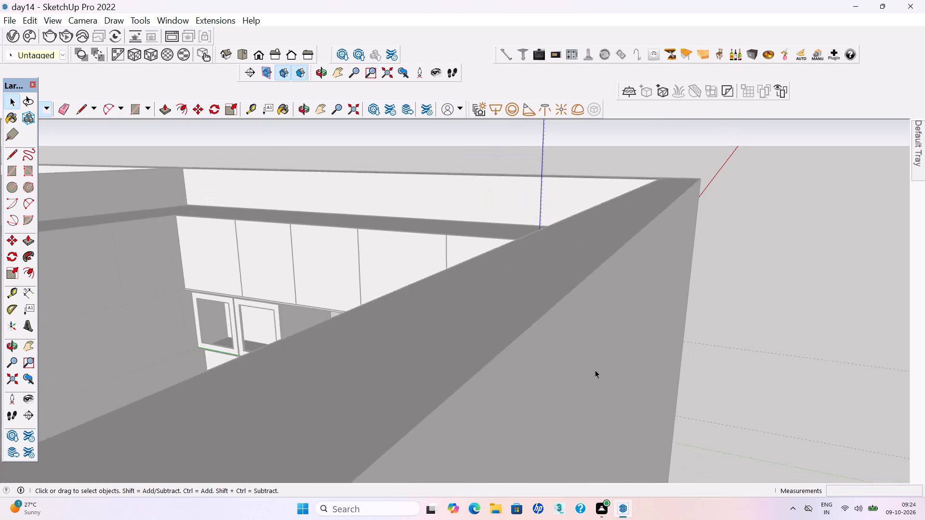
scroll(595, 370, "down", 20)
scroll(595, 370, "down", 1)
middle_click_drag(548, 361, 606, 411)
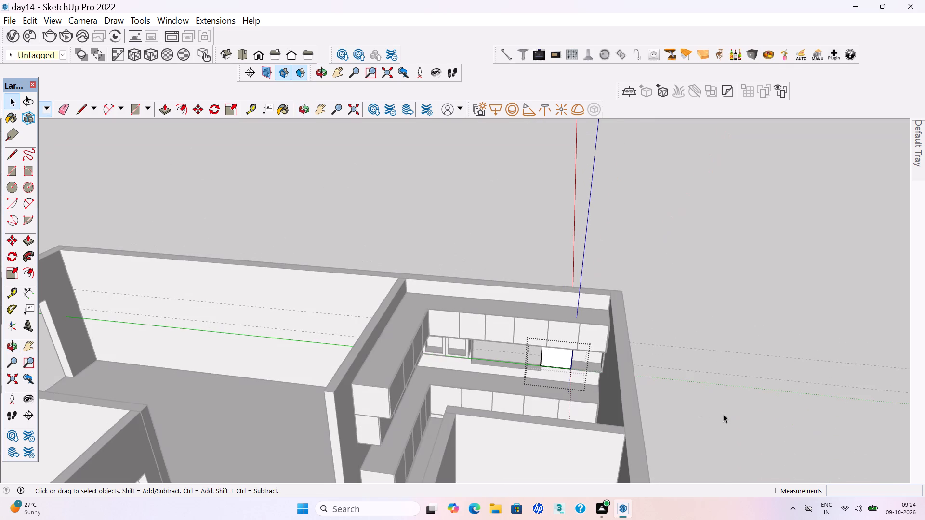
left_click(723, 414)
scroll(600, 368, "up", 6)
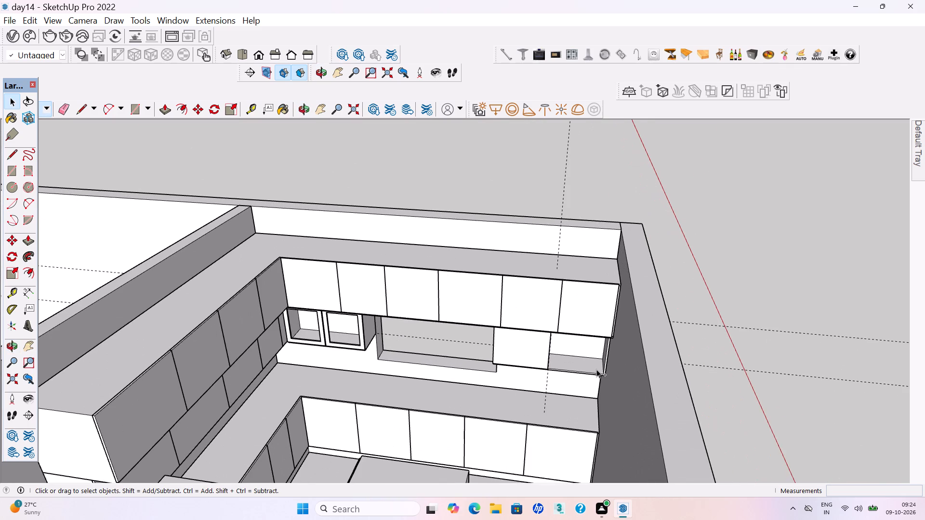
key("ctrl+s")
key("ctrl+s")
key("ctrl+s")
Draw a door rectangle about 1' 8" by 1' 11 11/16" over the cabinet front's open half and pull it flush with the left door.
scroll(588, 366, "up", 4)
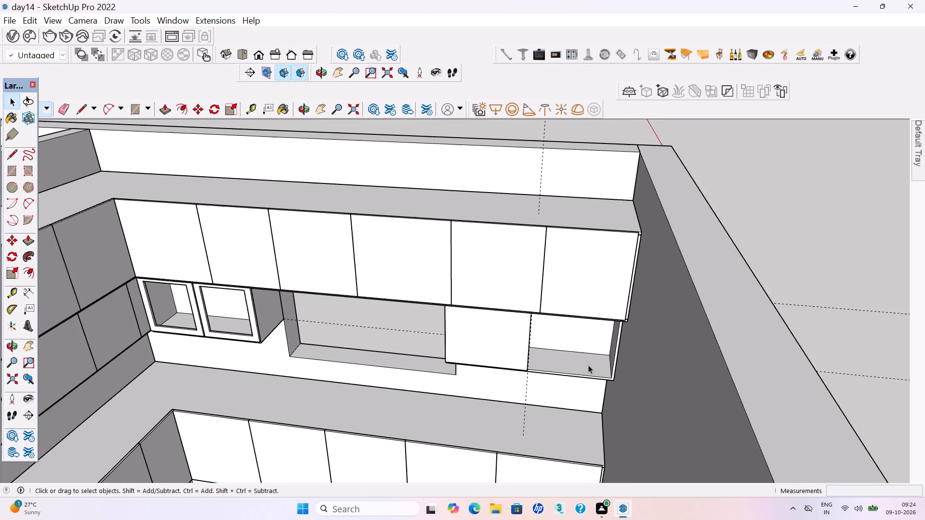
scroll(589, 364, "up", 4)
middle_click_drag(623, 393, 632, 352)
scroll(605, 296, "up", 2)
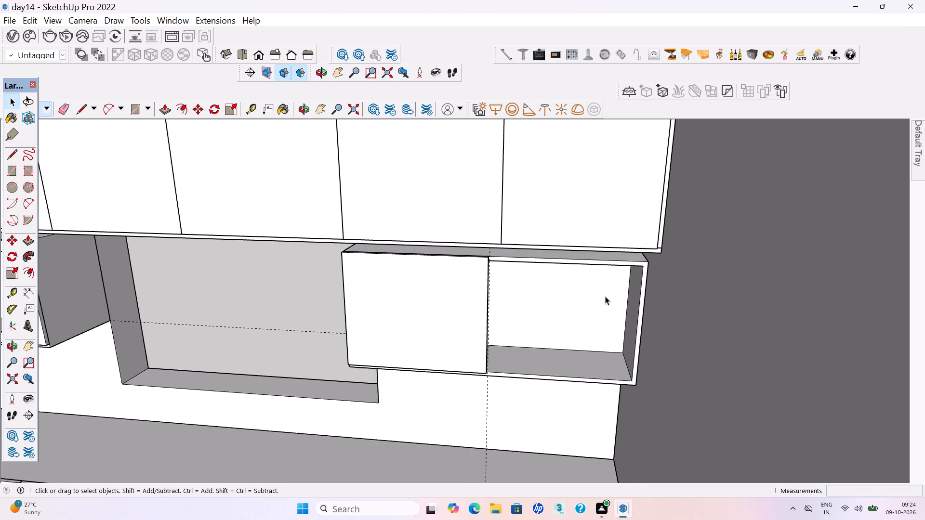
scroll(605, 296, "up", 4)
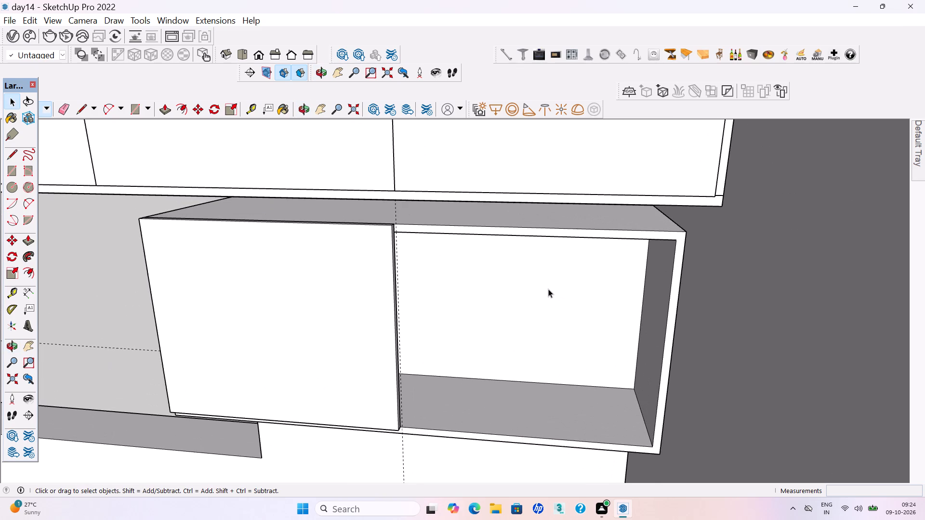
key("r")
scroll(390, 222, "up", 4)
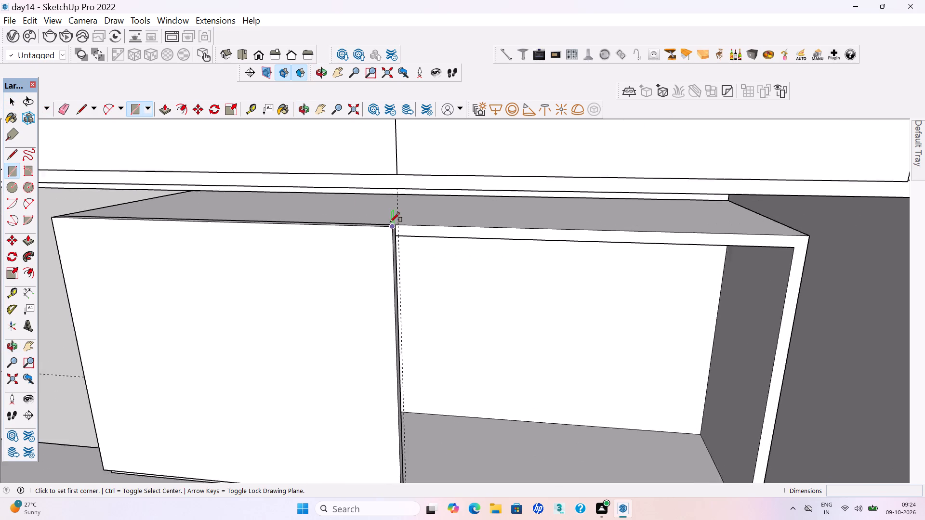
scroll(396, 223, "up", 5)
left_click(405, 226)
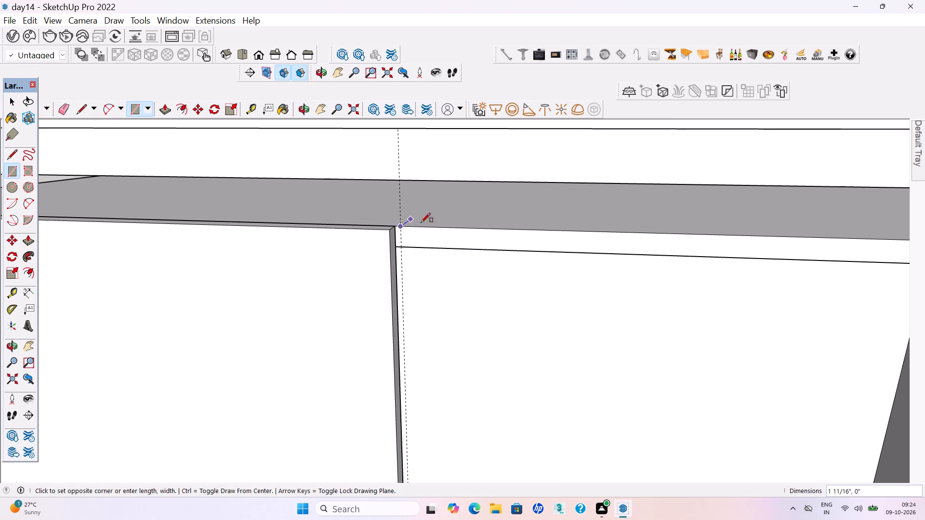
scroll(437, 230, "down", 10)
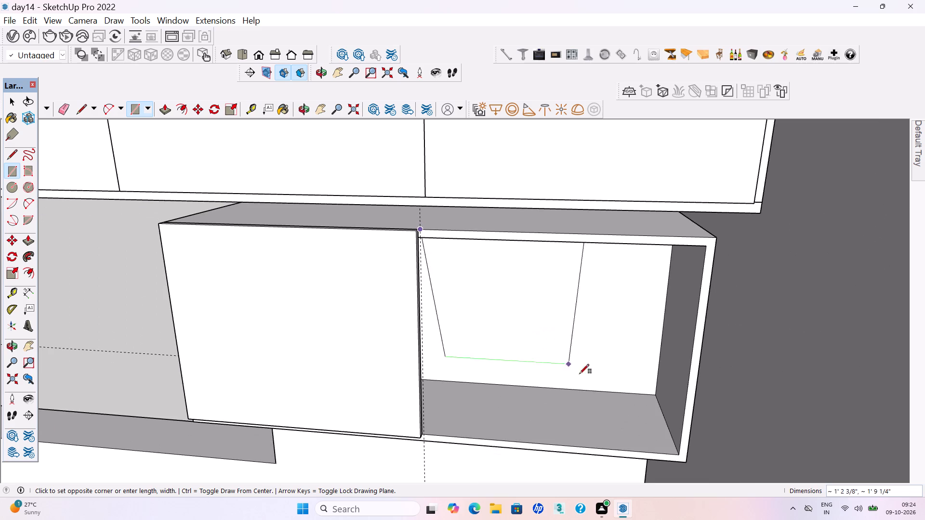
left_click(677, 456)
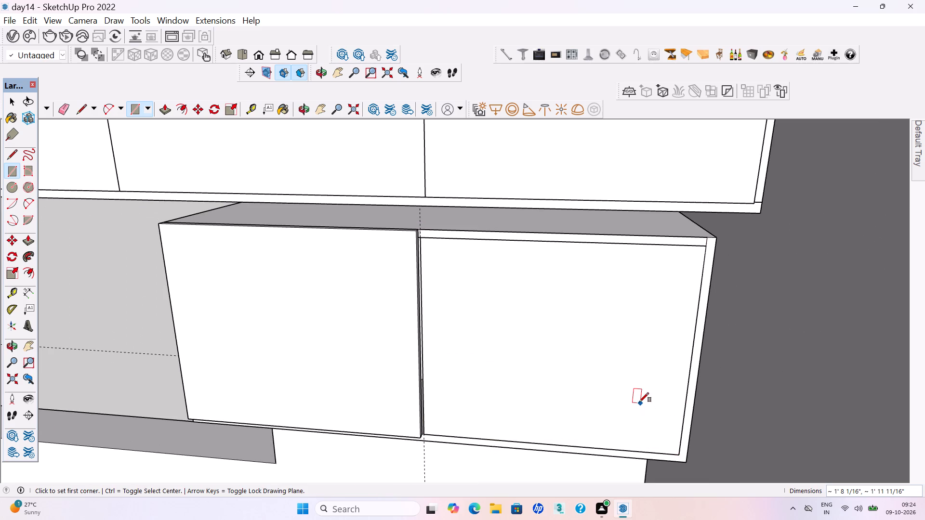
key("p")
key("Return")
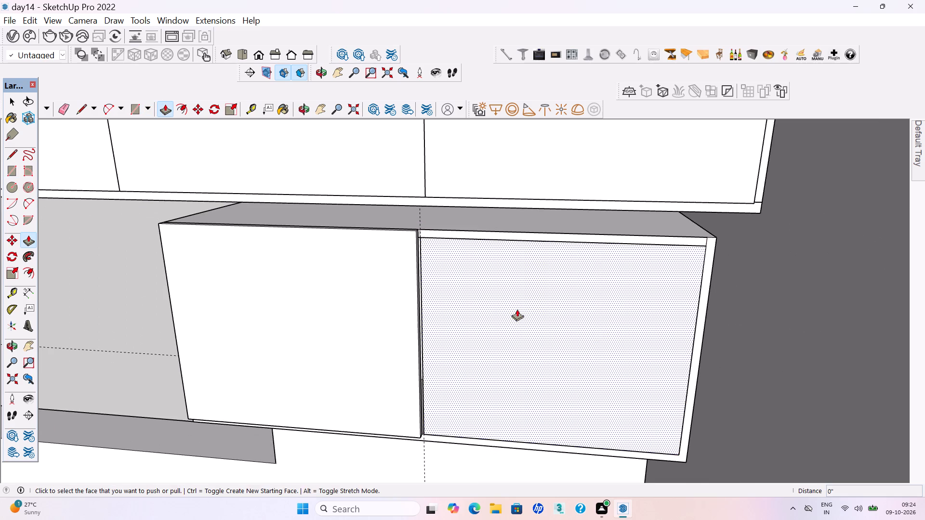
left_click(517, 309)
left_click(339, 265)
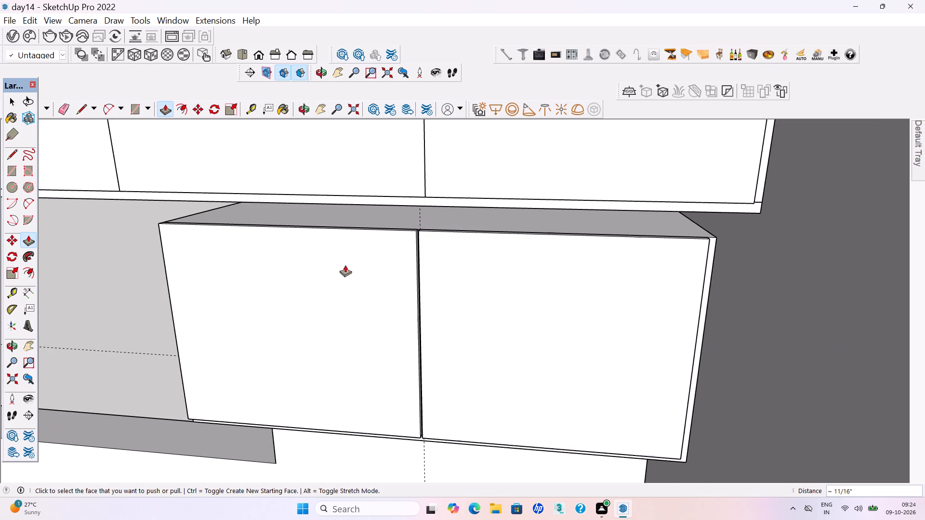
Group the right door panel, clear the selection and save the model.
key("space")
middle_click_drag(486, 261, 490, 273)
triple_click(485, 273)
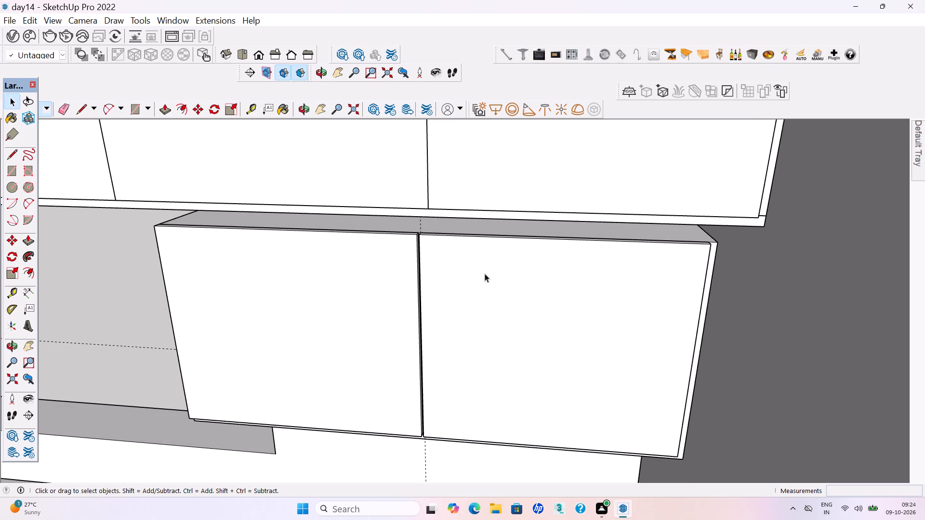
right_click(485, 273)
left_click(511, 127)
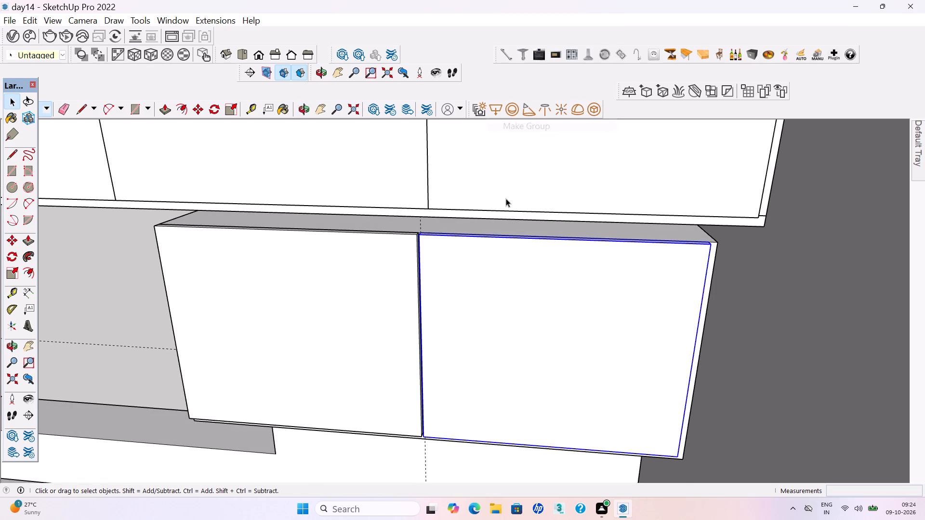
key("ctrl+s")
key("ctrl+s")
scroll(502, 211, "down", 3)
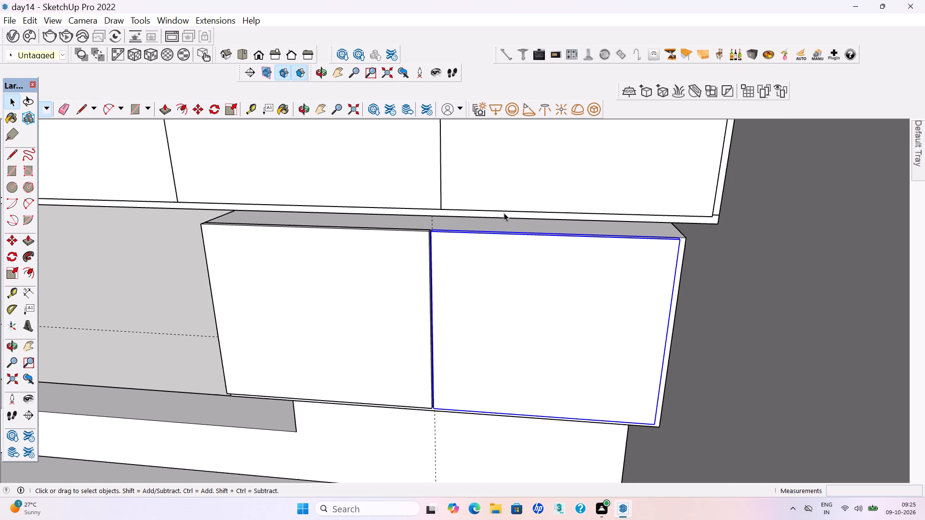
scroll(531, 239, "down", 7)
scroll(552, 283, "down", 6)
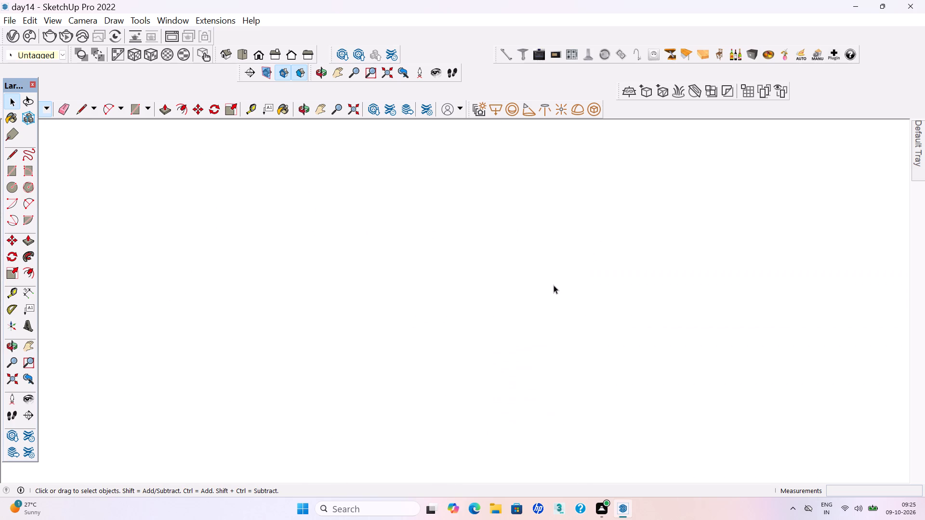
scroll(554, 285, "down", 20)
scroll(554, 285, "down", 13)
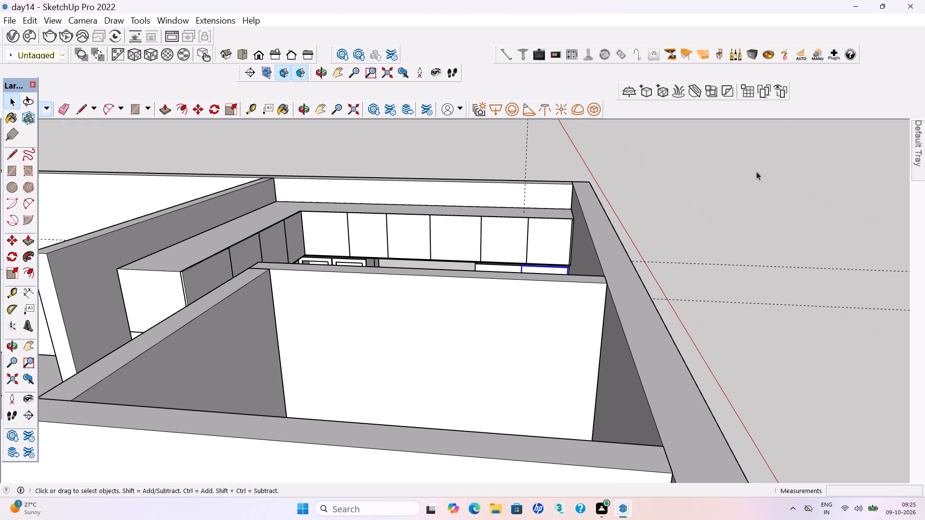
left_click(708, 194)
key("ctrl+s")
key("ctrl+s")
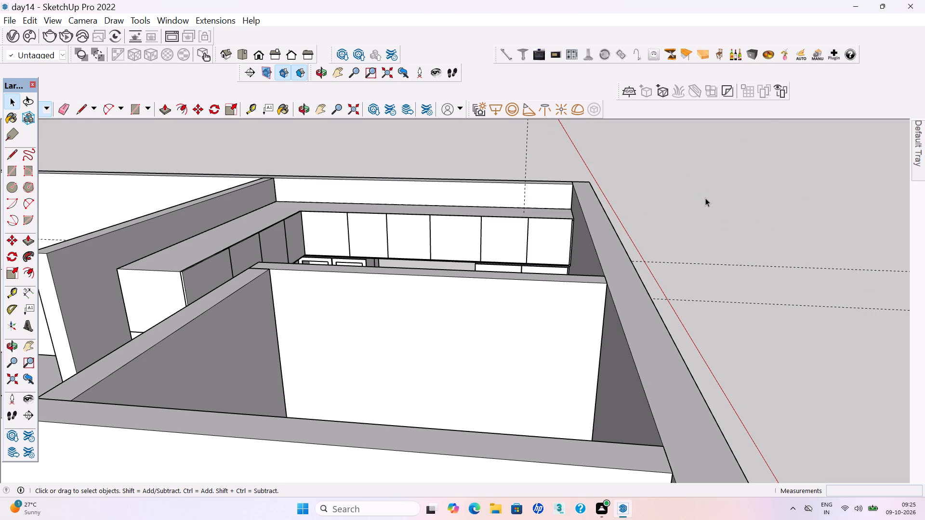
Delete the vertical guide at the centre of the new wall cabinet.
scroll(174, 260, "down", 1)
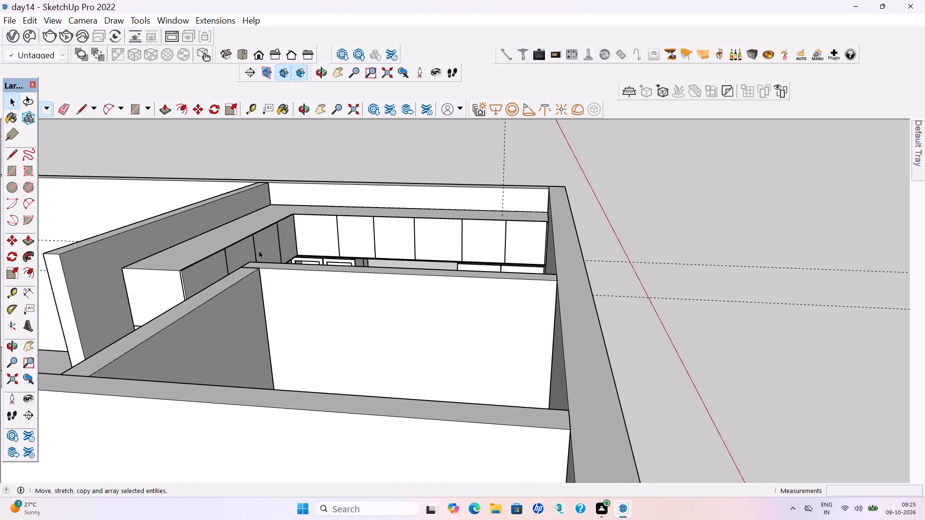
scroll(467, 270, "down", 4)
scroll(563, 283, "down", 3)
middle_click_drag(491, 273, 515, 379)
left_click_drag(538, 169, 476, 136)
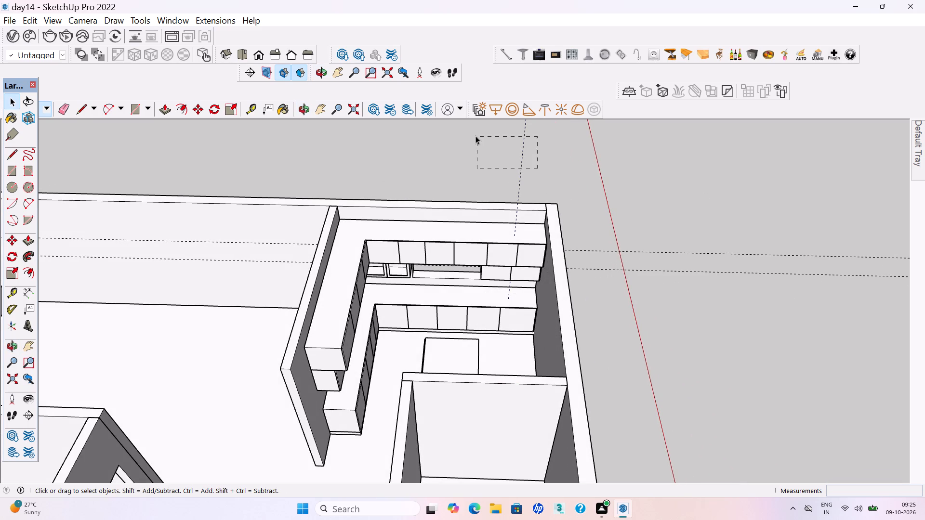
left_click_drag(476, 136, 475, 136)
key("Delete")
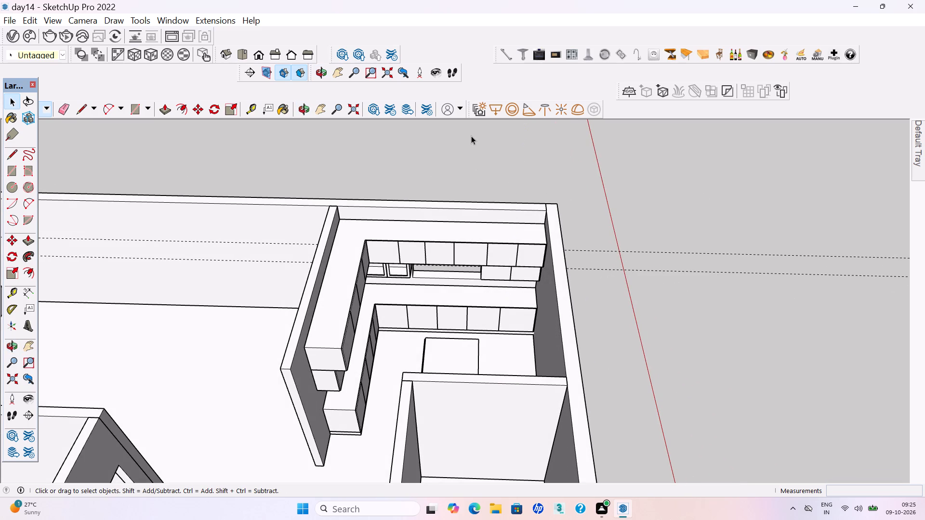
Delete the two horizontal guides running across the house and save the model.
middle_click_drag(515, 251, 515, 247)
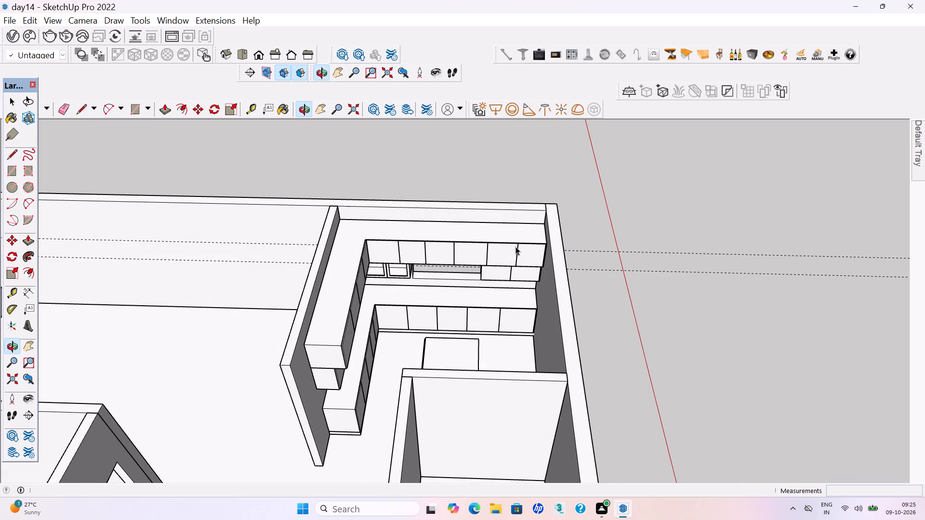
scroll(515, 247, "up", 2)
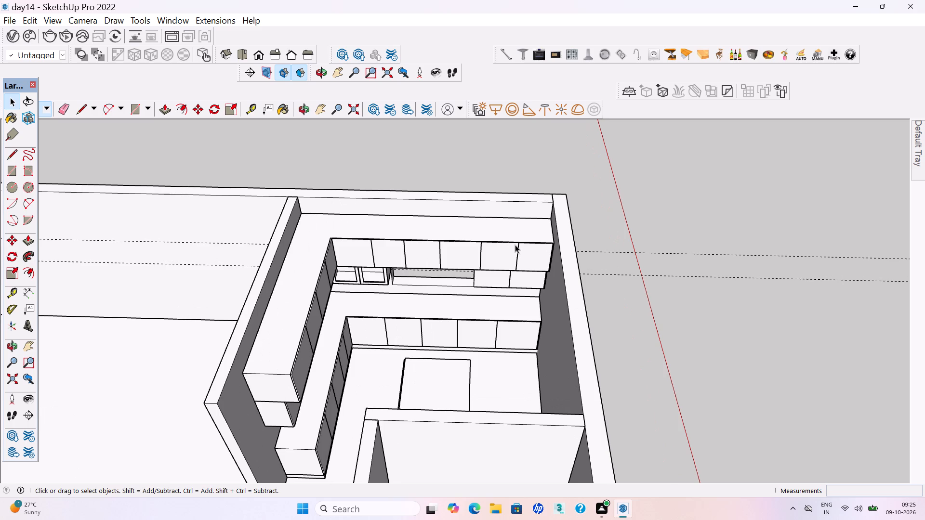
scroll(516, 243, "down", 1)
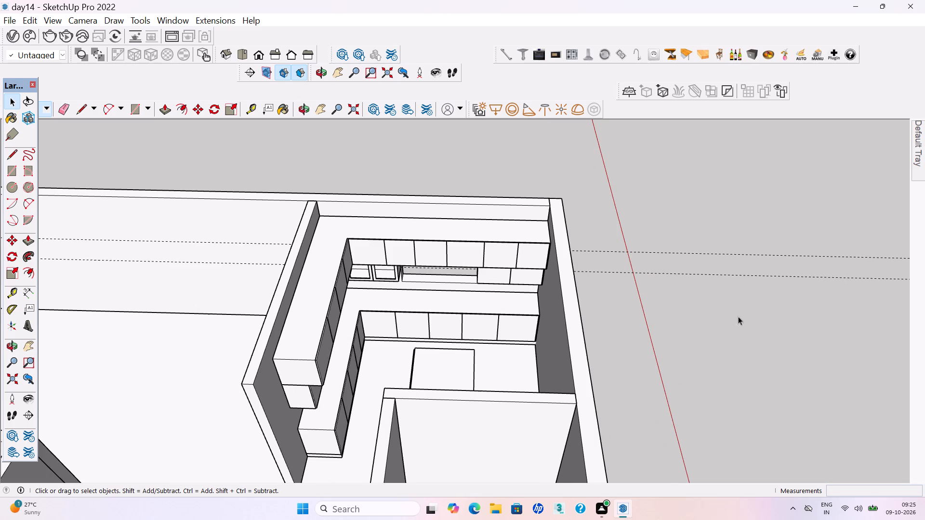
left_click_drag(745, 316, 714, 224)
key("Delete")
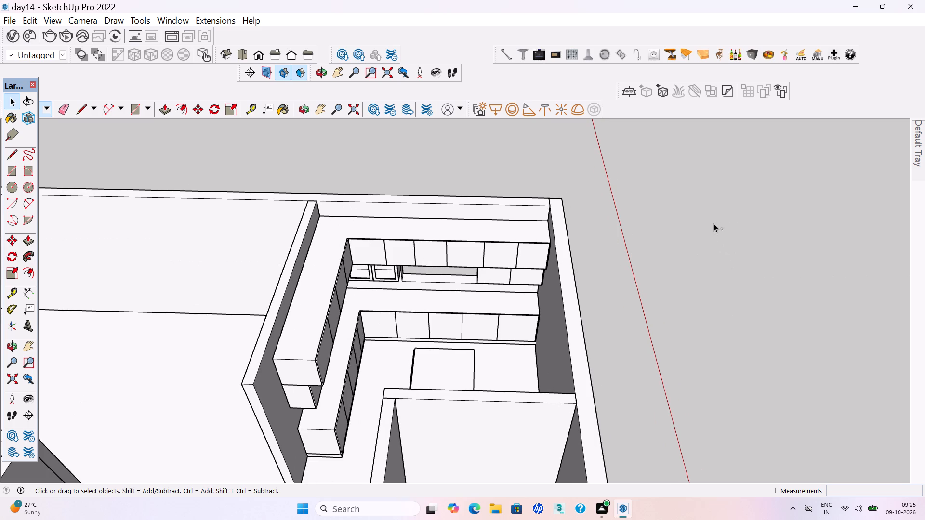
key("ctrl+s")
key("ctrl+s")
scroll(677, 244, "down", 1)
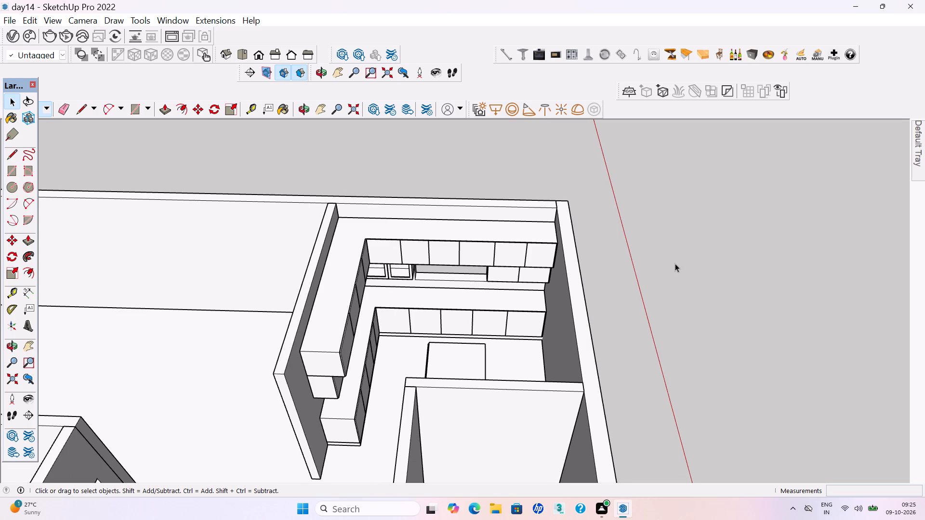
middle_click_drag(514, 365, 495, 354)
scroll(479, 335, "up", 4)
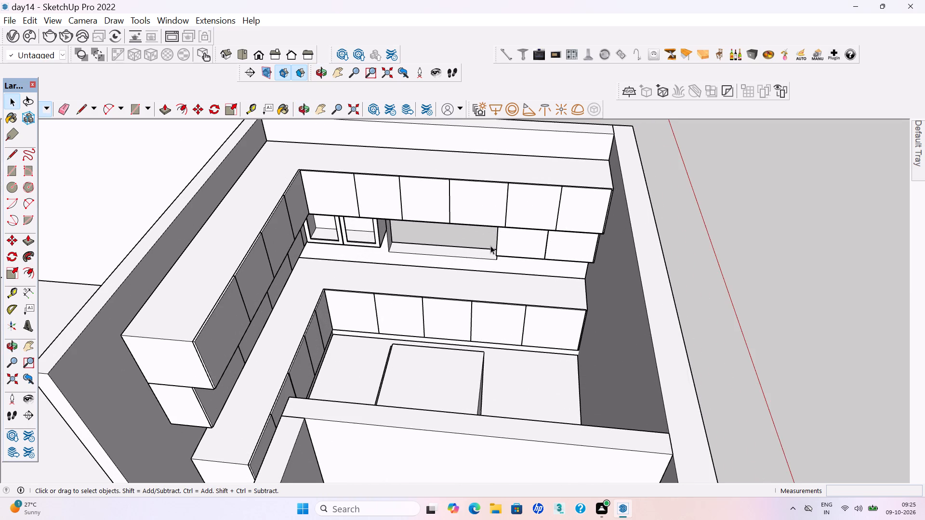
key("ctrl+s")
Extend the side face of the end base cabinet's door about 11/16" to the cabinet's outer edge and save the model.
scroll(491, 307, "down", 3)
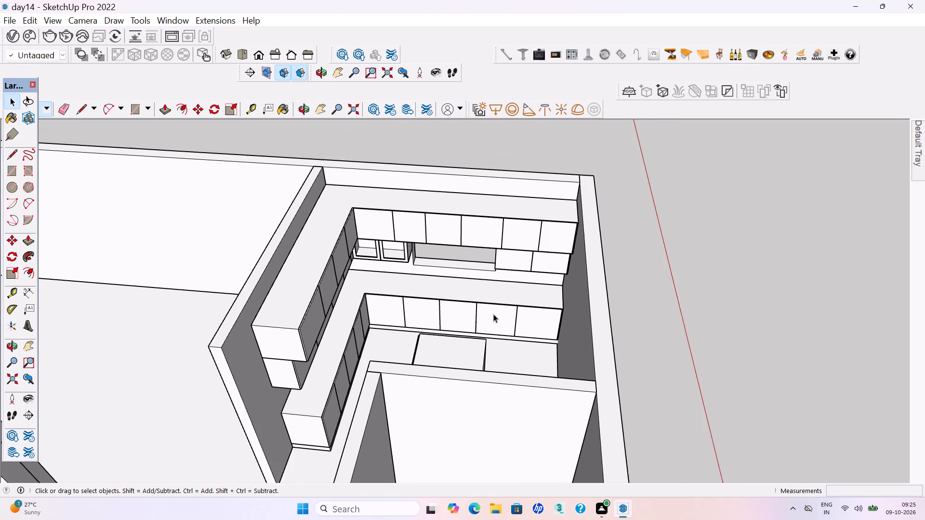
middle_click(496, 331)
scroll(479, 292, "up", 2)
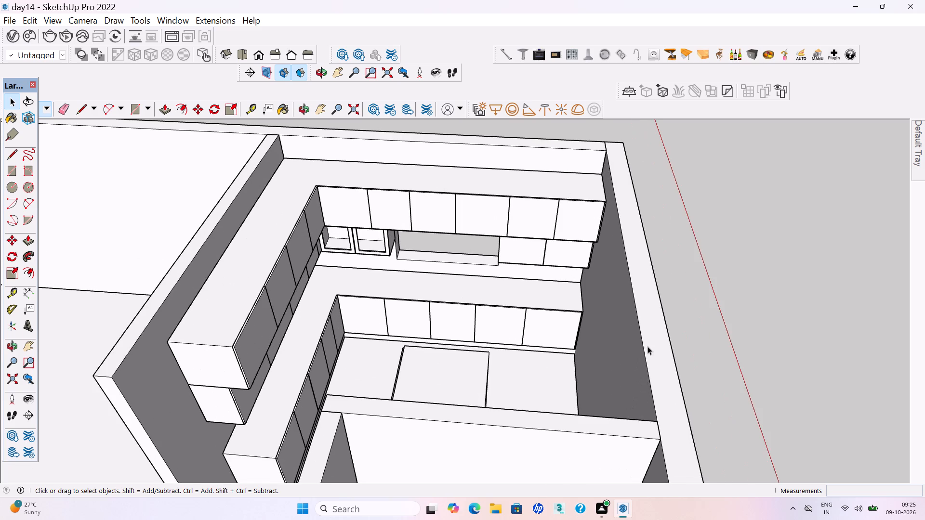
middle_click_drag(645, 353, 641, 375)
scroll(582, 322, "up", 16)
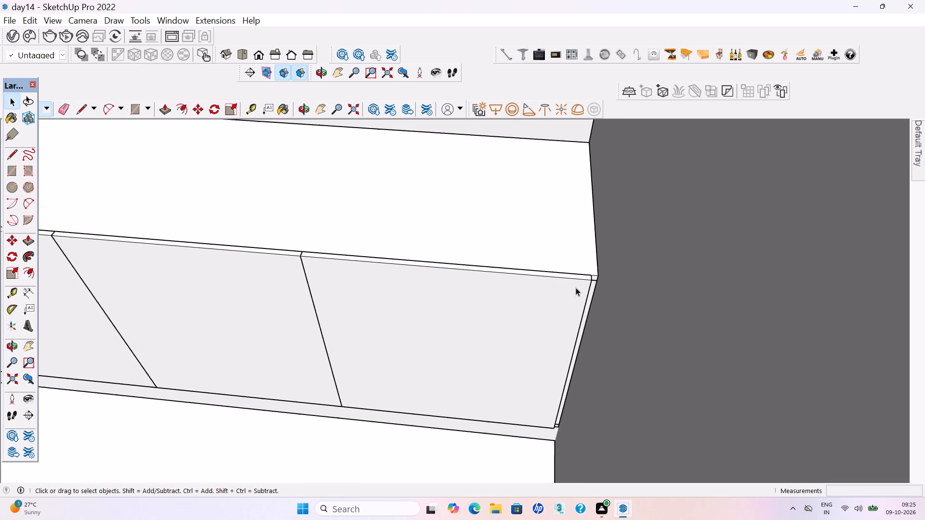
scroll(598, 275, "up", 9)
middle_click_drag(599, 286, 557, 266)
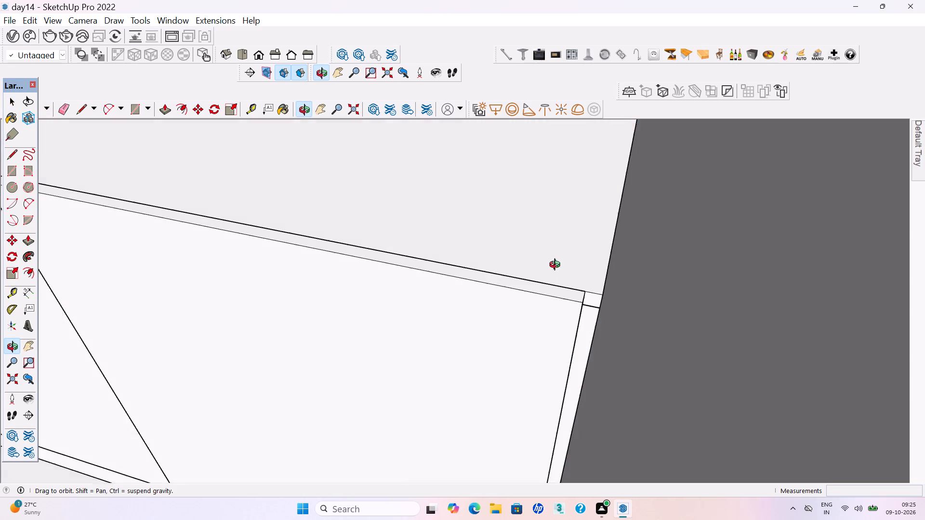
middle_click_drag(557, 266, 559, 269)
scroll(587, 311, "up", 14)
middle_click_drag(569, 292, 553, 281)
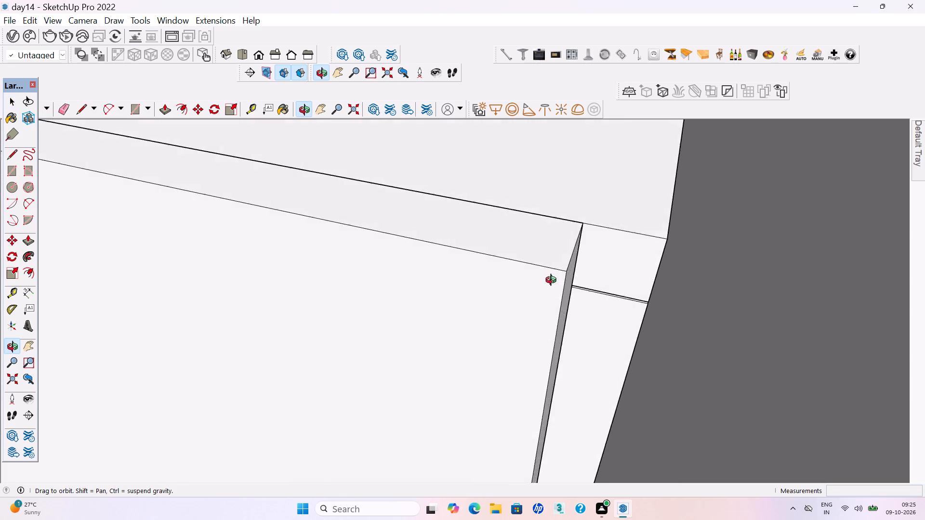
middle_click_drag(553, 281, 544, 277)
middle_click(544, 277)
scroll(610, 319, "up", 3)
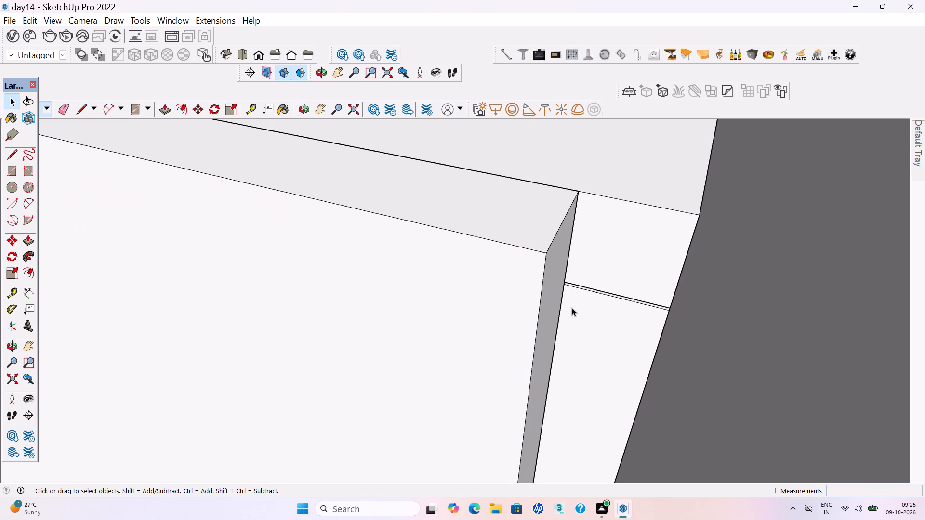
double_click(551, 287)
left_click(549, 284)
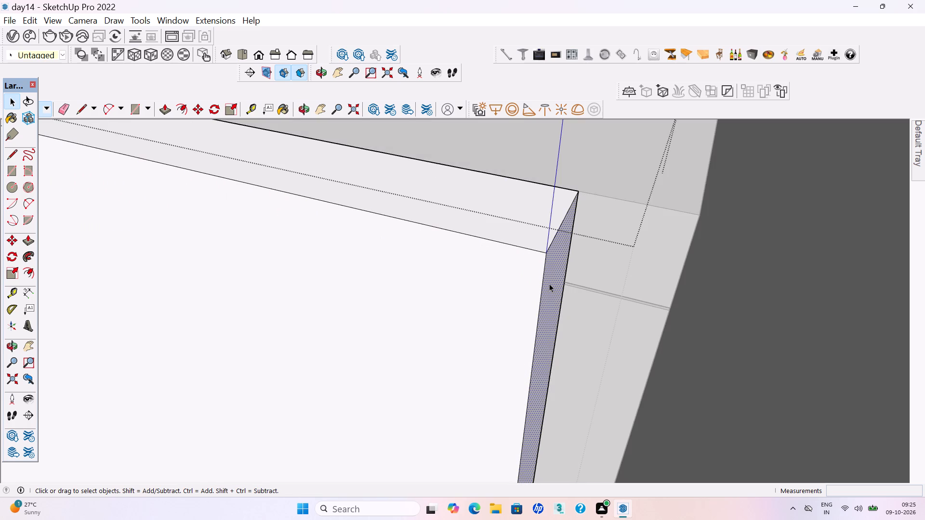
key("p")
left_click(549, 284)
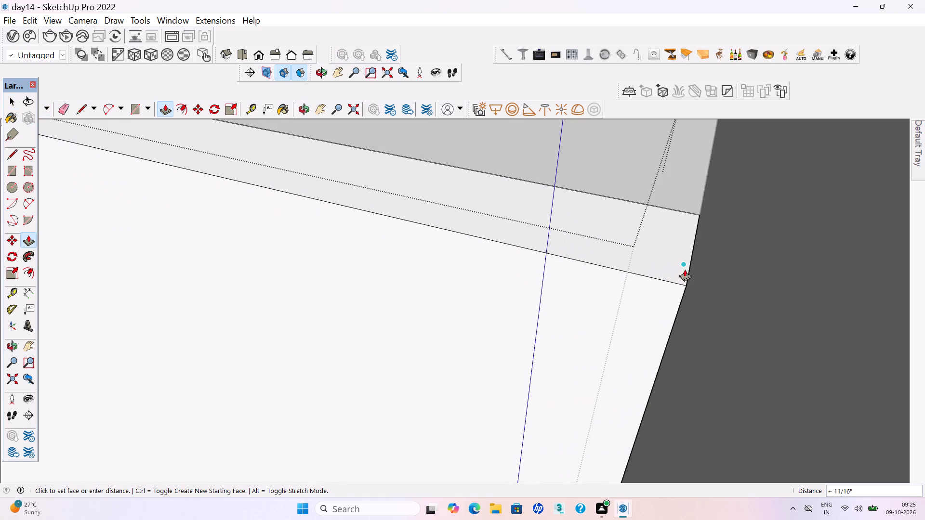
left_click(685, 269)
scroll(683, 277, "down", 18)
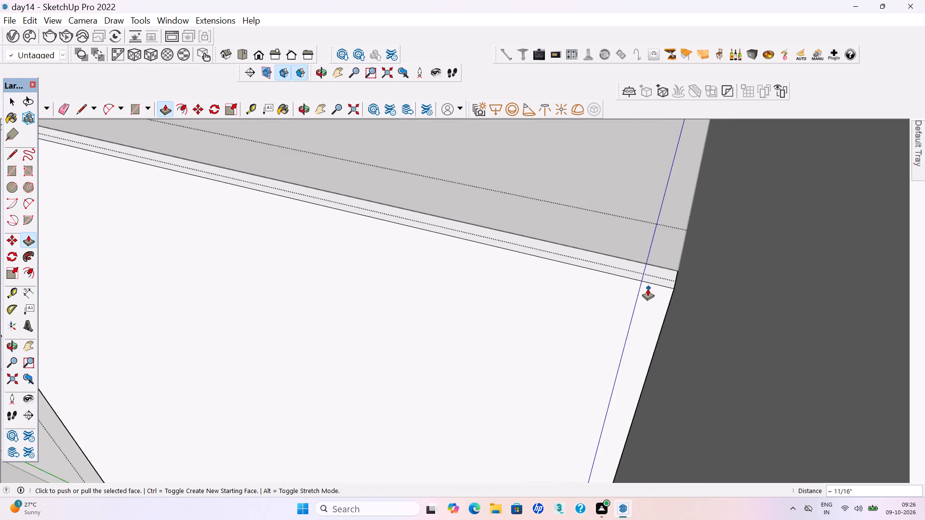
scroll(647, 288, "down", 10)
key("space")
scroll(609, 303, "down", 16)
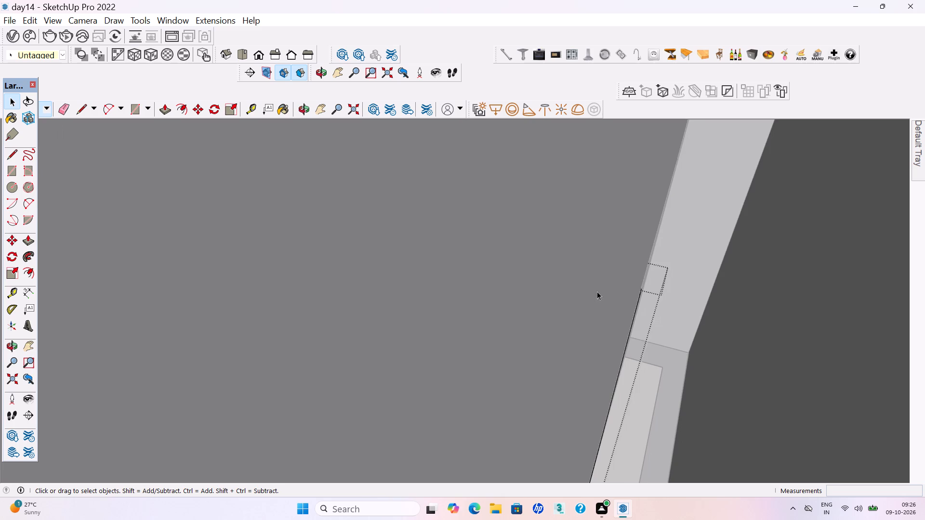
scroll(597, 290, "down", 20)
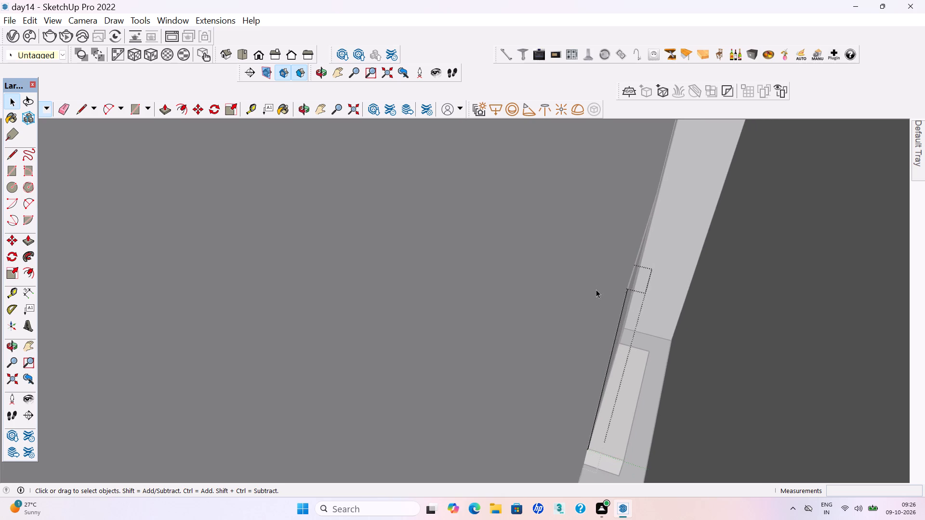
scroll(596, 289, "down", 18)
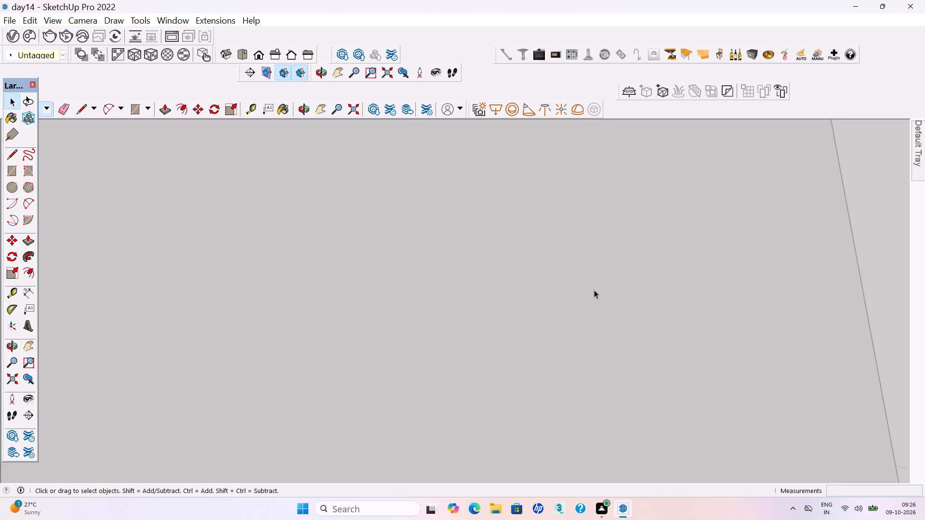
scroll(594, 290, "down", 18)
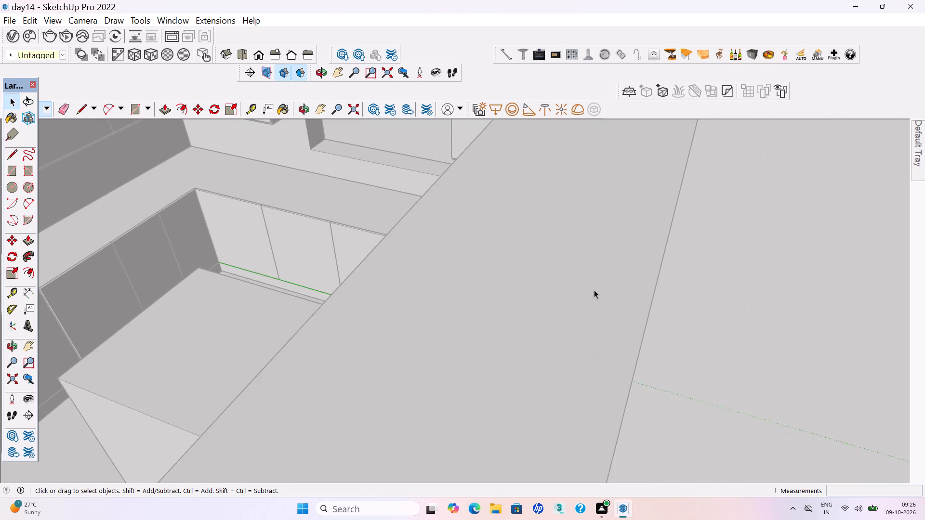
scroll(594, 290, "down", 20)
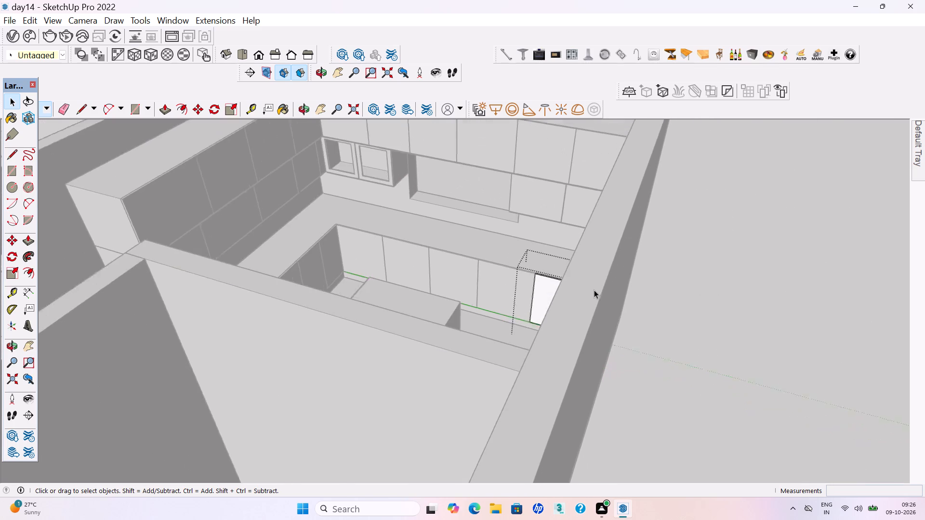
scroll(594, 290, "down", 15)
middle_click_drag(539, 319, 591, 321)
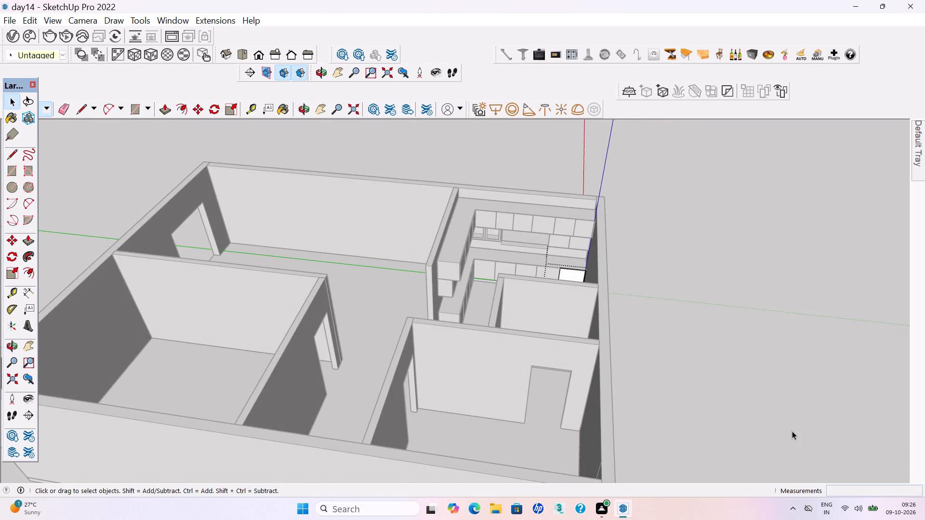
left_click(792, 431)
key("ctrl+s")
key("ctrl+s")
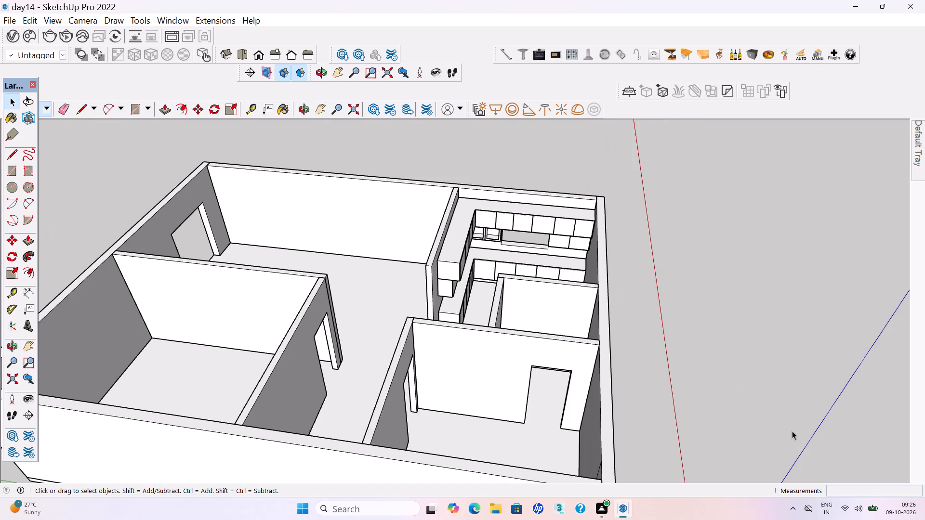
Examine the whole house model from several sides, including the kitchen, the rooms and the outer walls.
scroll(567, 345, "down", 3)
middle_click_drag(552, 316, 457, 354)
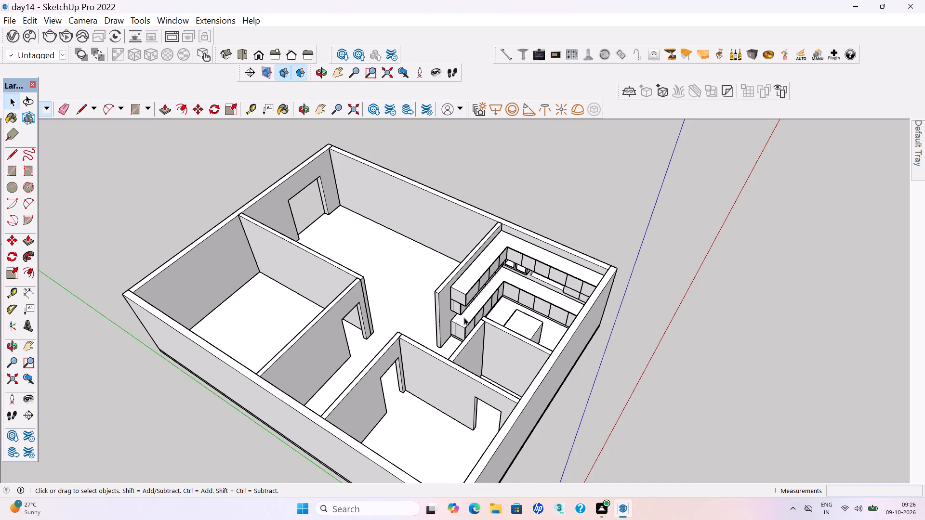
scroll(502, 378, "down", 5)
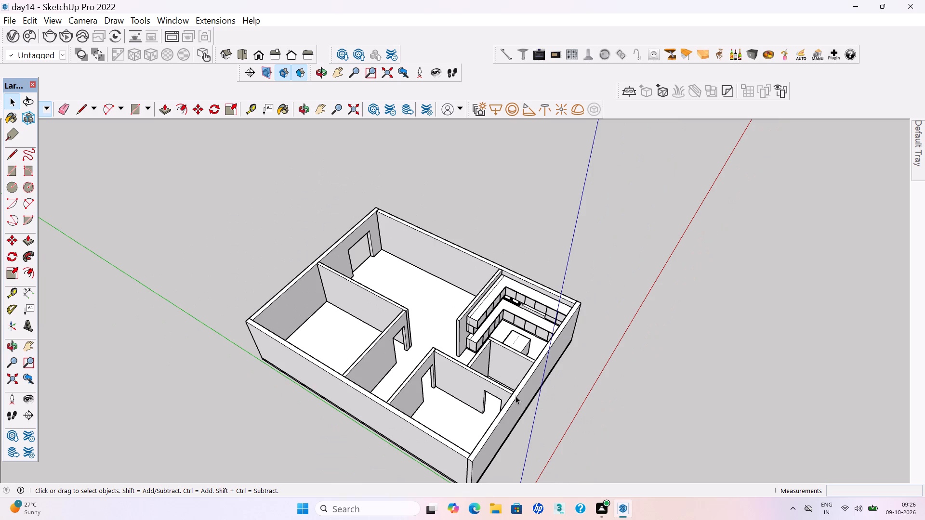
scroll(651, 260, "down", 2)
middle_click_drag(542, 351, 459, 376)
scroll(503, 365, "down", 1)
scroll(480, 359, "up", 8)
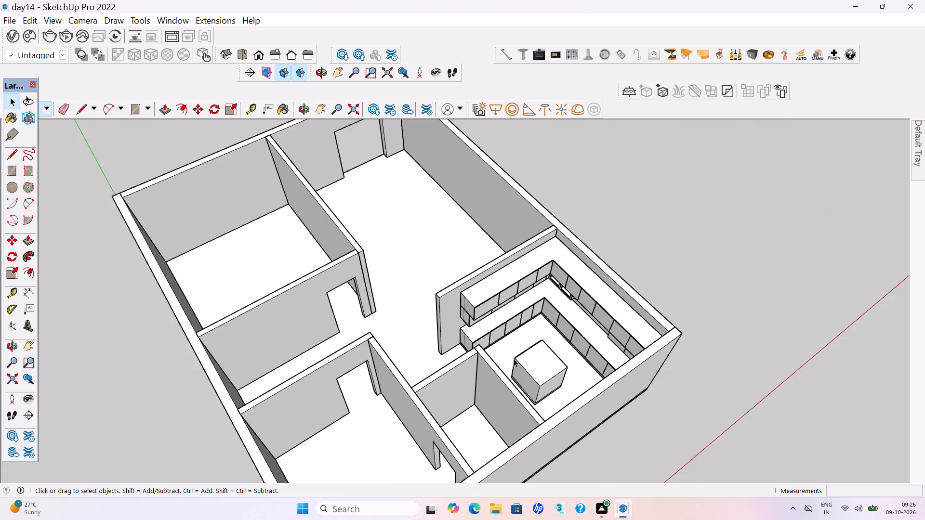
scroll(514, 359, "up", 5)
scroll(544, 394, "up", 1)
scroll(546, 382, "down", 13)
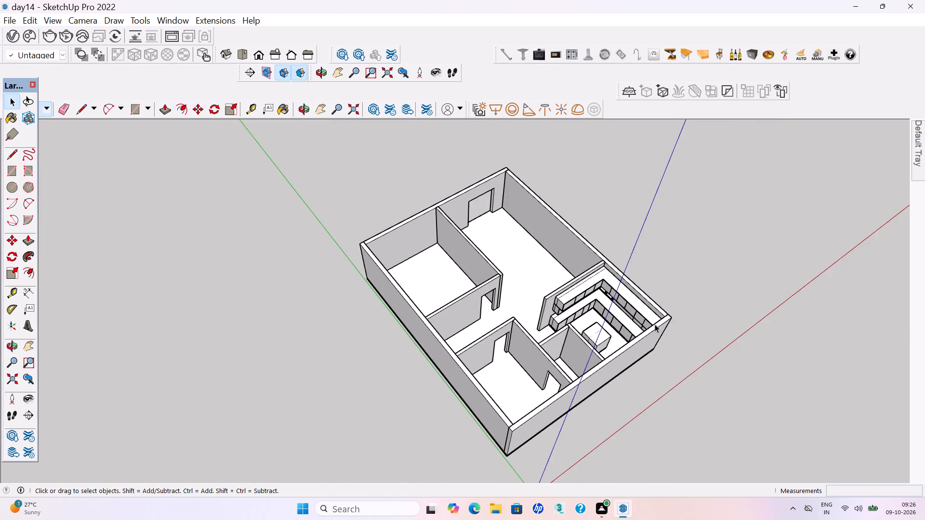
middle_click_drag(640, 355, 924, 372)
middle_click_drag(327, 312, 392, 347)
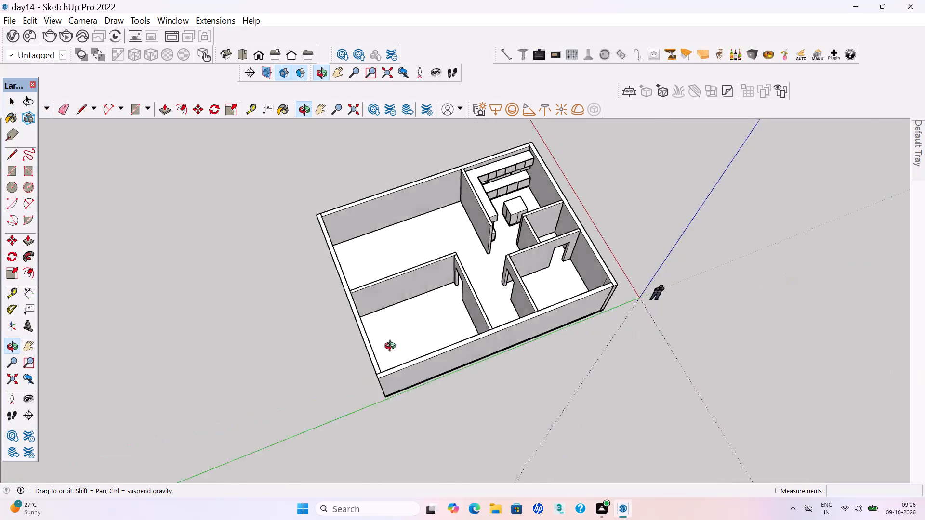
middle_click_drag(392, 347, 924, 337)
scroll(353, 145, "up", 4)
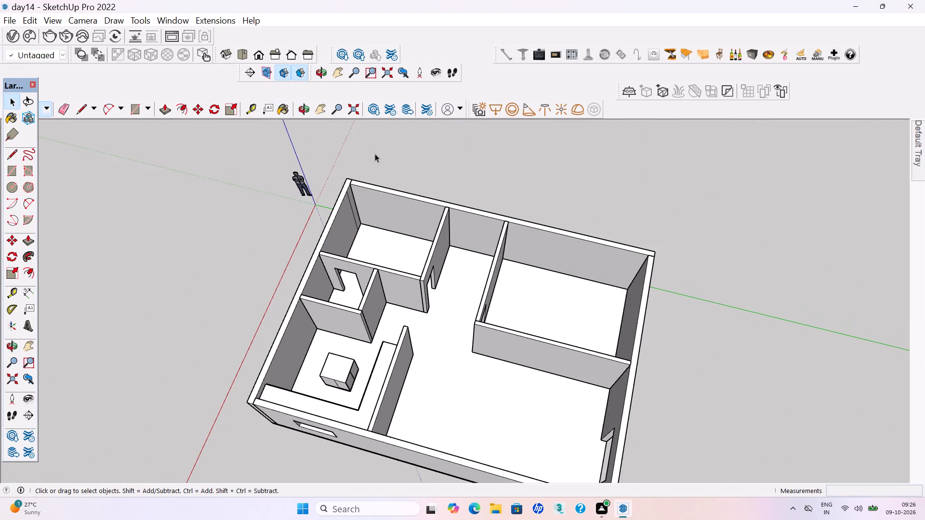
scroll(379, 184, "up", 3)
middle_click_drag(449, 250, 376, 254)
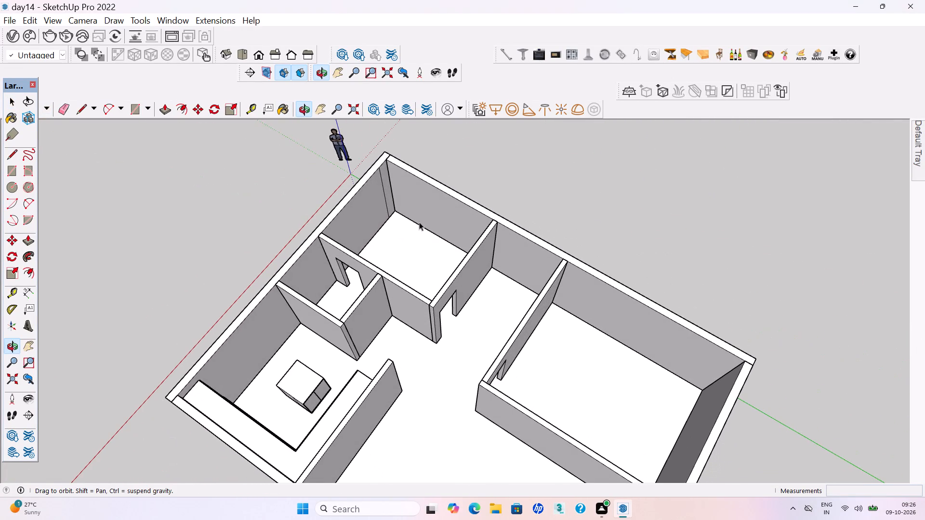
scroll(424, 221, "down", 6)
middle_click_drag(485, 316, 632, 302)
scroll(530, 232, "up", 4)
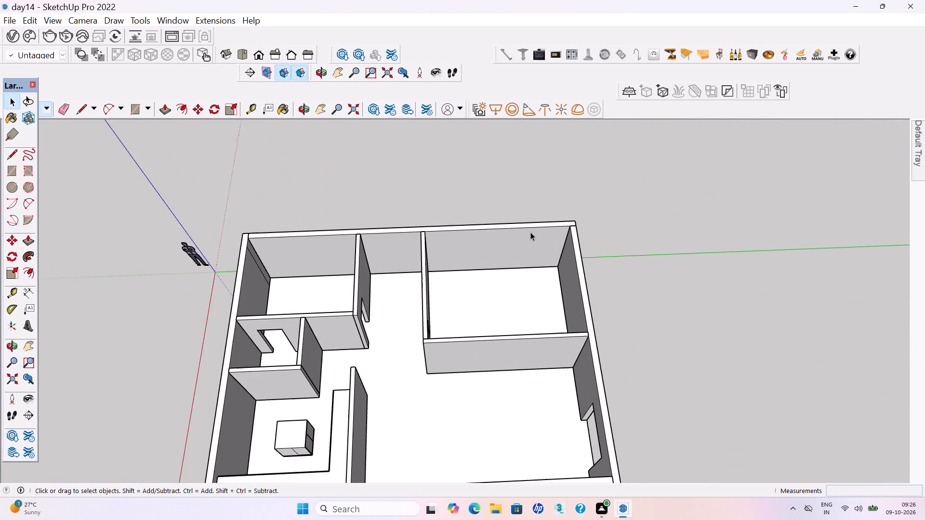
scroll(521, 249, "up", 2)
scroll(581, 225, "down", 3)
middle_click_drag(537, 292, 526, 255)
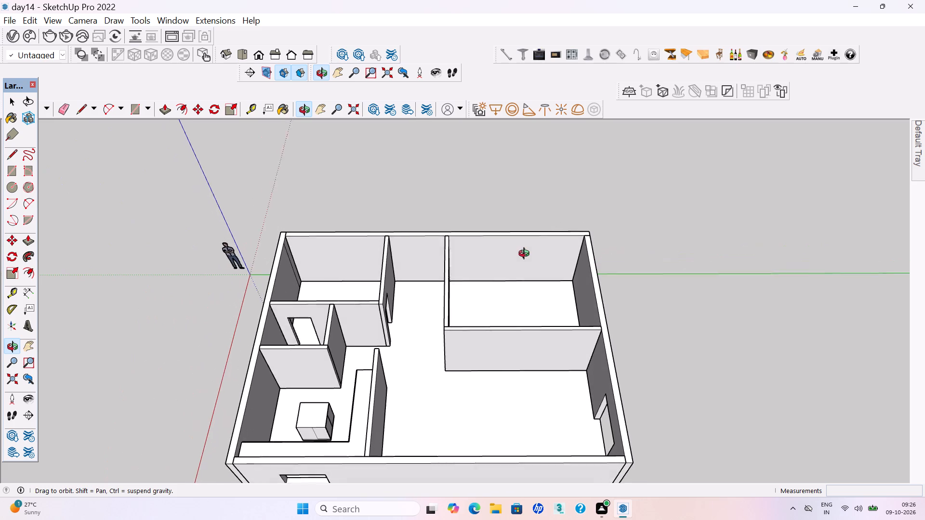
middle_click_drag(526, 255, 526, 252)
scroll(550, 286, "up", 1)
scroll(651, 270, "down", 3)
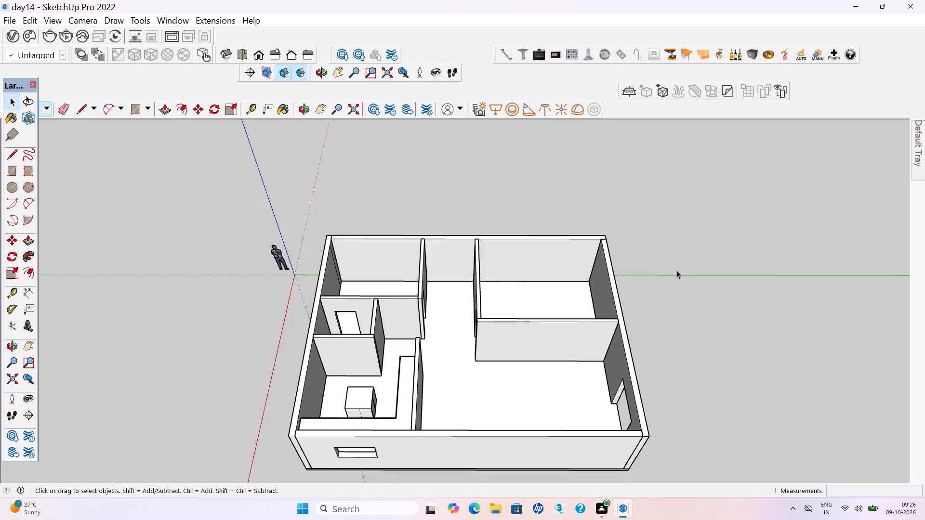
scroll(680, 269, "down", 2)
middle_click_drag(675, 302, 270, 368)
middle_click_drag(244, 359, 238, 356)
Delete the stray vertical edge on the outer wall's inner face in the corner room and save the model.
scroll(504, 267, "up", 3)
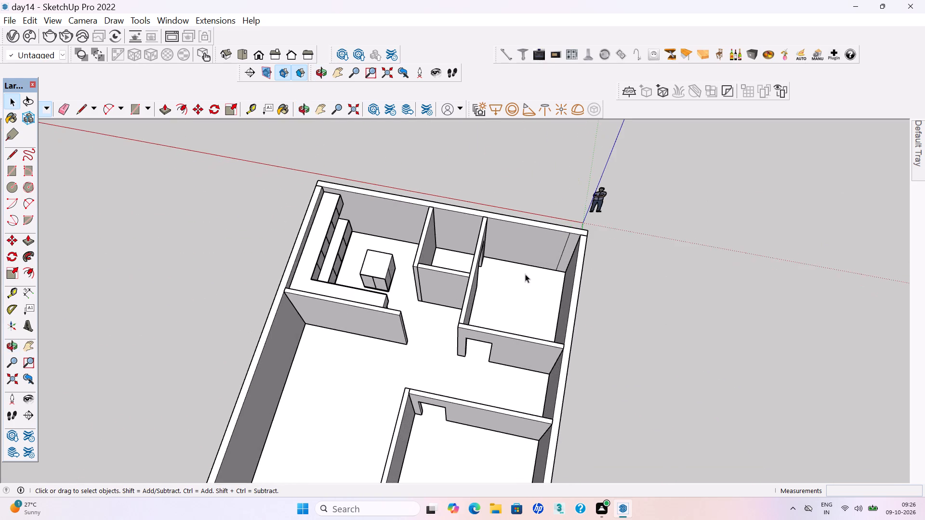
scroll(557, 285, "up", 2)
left_click(569, 230)
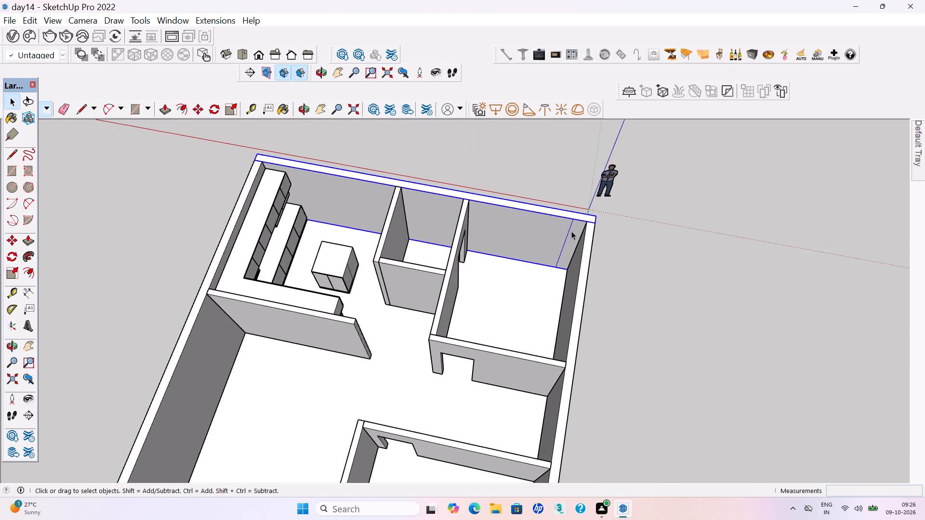
double_click(569, 226)
left_click(570, 227)
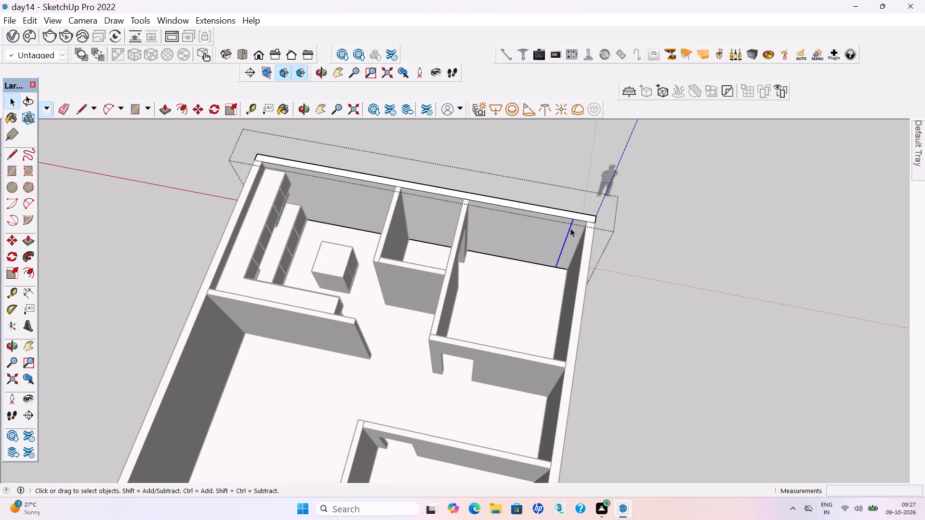
key("Delete")
left_click(669, 329)
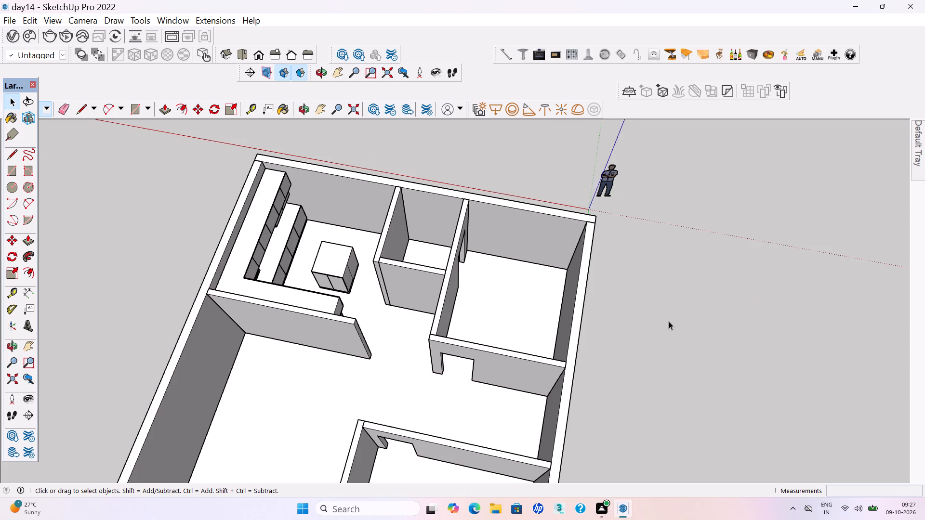
key("ctrl+s")
key("ctrl+s")
key("ctrl+s")
key("ctrl+s")
Place a vertical guide 1' from the partition wall's corner edge on the corner room's outer wall, inner face.
scroll(521, 341, "down", 2)
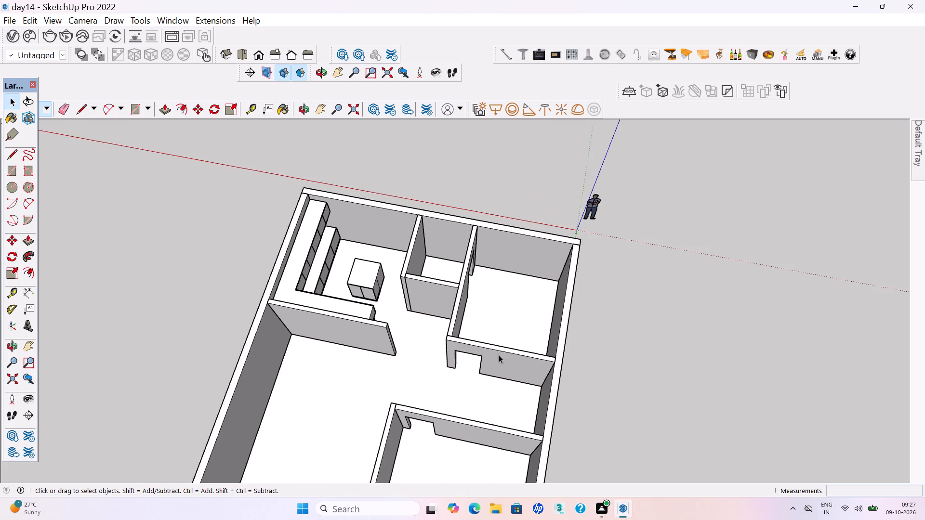
middle_click_drag(496, 358, 508, 299)
scroll(533, 245, "up", 6)
middle_click_drag(490, 340, 607, 386)
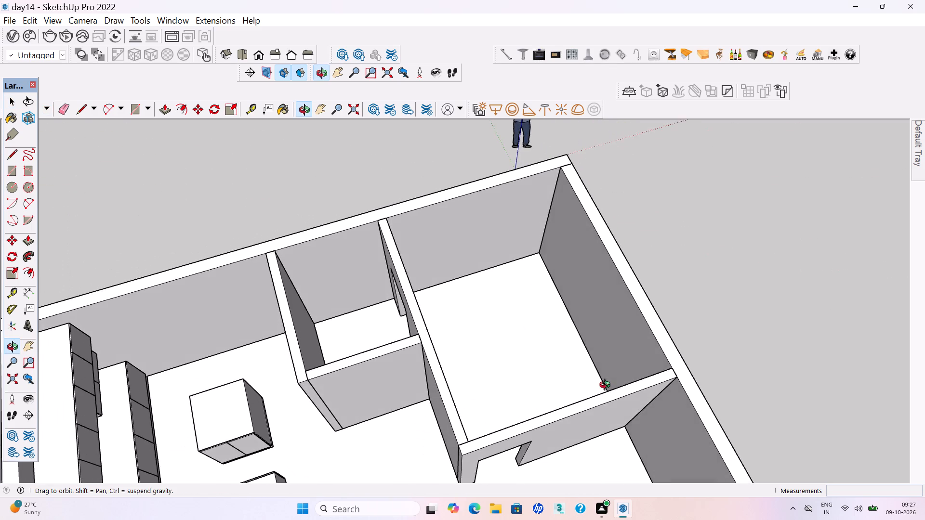
middle_click_drag(607, 386, 608, 386)
scroll(483, 324, "down", 3)
middle_click_drag(529, 360, 451, 335)
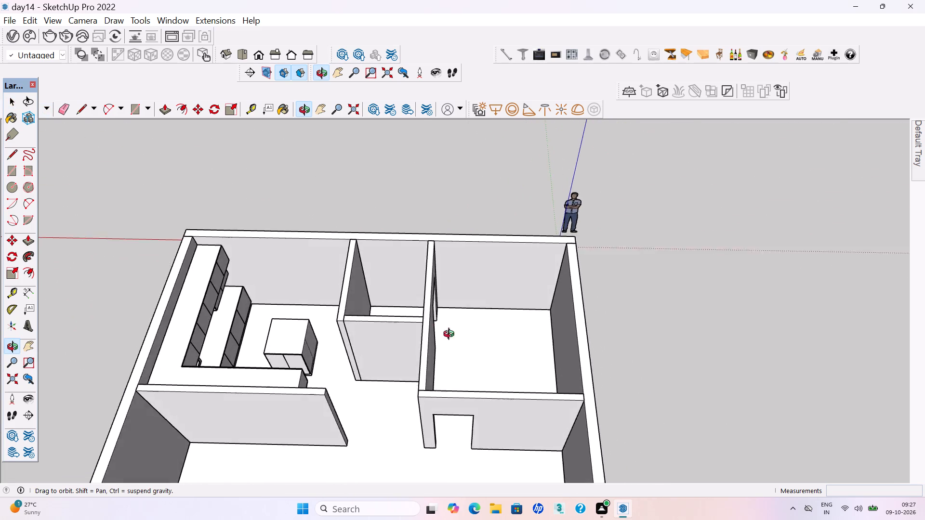
middle_click_drag(451, 335, 784, 337)
middle_click_drag(797, 328, 828, 308)
middle_click(847, 298)
scroll(494, 187, "up", 5)
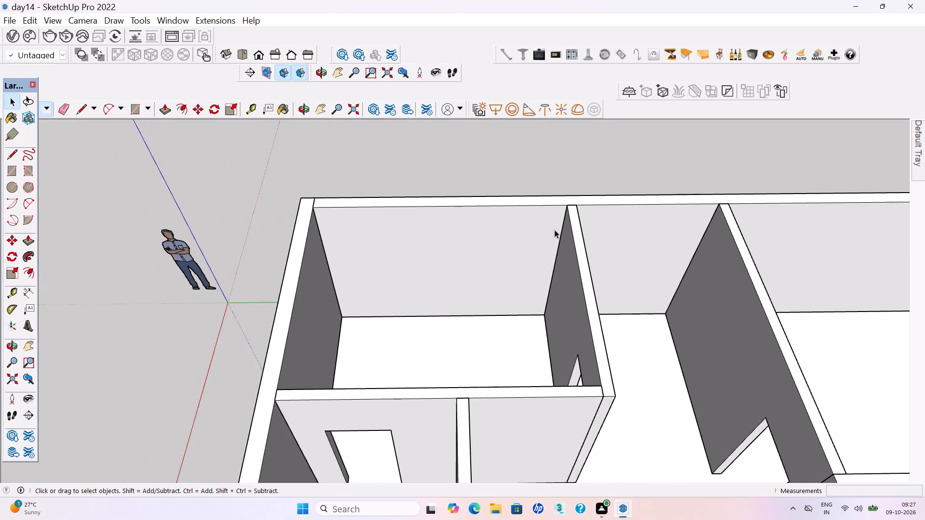
scroll(555, 230, "up", 3)
key("t")
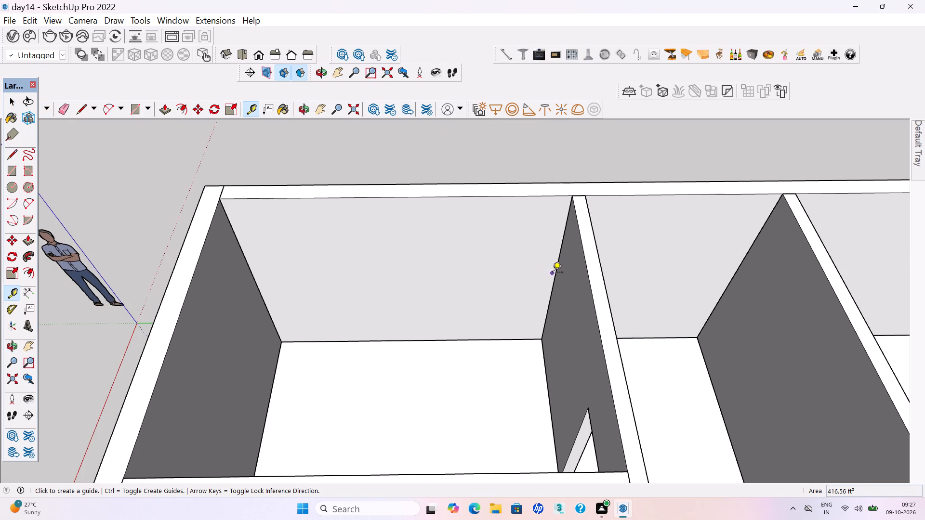
left_click(553, 273)
left_click(537, 255)
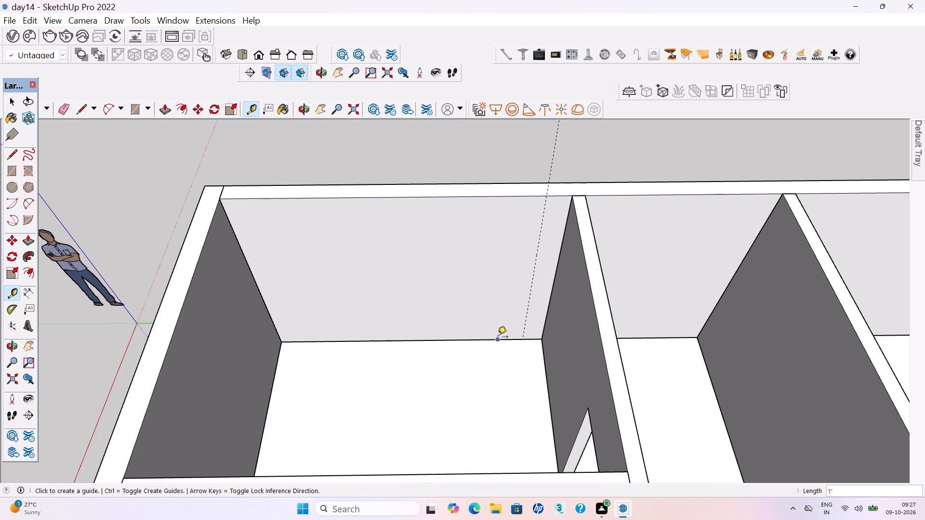
Add a horizontal guide 3' above the floor on the outer wall's inner face, and another 3' above it.
left_click(497, 340)
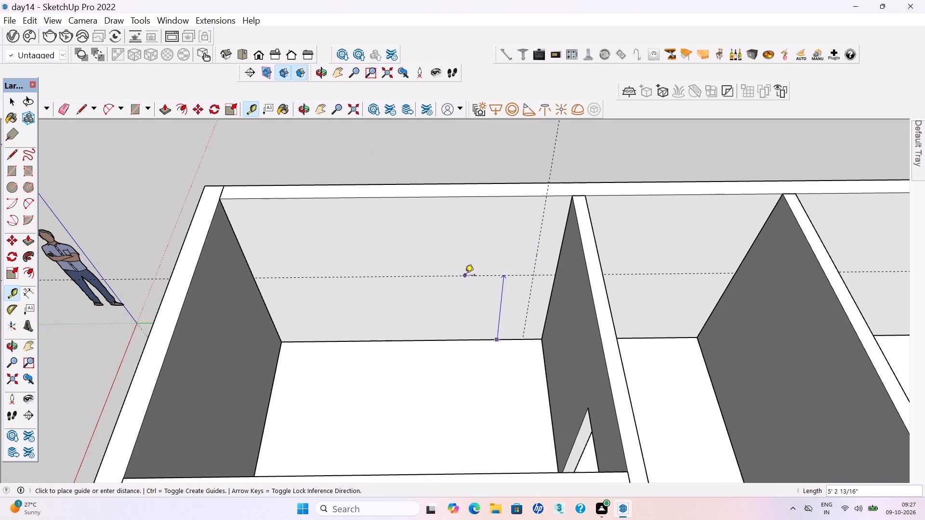
type("3'")
key("Return")
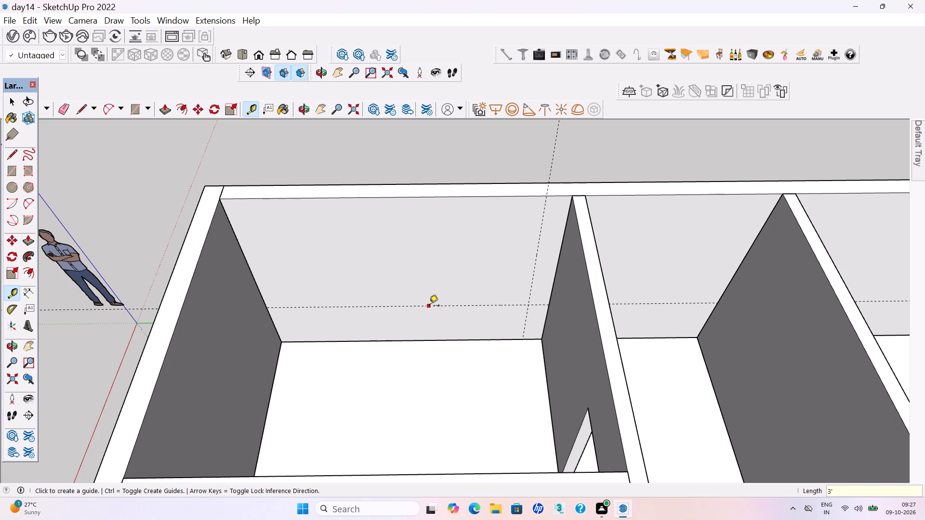
left_click(429, 306)
type("3'")
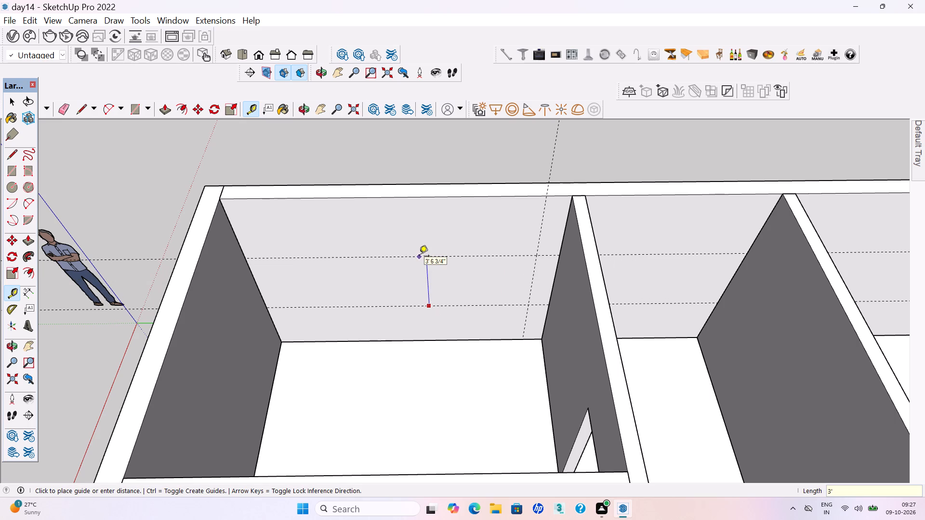
key("Return")
Add a second vertical guide on the outer wall, 3' from the first vertical guide, away from the partition.
middle_click_drag(457, 287, 463, 258)
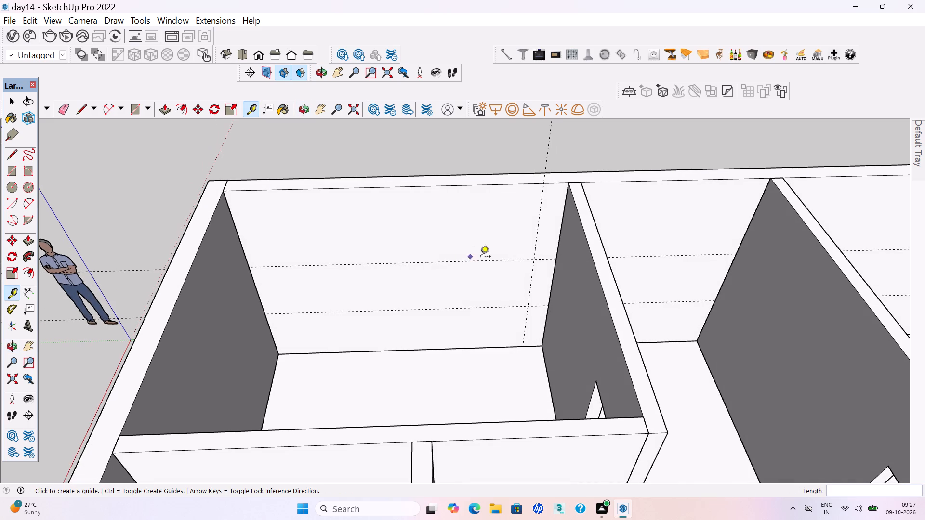
left_click(530, 274)
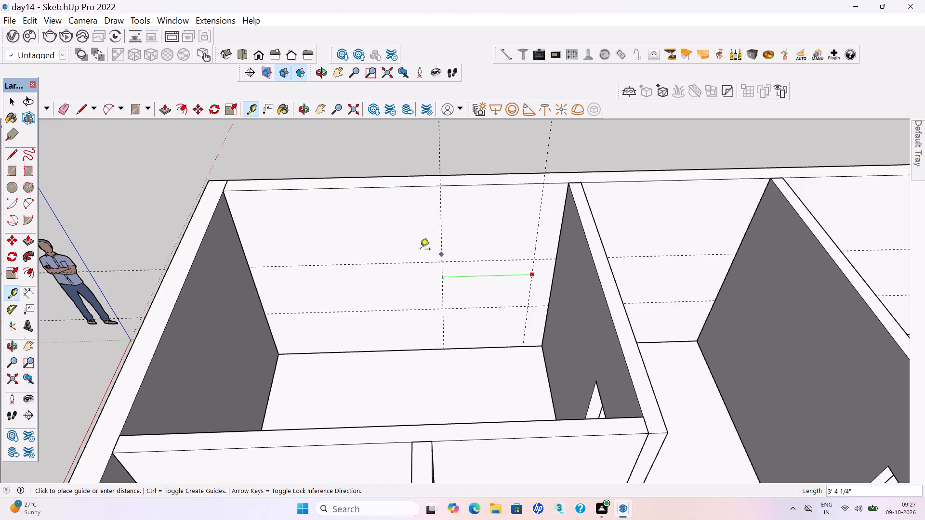
type("3'")
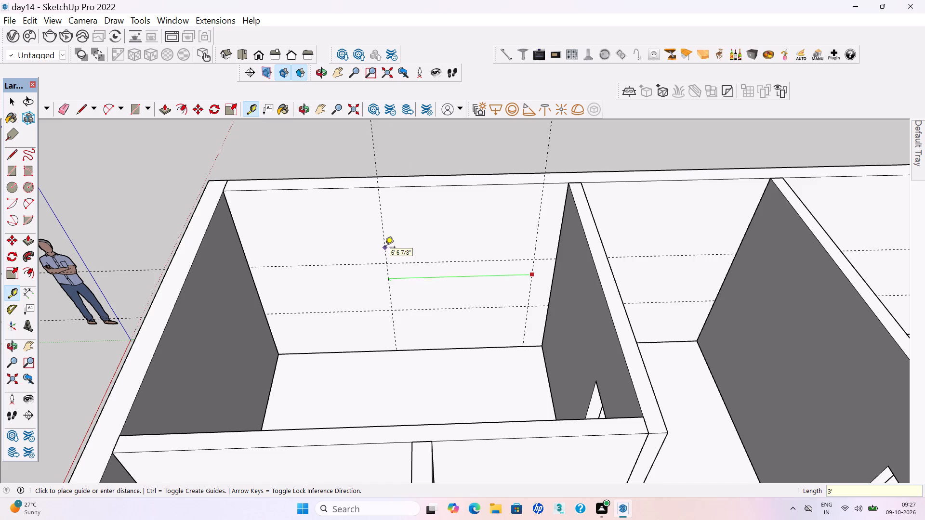
key("Return")
key("space")
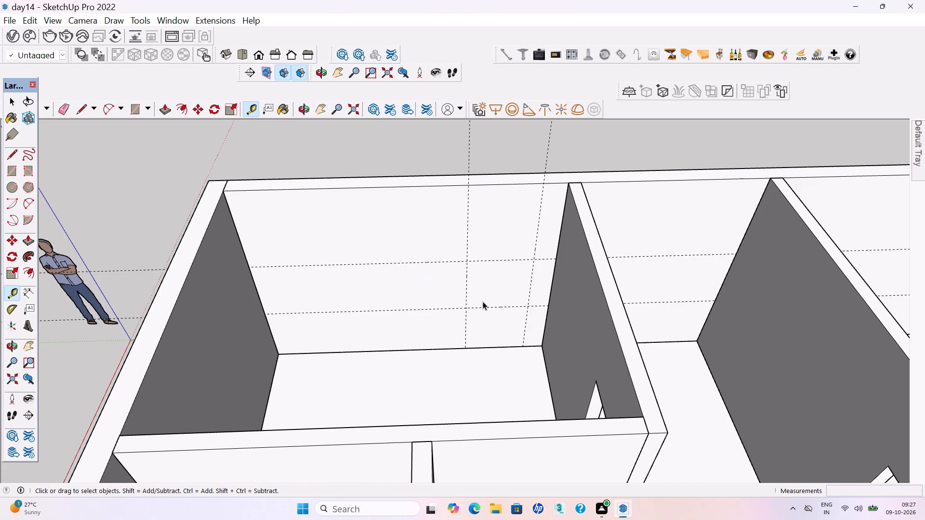
Open the outer wall group for editing and draw a 3' by 3' window rectangle between the guide intersections.
double_click(483, 301)
triple_click(474, 288)
left_click(476, 288)
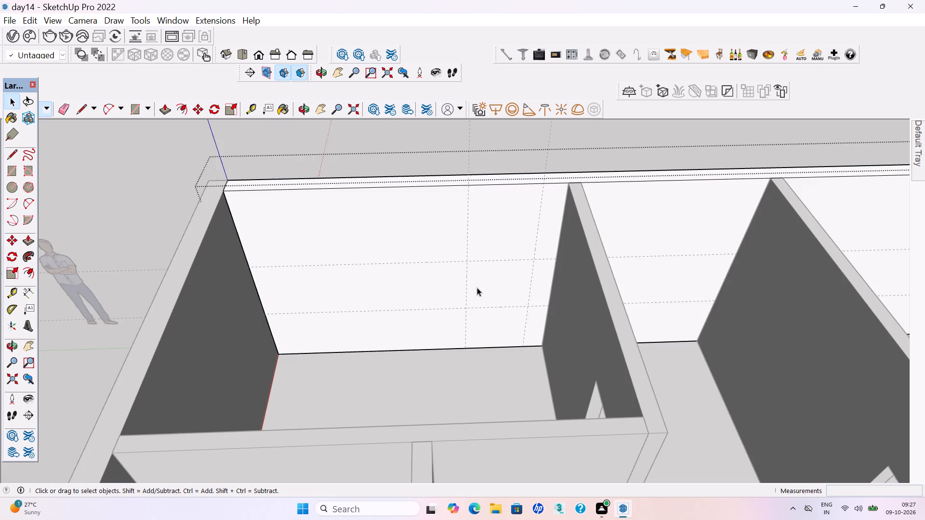
left_click(477, 287)
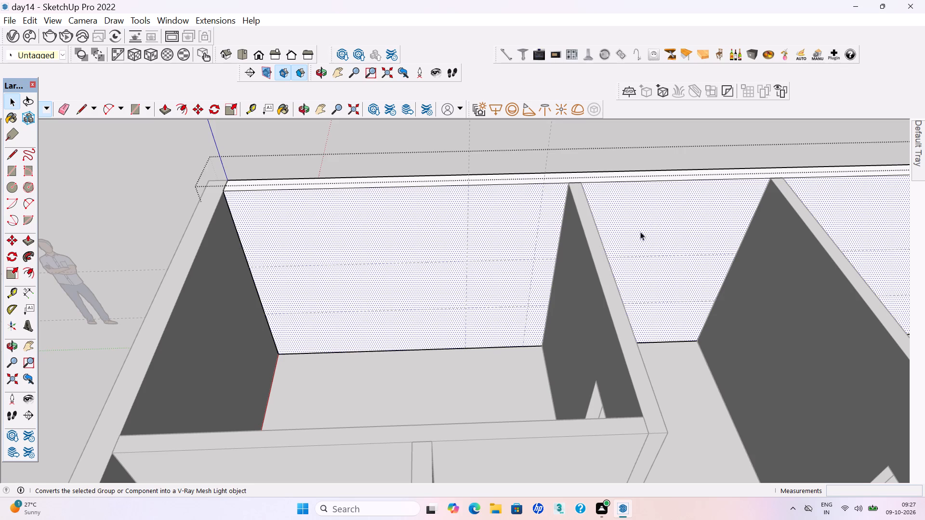
key("r")
left_click(468, 261)
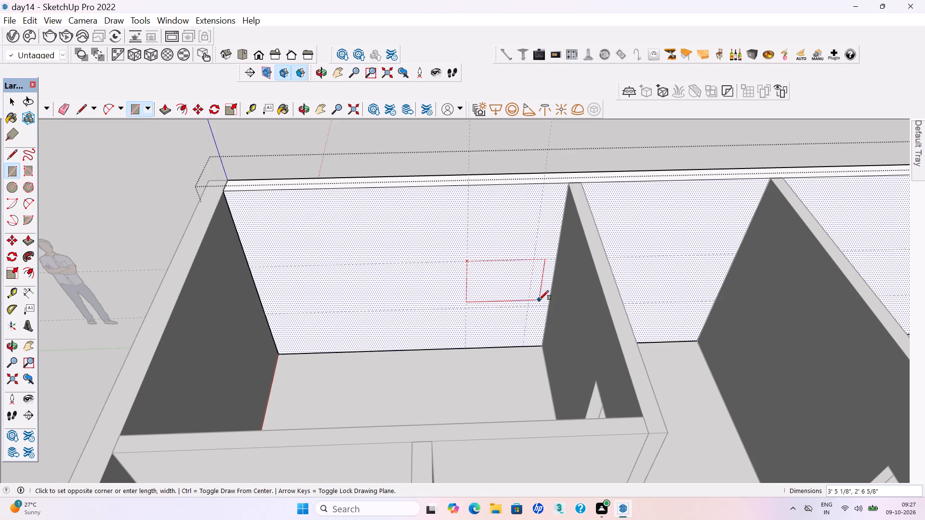
left_click(530, 306)
key("space")
Push the window rectangle through the outer wall to cut an opening, exit the wall group and save the model.
left_click(509, 291)
middle_click_drag(518, 290, 486, 277)
key("p")
scroll(499, 297, "up", 4)
left_click(509, 305)
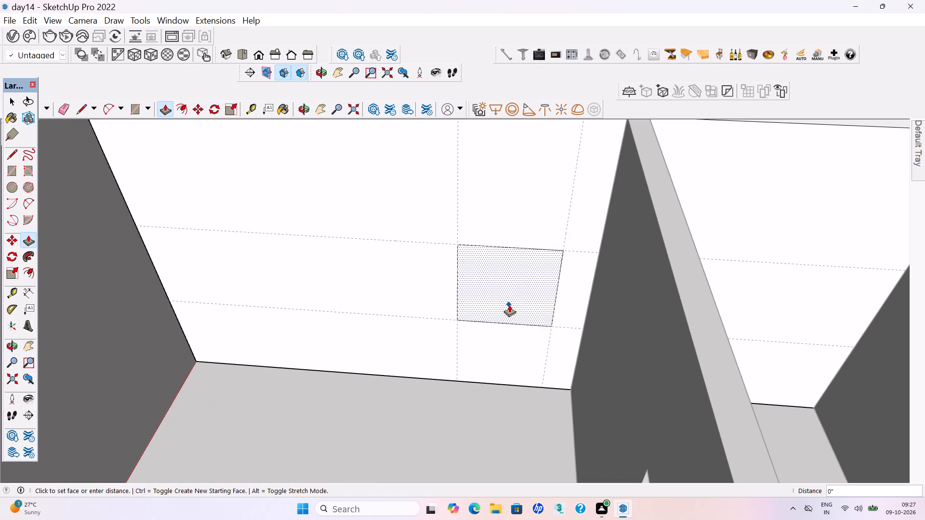
left_click(482, 279)
scroll(497, 292, "down", 10)
key("space")
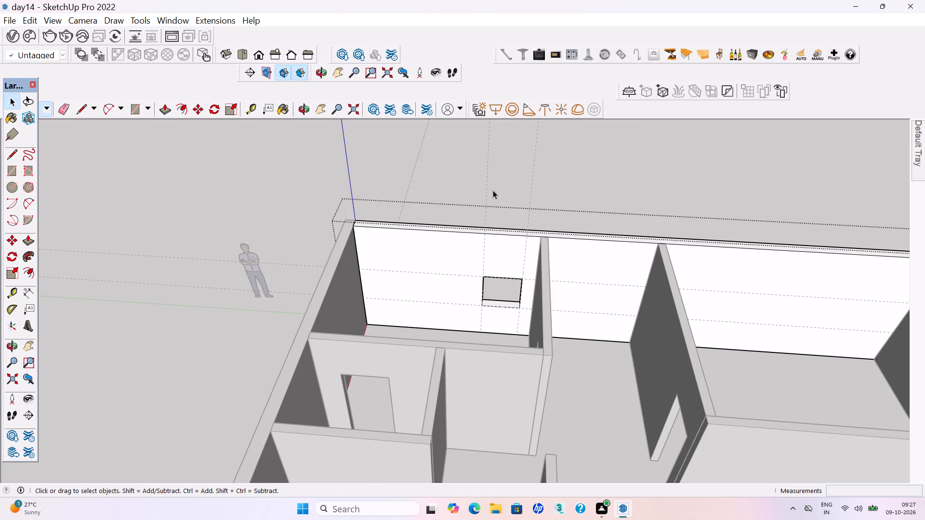
left_click(493, 190)
key("ctrl+s")
key("ctrl+s")
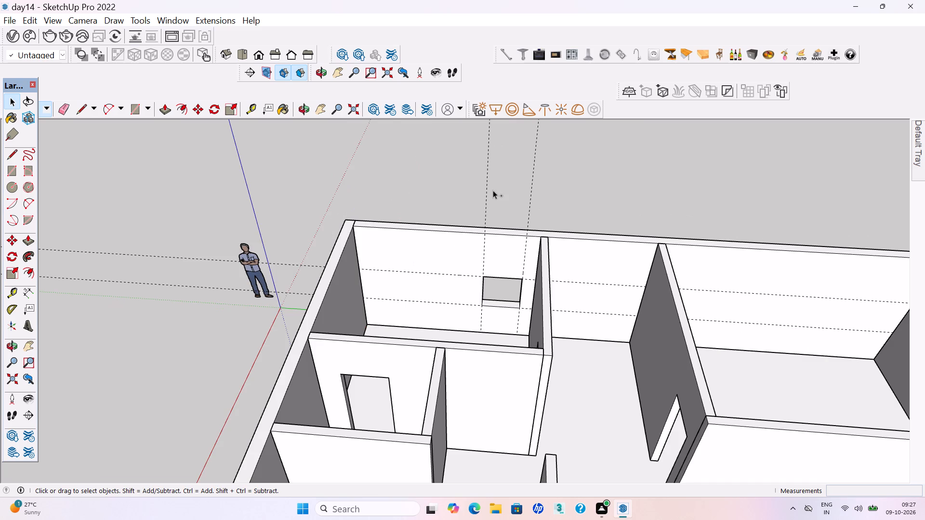
Delete the two vertical and two horizontal guides used for the window opening and save the model.
key("space")
left_click(434, 179)
scroll(458, 252, "down", 3)
middle_click_drag(460, 252, 467, 238)
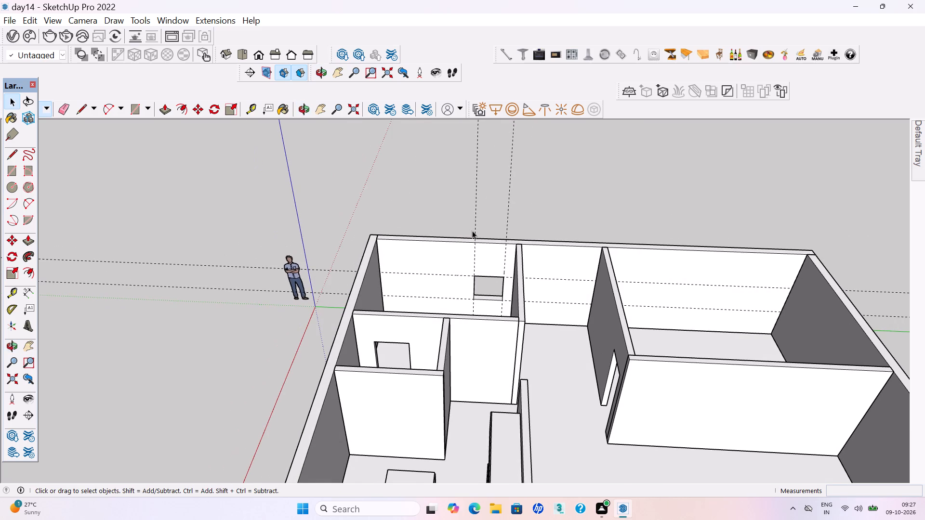
left_click_drag(524, 203, 461, 176)
key("Delete")
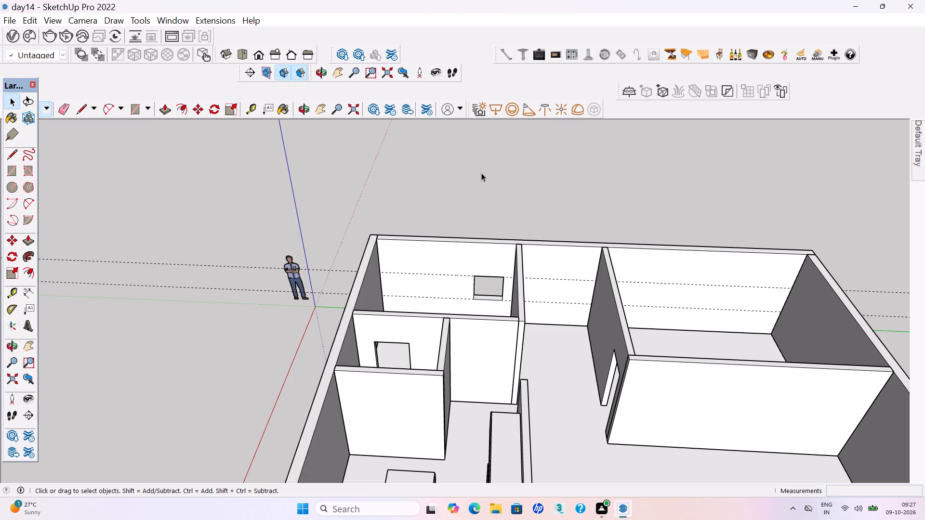
scroll(561, 185, "down", 4)
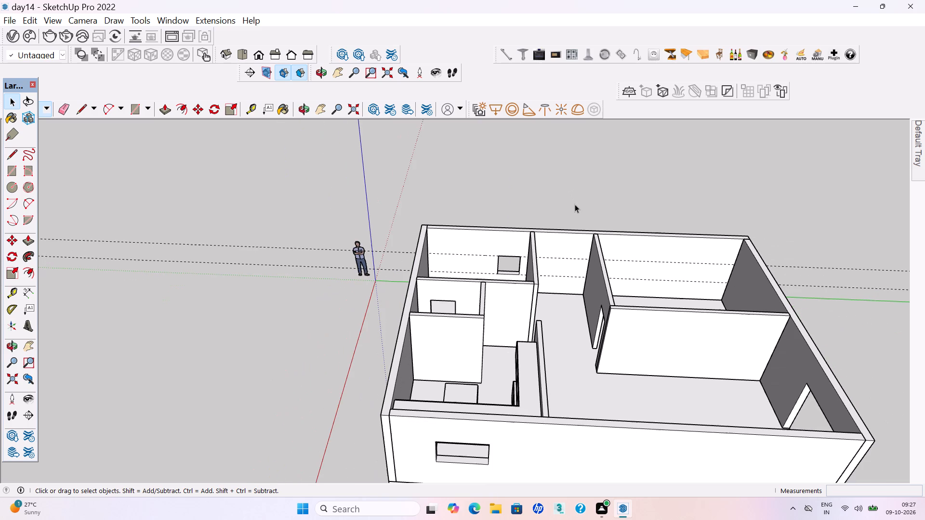
left_click_drag(329, 292, 290, 226)
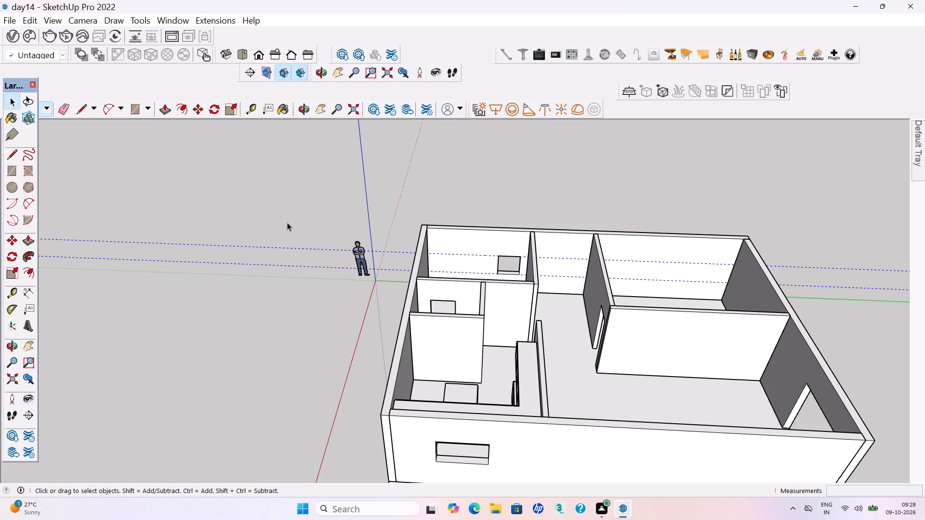
key("Delete")
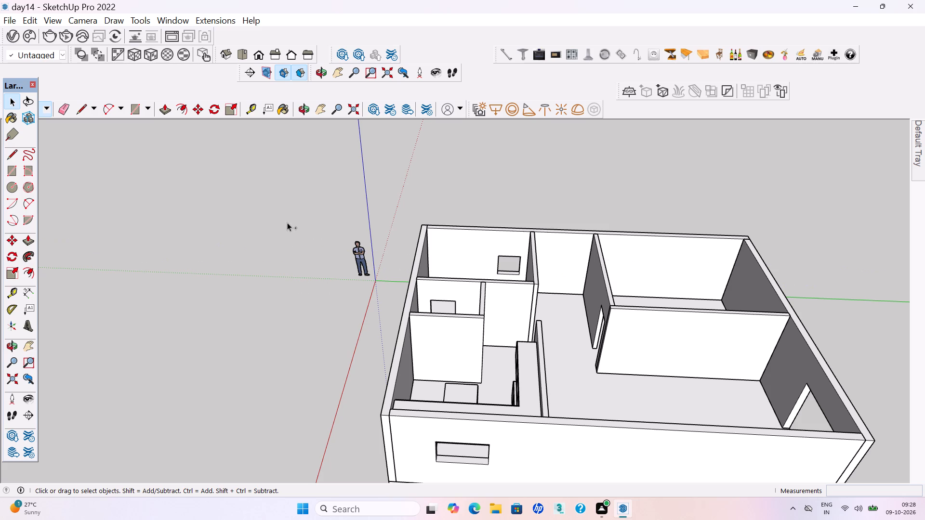
key("ctrl+s")
key("ctrl+s")
Place a floor guide in the corner room, 2' in from the base of the wall with the new window.
scroll(396, 292, "down", 2)
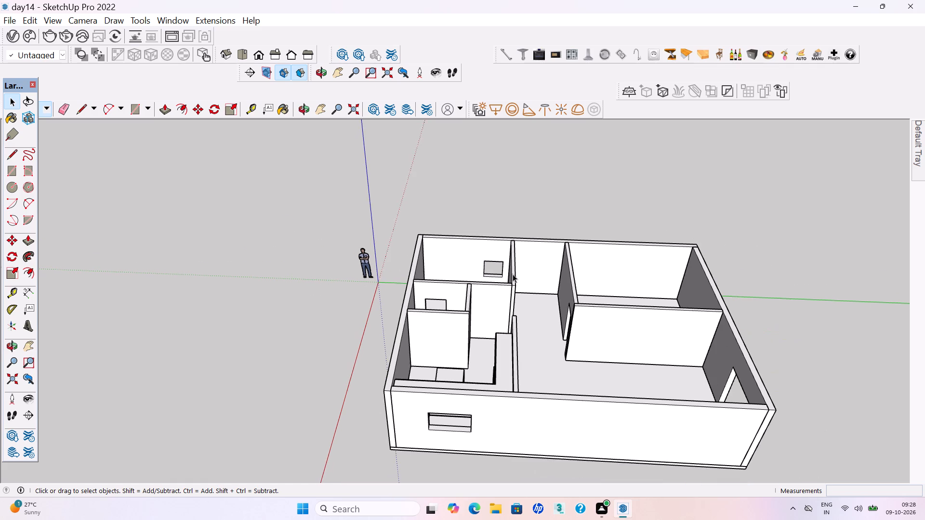
middle_click_drag(508, 296, 484, 339)
scroll(514, 208, "up", 3)
middle_click_drag(517, 286, 555, 332)
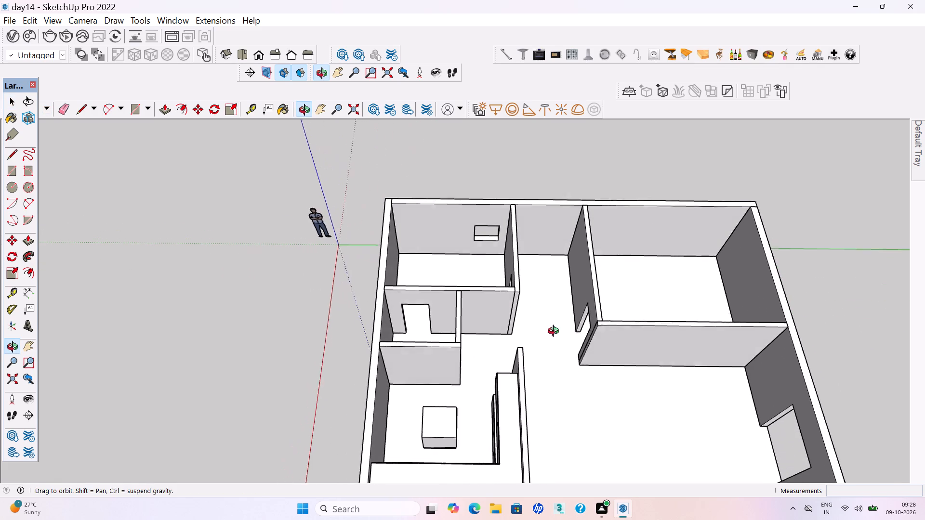
middle_click_drag(555, 332, 557, 333)
scroll(464, 225, "up", 4)
middle_click_drag(476, 298, 476, 366)
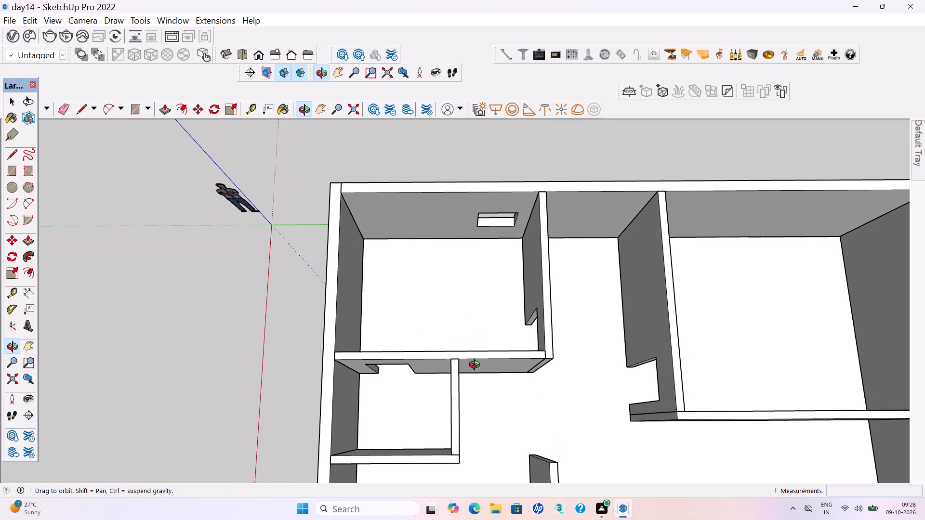
middle_click_drag(476, 366, 160, 303)
middle_click_drag(471, 297, 435, 279)
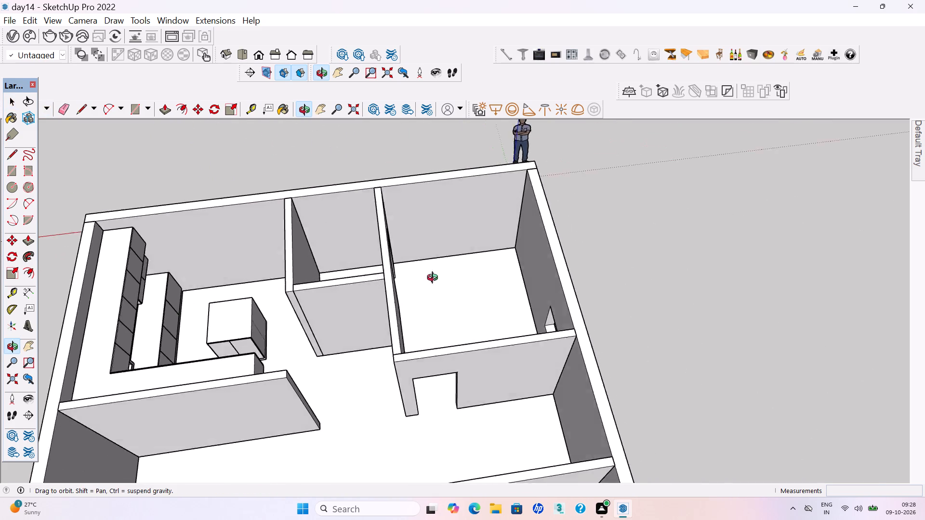
middle_click_drag(435, 279, 837, 315)
scroll(435, 223, "up", 3)
middle_click_drag(451, 262, 398, 231)
middle_click(373, 231)
key("t")
left_click(406, 284)
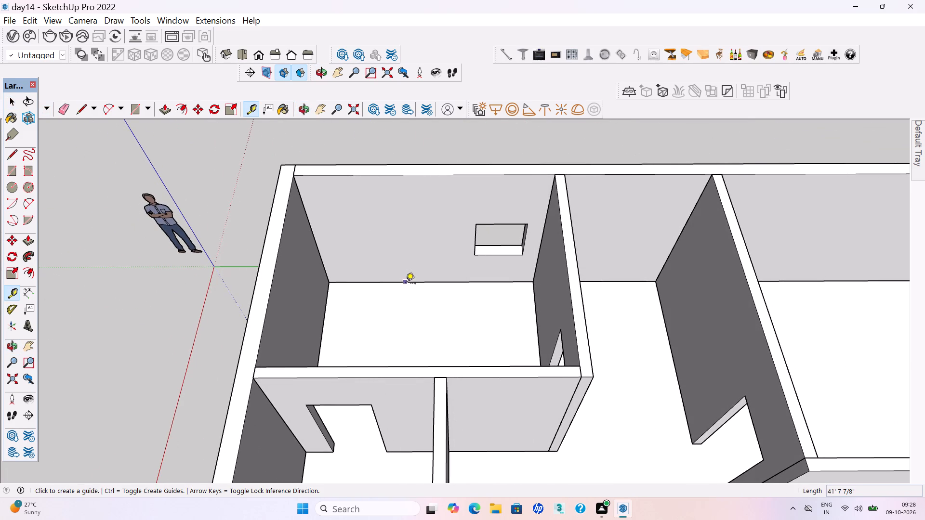
type("2'")
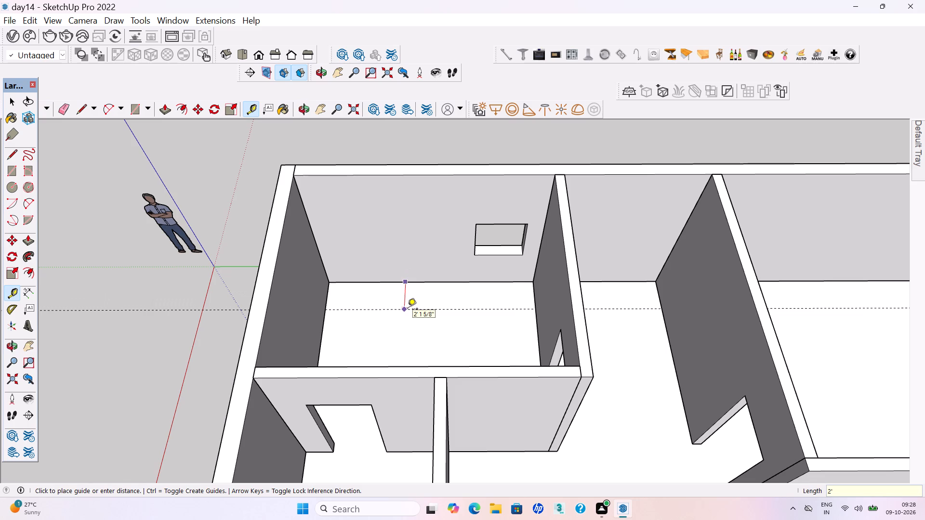
key("Return")
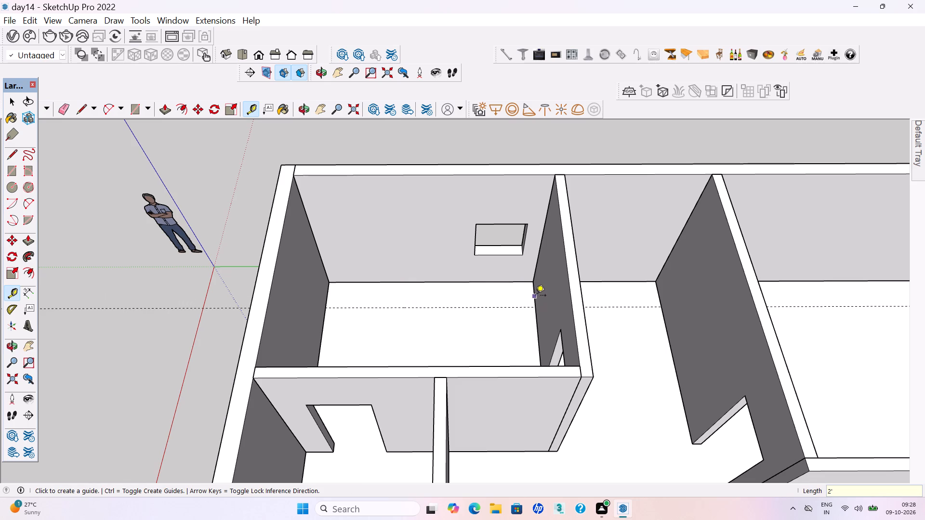
Place a perpendicular floor guide about 4' 1/2" from the partition wall in the corner room and save the model.
left_click(534, 295)
left_click(473, 280)
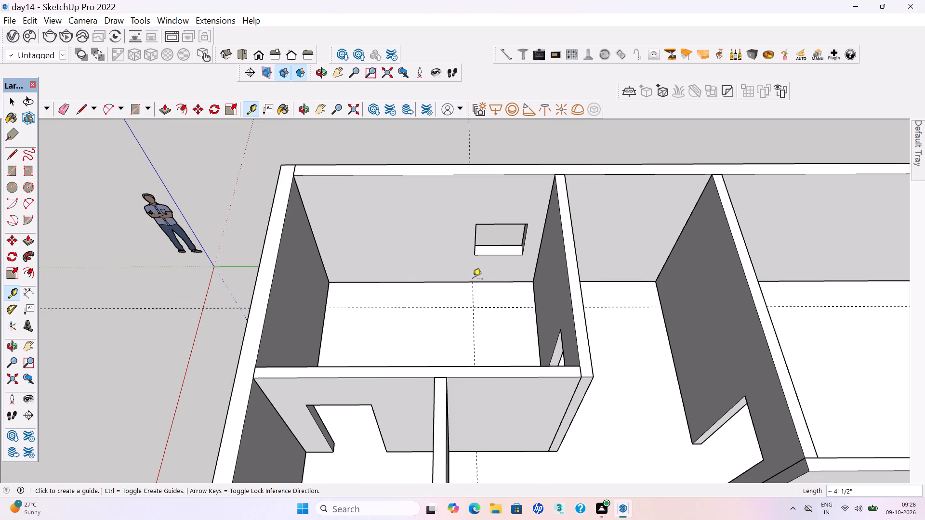
middle_click_drag(471, 302, 468, 295)
scroll(468, 292, "up", 1, "ctrl")
key("ctrl+s")
key("ctrl+s")
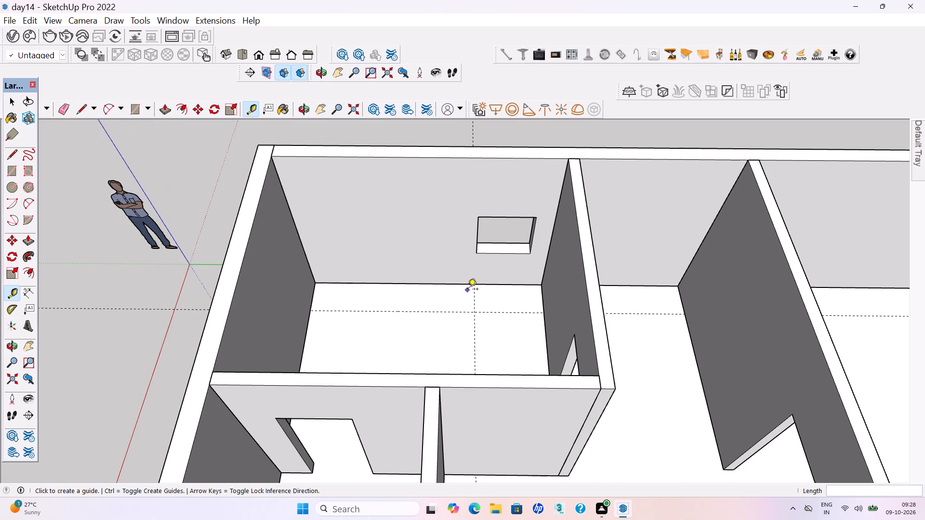
key("ctrl+s")
key("space")
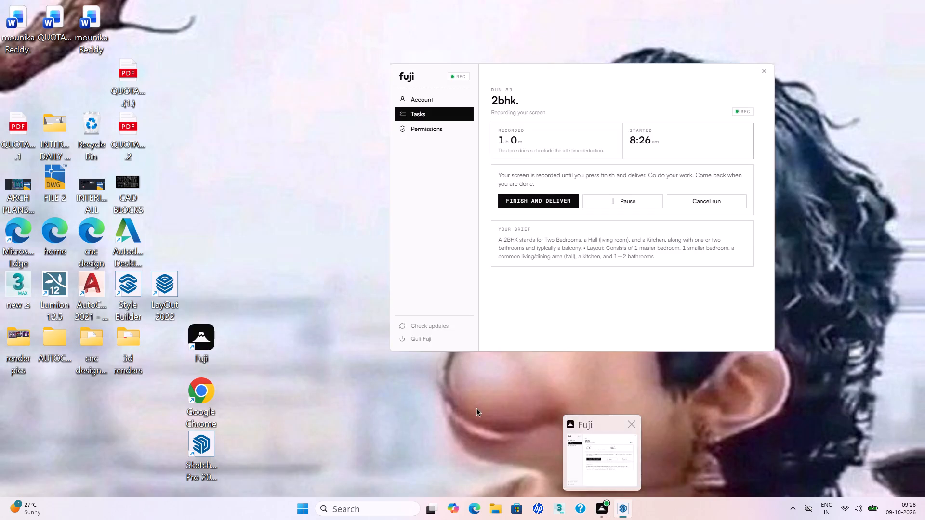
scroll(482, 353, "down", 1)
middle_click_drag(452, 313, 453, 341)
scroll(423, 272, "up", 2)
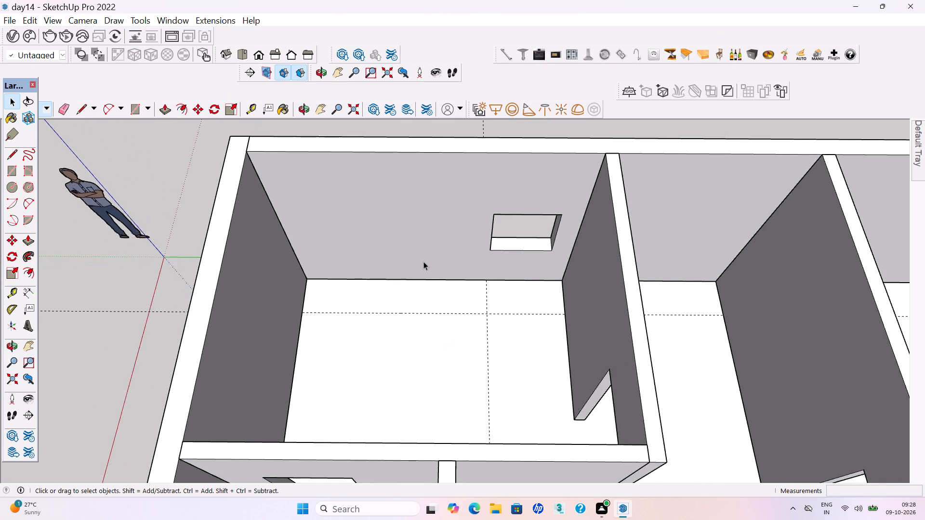
Draw a floor rectangle about 9' 7 1/8" by 2' from the corner room's back corner to the guide intersection and group it.
scroll(423, 261, "up", 1)
key("r")
left_click(292, 281)
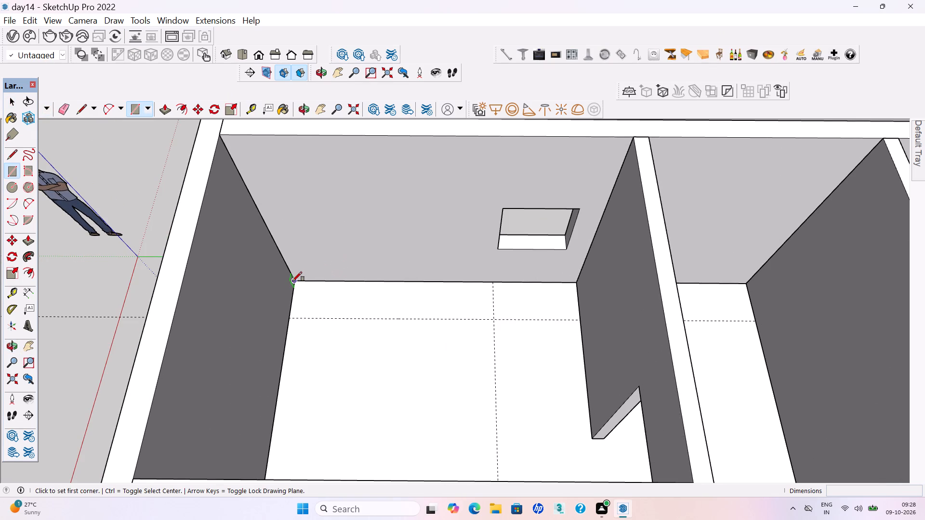
left_click(494, 317)
key("space")
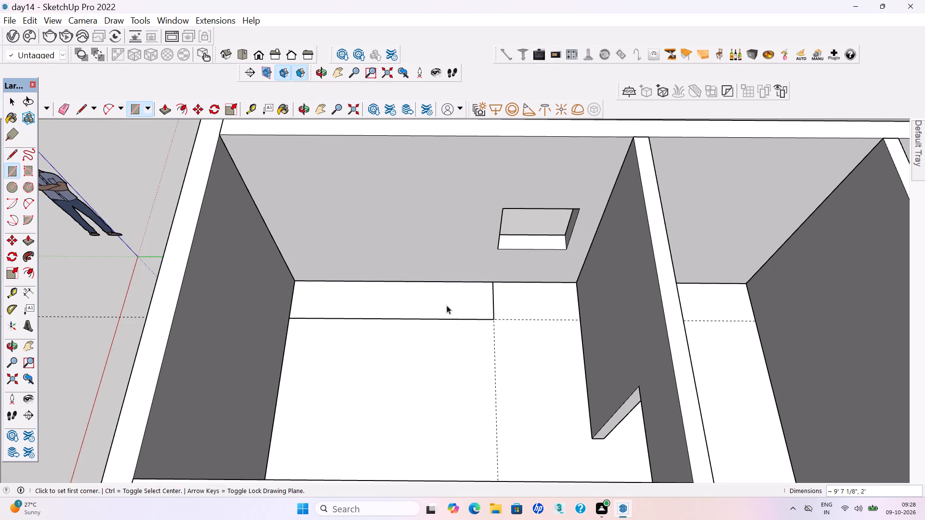
double_click(446, 305)
right_click(446, 305)
left_click(480, 173)
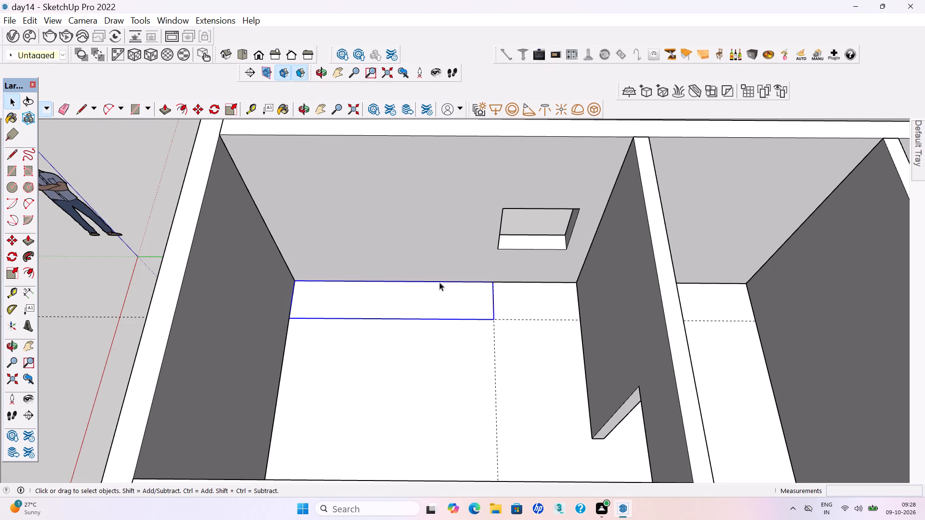
Inside the new floor group, pull the rectangle up 4" to form a base, exit the group and save the model.
double_click(443, 309)
left_click(440, 309)
key("p")
left_click(440, 309)
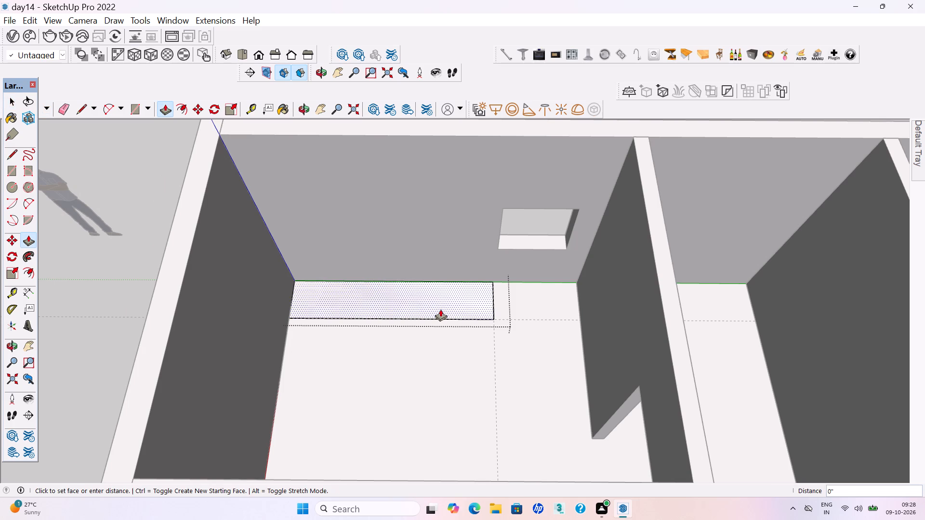
type("4\"")
key("Return")
key("space")
left_click(438, 376)
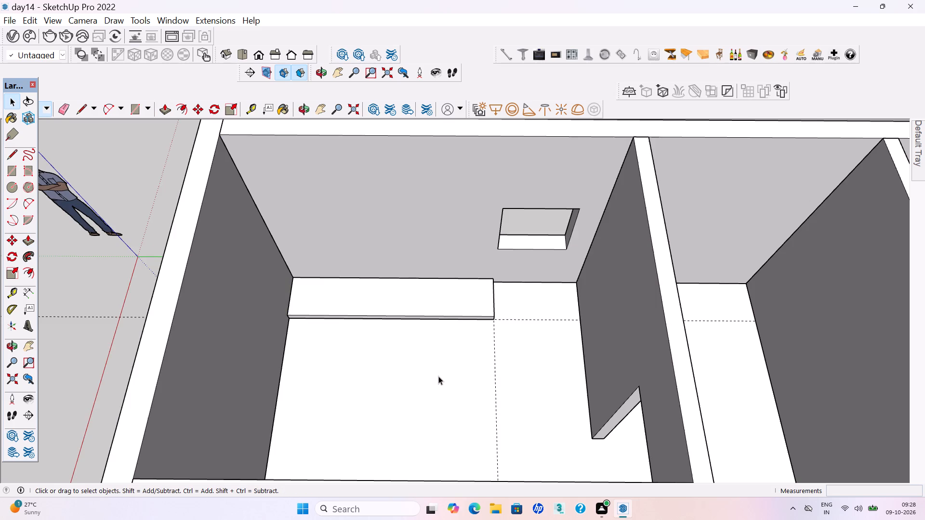
key("ctrl+s")
key("ctrl+s")
key("ctrl+s")
scroll(436, 392, "down", 1)
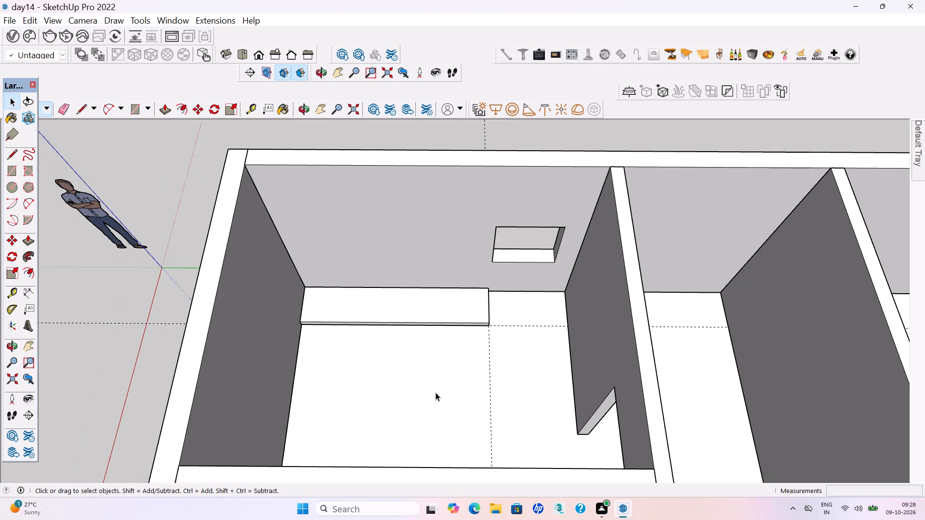
Draw a rectangle covering the top of the 4" base and make it a separate group.
middle_click_drag(432, 391, 431, 360)
scroll(413, 302, "up", 4)
key("r")
scroll(595, 310, "down", 2)
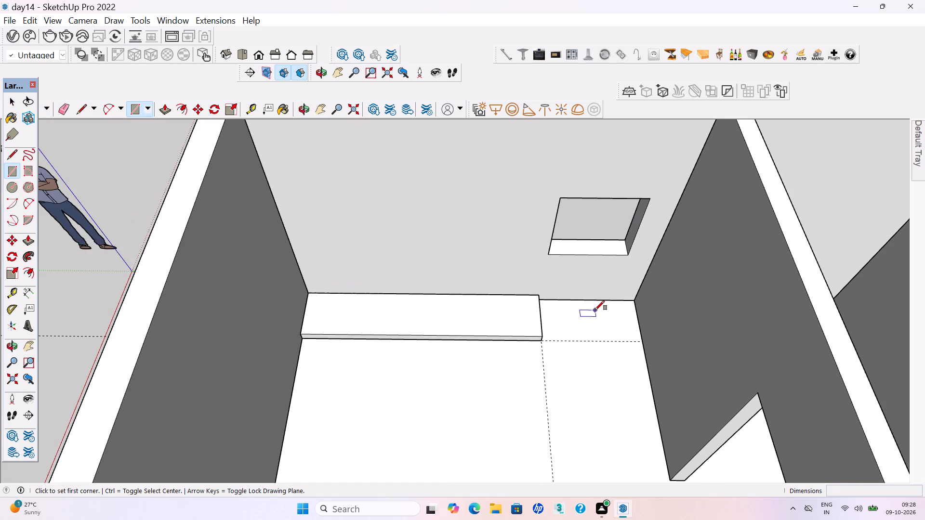
left_click(312, 293)
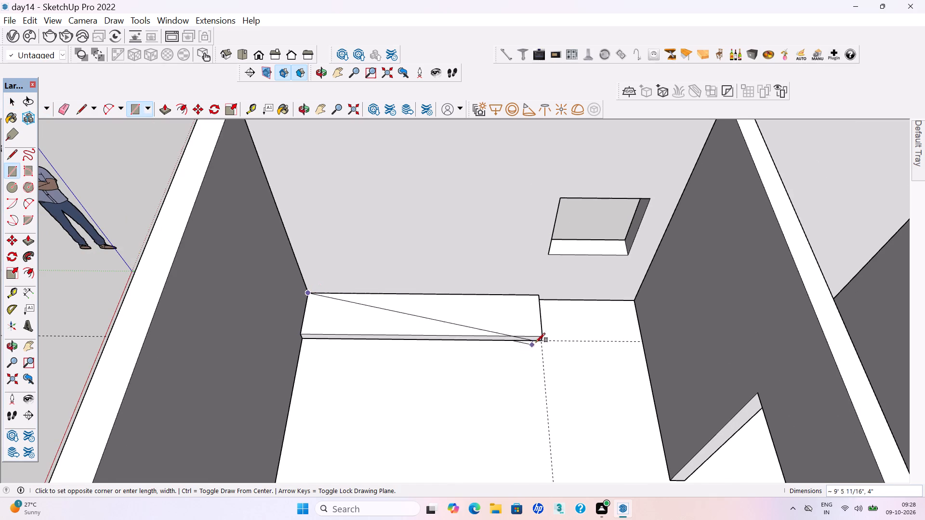
left_click(538, 335)
key("space")
double_click(489, 323)
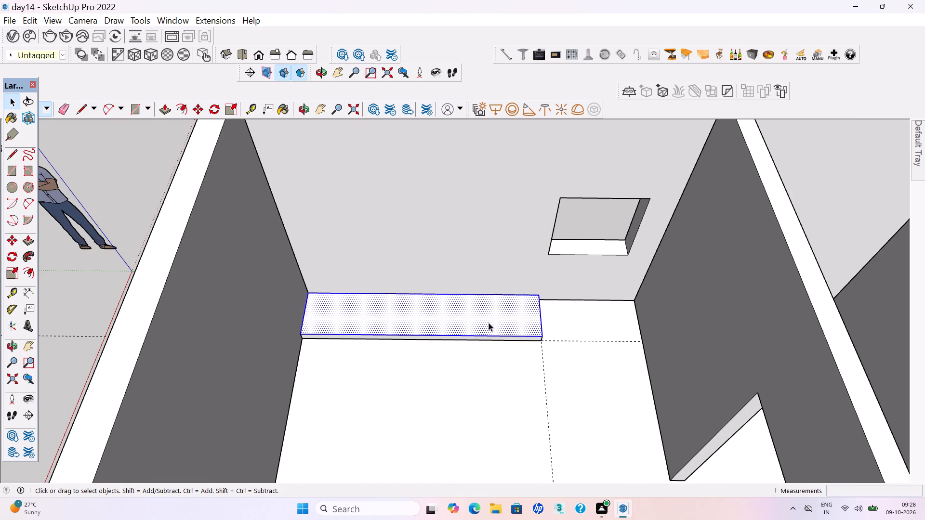
right_click(489, 323)
left_click(526, 186)
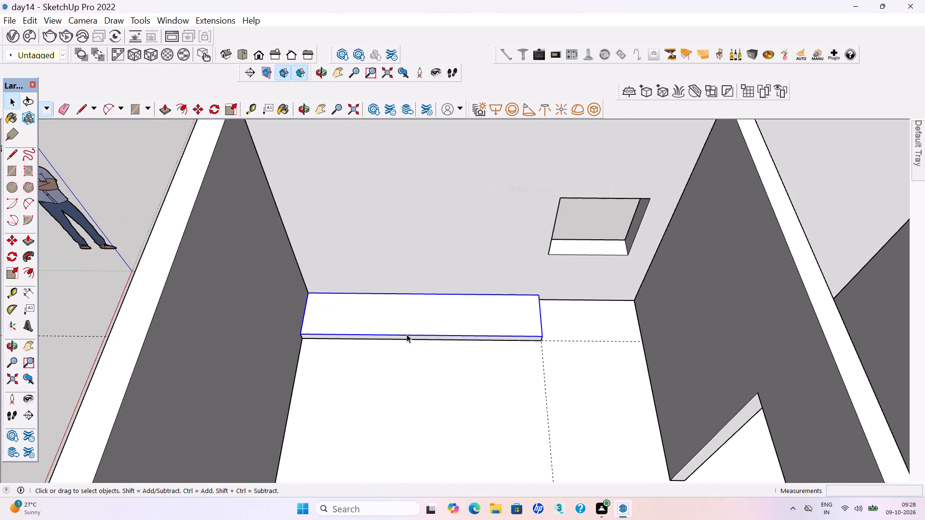
Inside the new group, pull the rectangle up 7' to form the cabinet body above the base.
double_click(403, 322)
left_click(403, 322)
key("p")
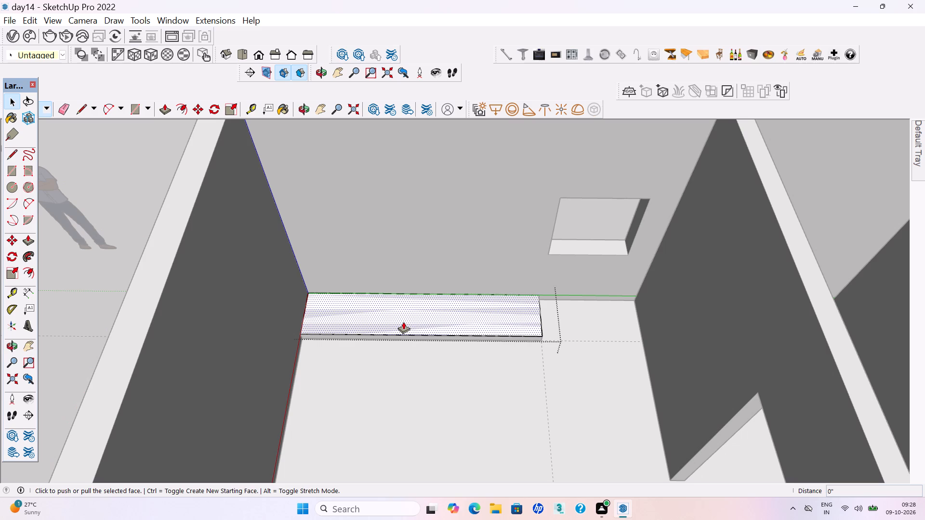
left_click(403, 322)
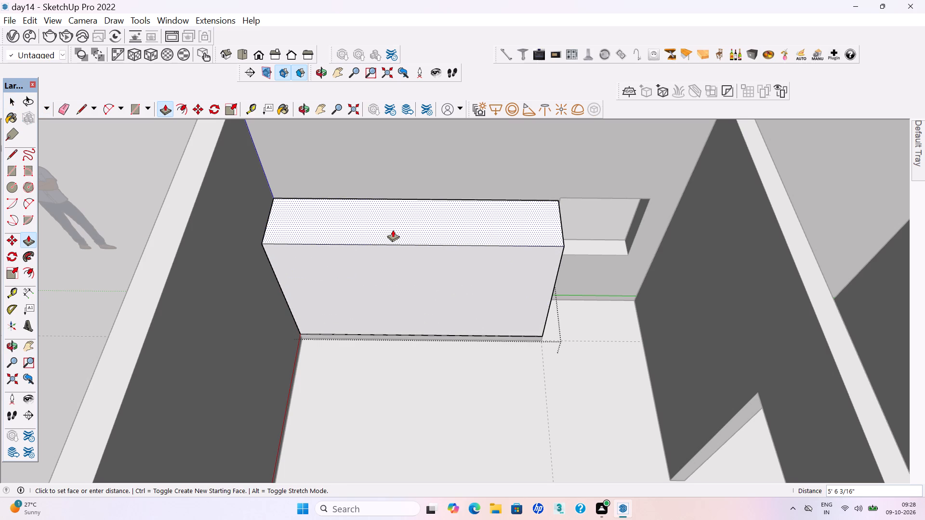
type("7'")
key("Return")
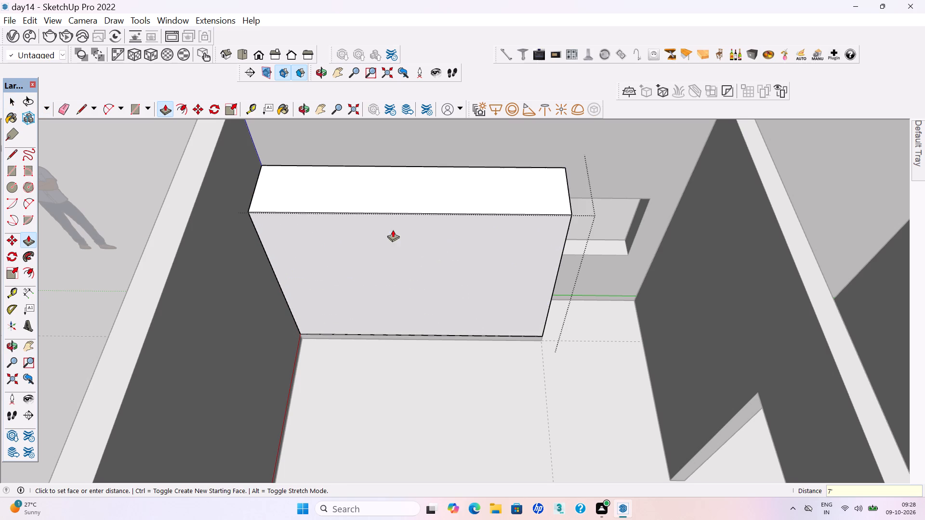
key("space")
Offset the outline of the cabinet body's front face inward by 18mm.
scroll(445, 342, "down", 3)
middle_click(437, 319)
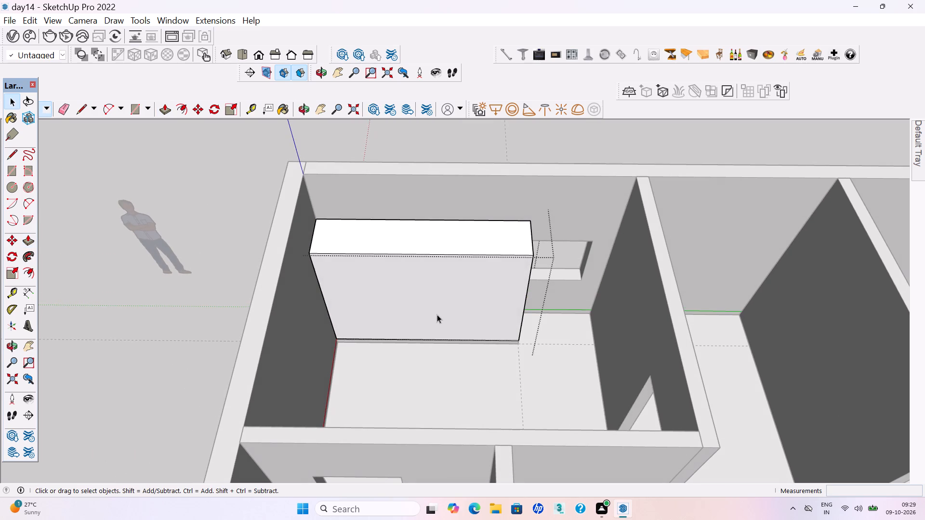
left_click(437, 314)
key("f")
left_click(432, 303)
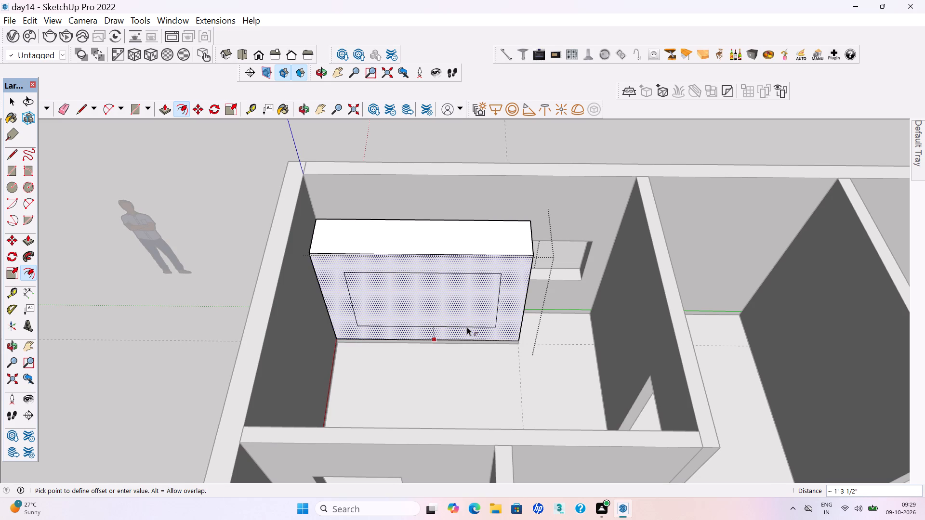
type("18mm")
key("Return")
key("space")
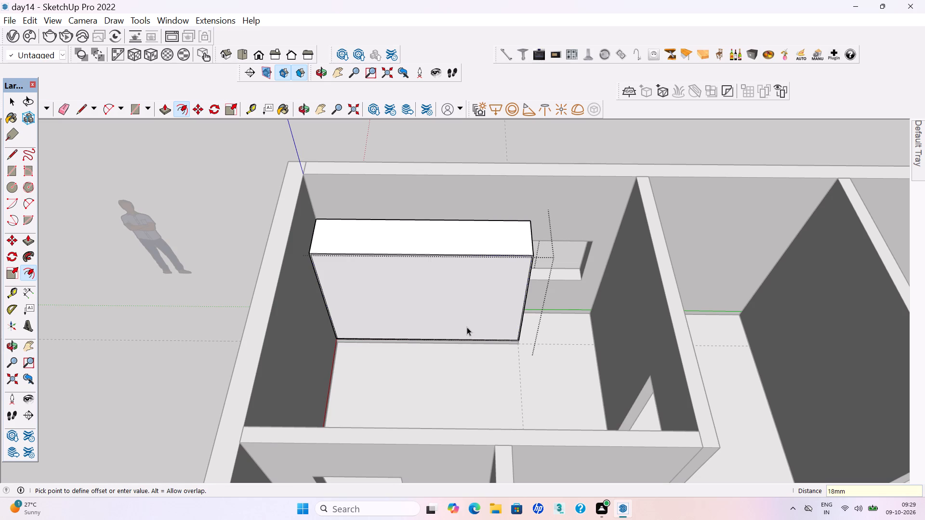
Push the cabinet's inner front face in about 1' 6 1/2" to hollow it, exit the group and save the model.
left_click(495, 327)
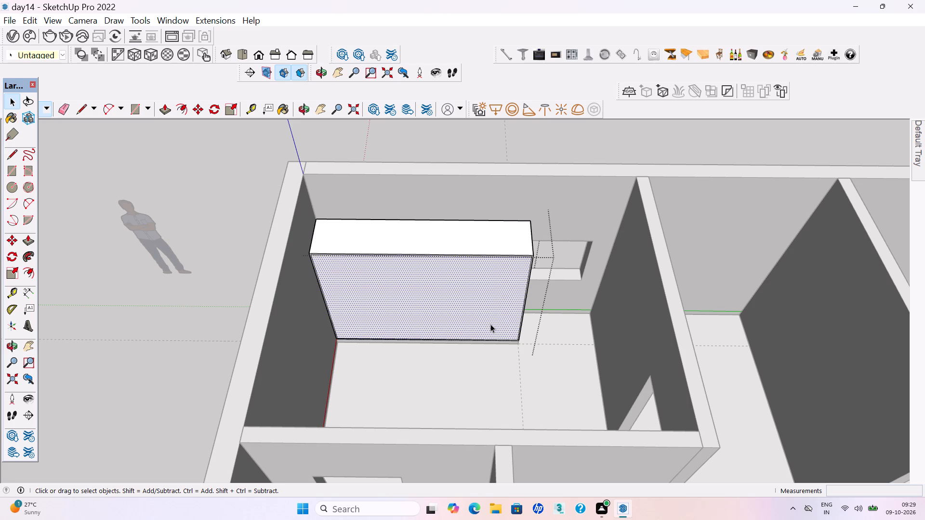
key("p")
left_click(485, 319)
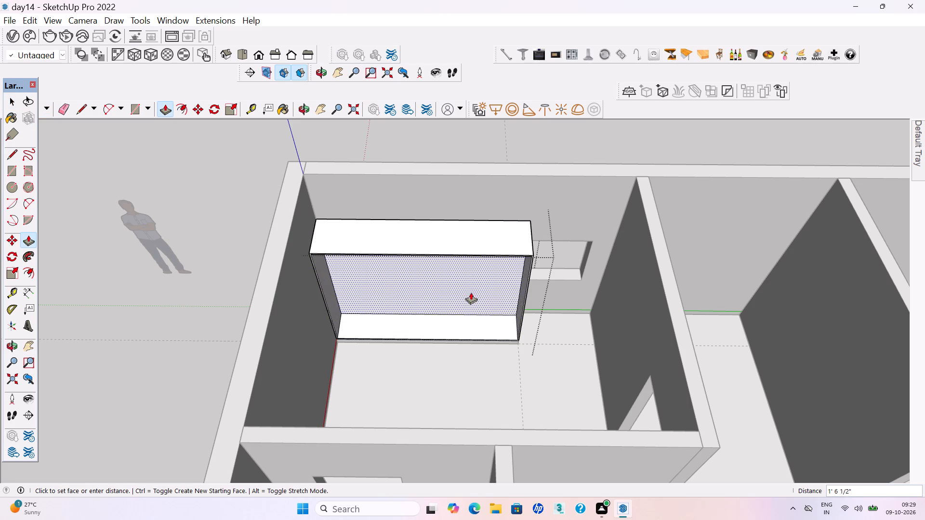
left_click(471, 291)
scroll(466, 312, "down", 5)
key("space")
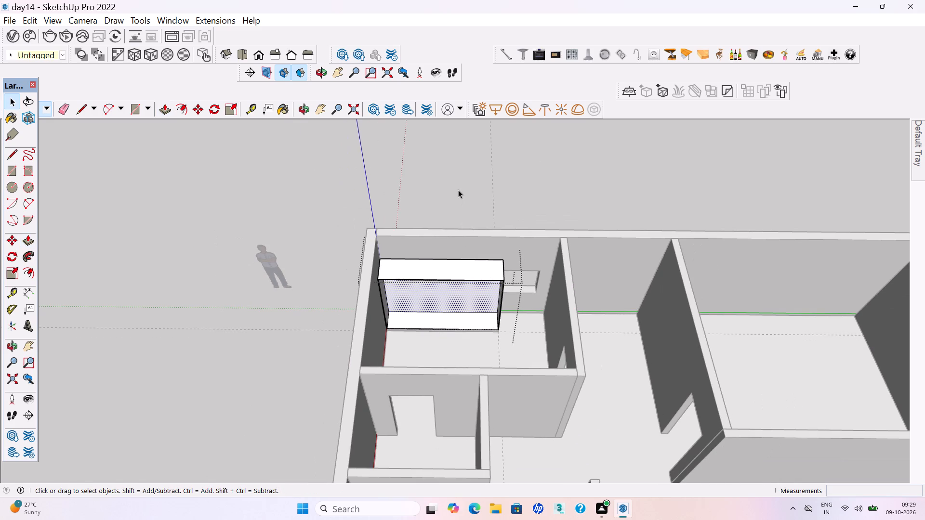
left_click(458, 190)
key("ctrl+s")
key("ctrl+s")
key("ctrl+s")
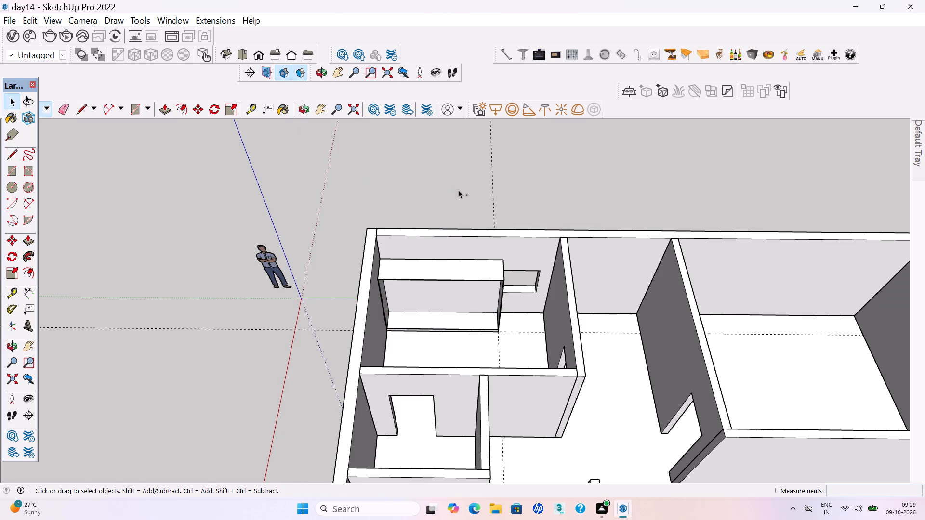
Place a vertical guide across the cabinet front's centre, about 4' 8 7/8" from its inner side edge.
scroll(466, 298, "up", 7)
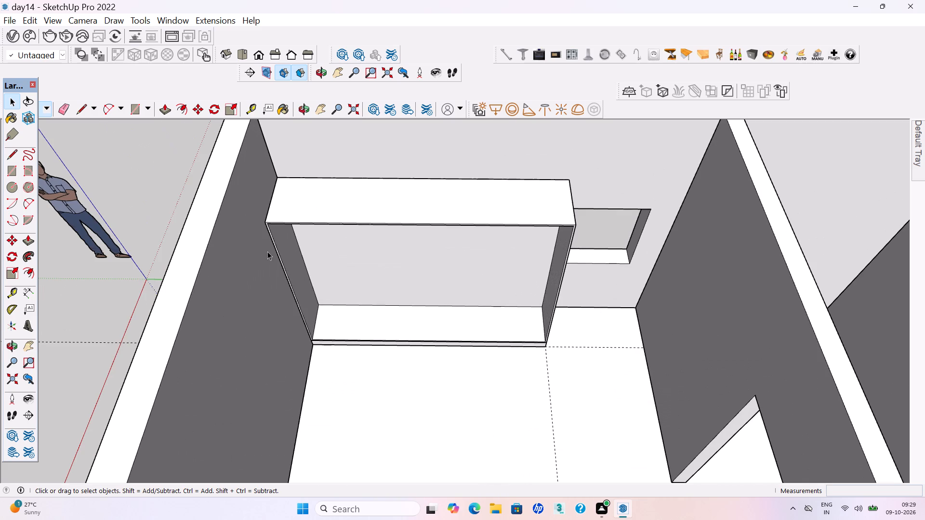
key("t")
left_click(292, 285)
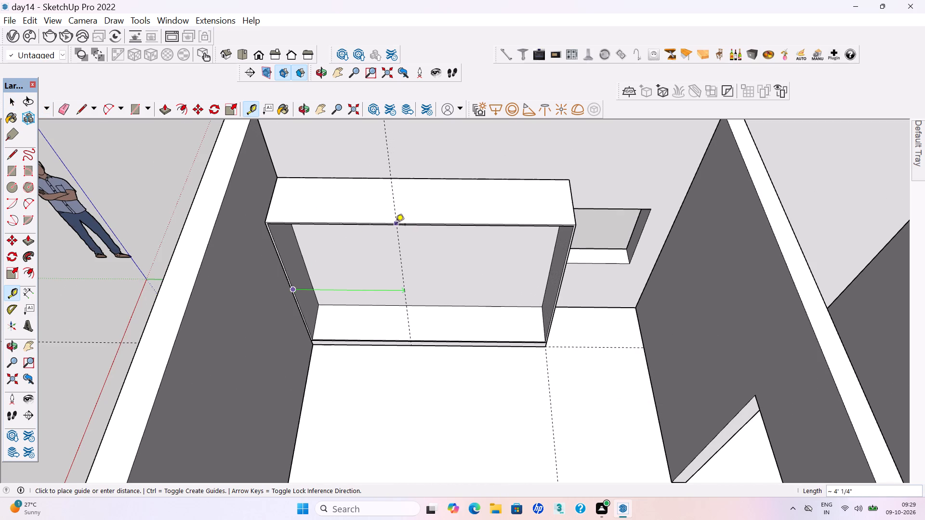
left_click(420, 223)
Draw a line about 4' 8 7/8" along the cabinet opening's top inner edge, from its corner to the centre guide.
middle_click_drag(432, 283, 442, 273)
scroll(333, 220, "up", 4)
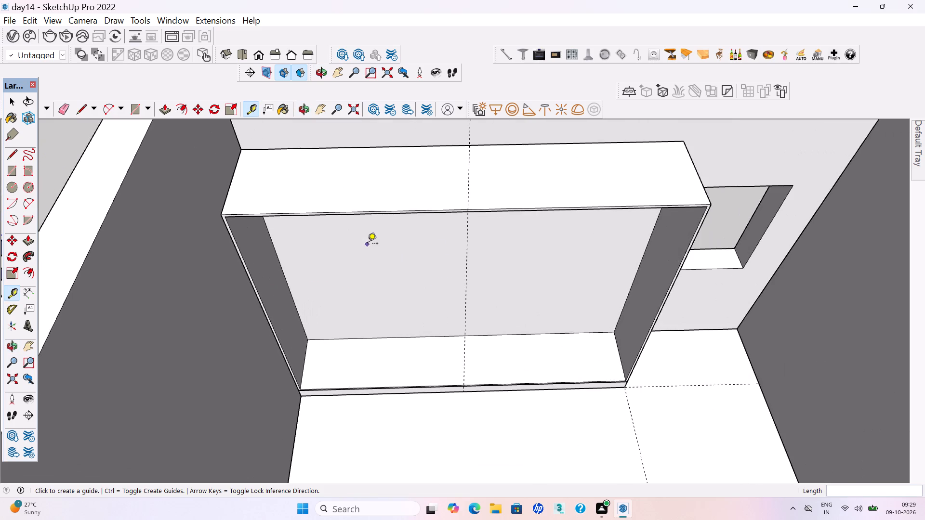
key("h")
left_click_drag(363, 275, 461, 294)
middle_click_drag(586, 327, 474, 299)
middle_click(474, 299)
scroll(410, 190, "up", 5)
middle_click_drag(466, 221, 495, 187)
left_click_drag(498, 228, 501, 249)
key("l")
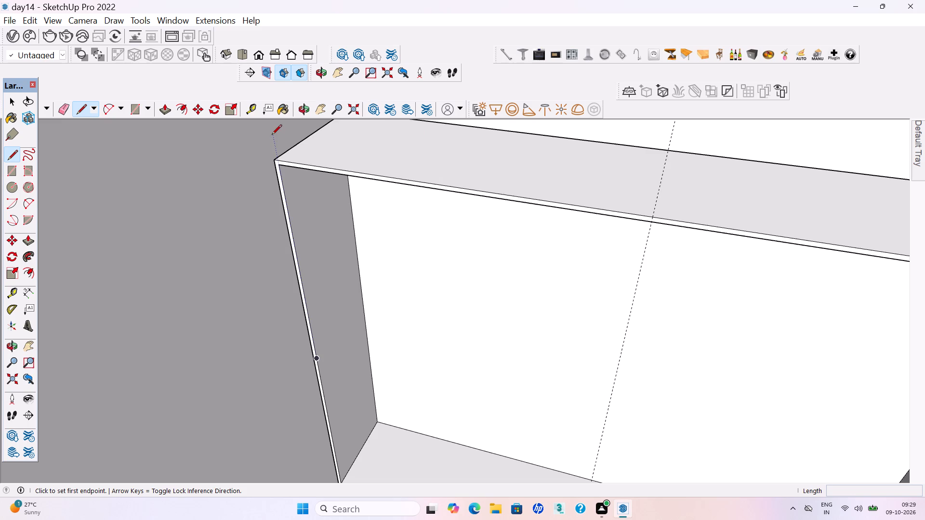
scroll(272, 165, "up", 4)
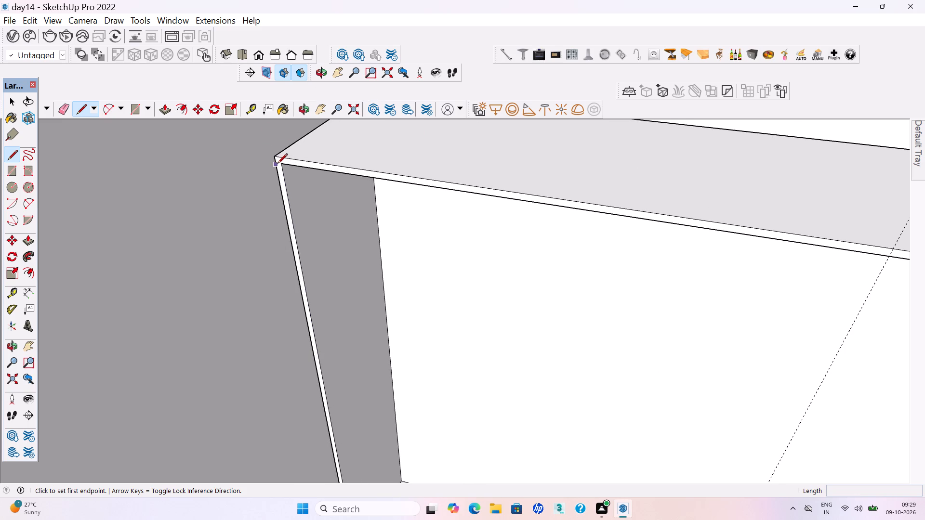
left_click(281, 165)
scroll(281, 165, "down", 5)
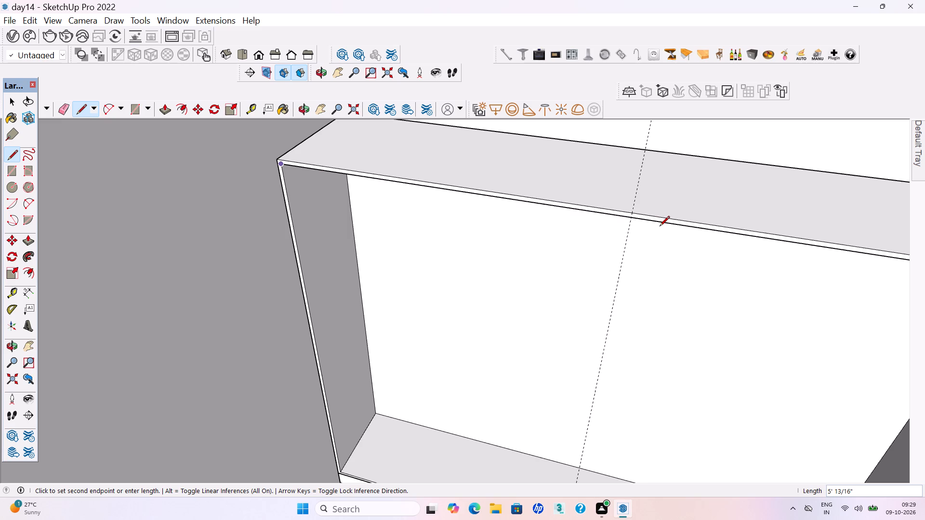
scroll(659, 218, "up", 6)
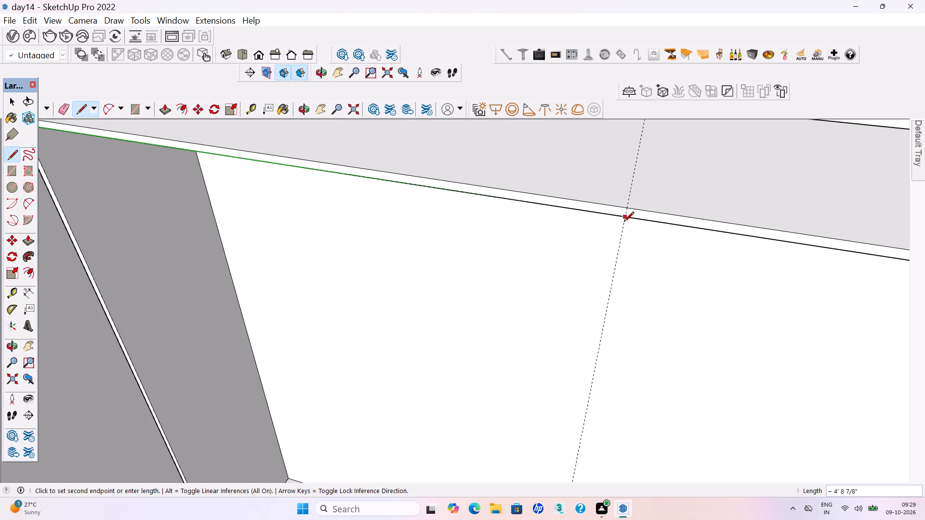
scroll(624, 222, "up", 8)
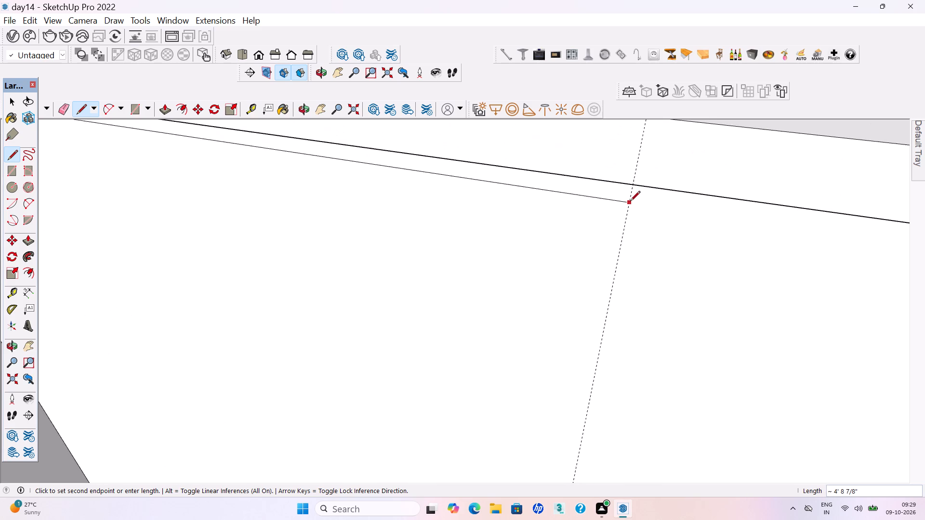
left_click(632, 186)
key("space")
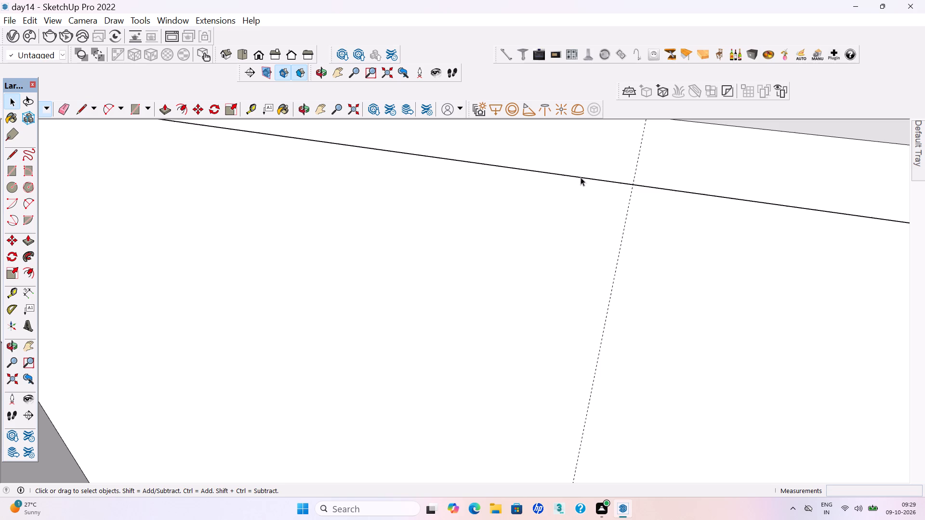
Divide the line along the opening's top edge into 2 segments and select the segment next to the centre guide.
left_click(581, 178)
right_click(581, 178)
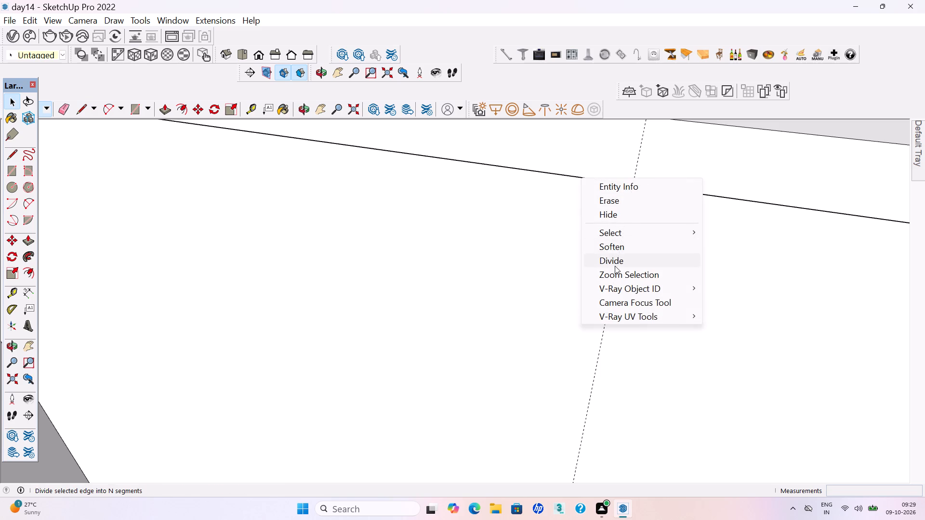
left_click(612, 256)
key("2")
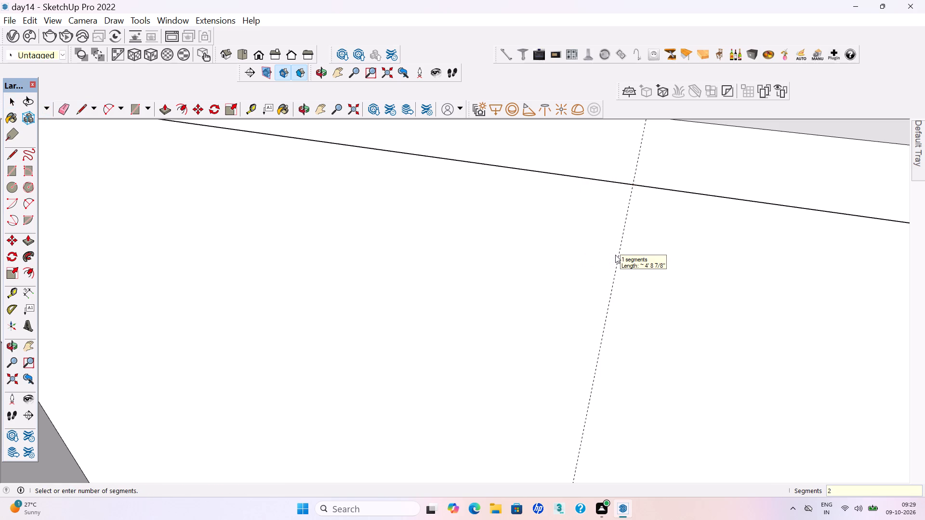
key("Return")
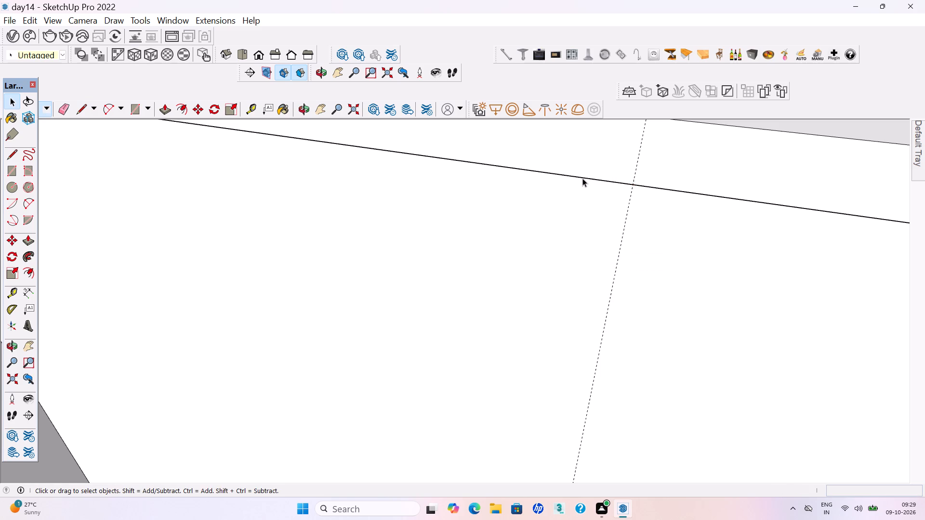
left_click(582, 178)
Draw a door rectangle about 6' 10 9/16" by 2' 4 7/16" from the divided line's midpoint to the opening's bottom at the centre guide.
scroll(677, 185, "down", 13)
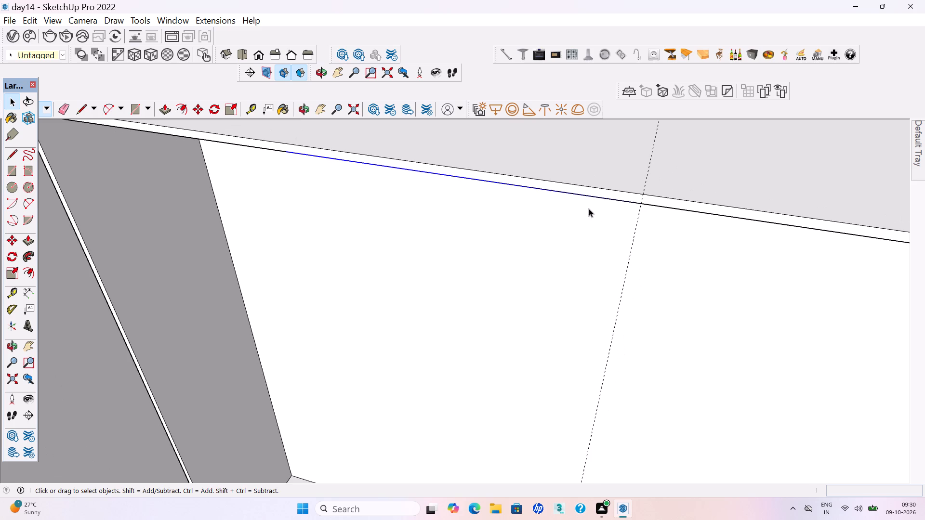
middle_click_drag(598, 217, 622, 210)
key("r")
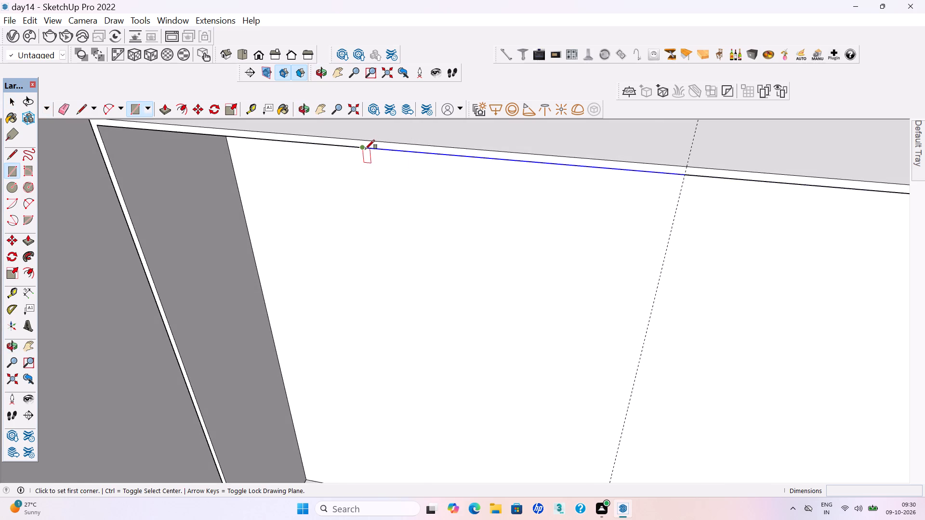
left_click(363, 149)
scroll(379, 162, "down", 5)
scroll(435, 175, "down", 3)
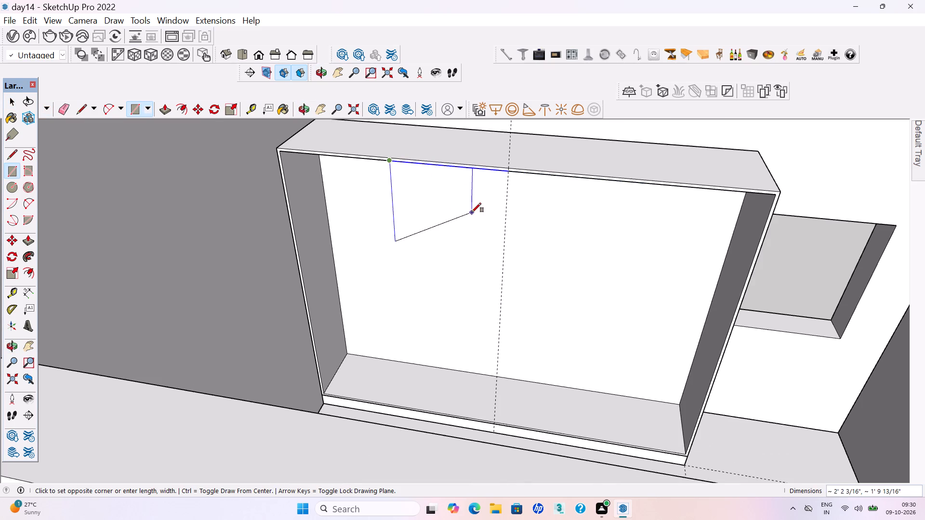
left_click(491, 419)
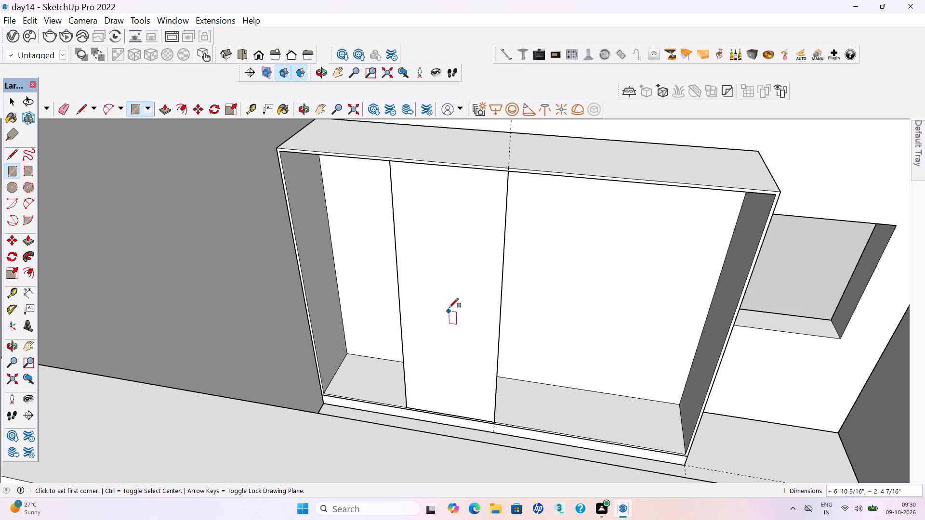
key("space")
Push/Pull the door rectangle beside the centre guide outward 18 mm.
key("p")
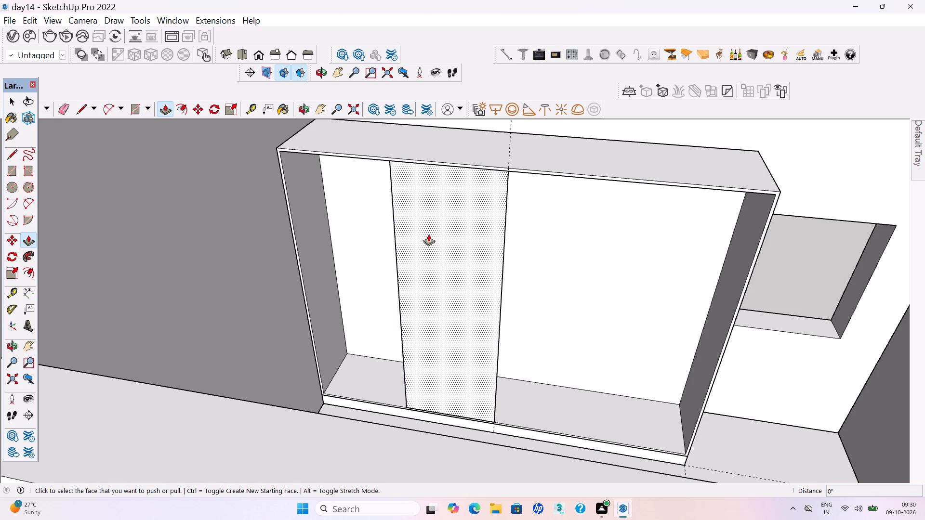
left_click(428, 234)
type("18")
type("mm")
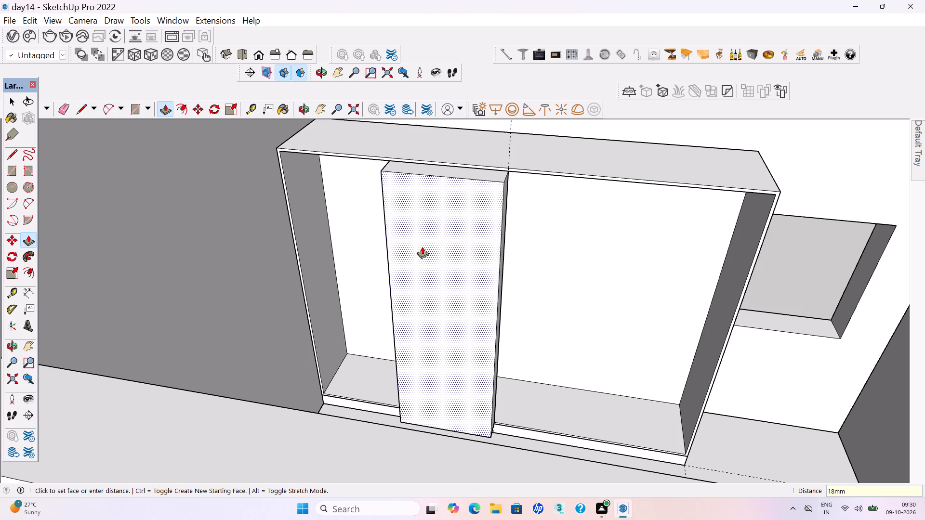
key("Return")
key("space")
Draw a second door rectangle about 6' 10 9/16" by 2' 4 1/4" between the cabinet's side and the first door panel.
middle_click_drag(424, 187, 450, 235)
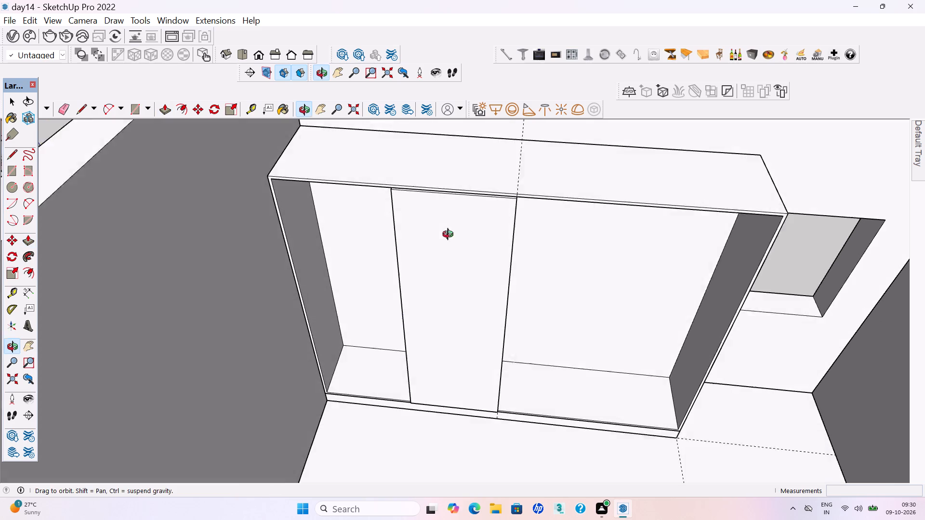
middle_click_drag(450, 235, 451, 238)
scroll(406, 226, "up", 8)
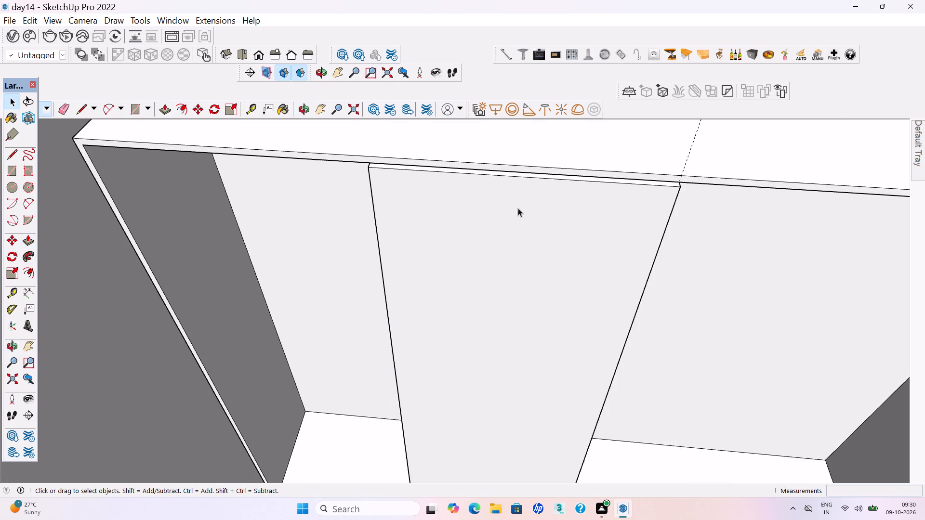
scroll(687, 209, "down", 8)
middle_click_drag(622, 216, 619, 203)
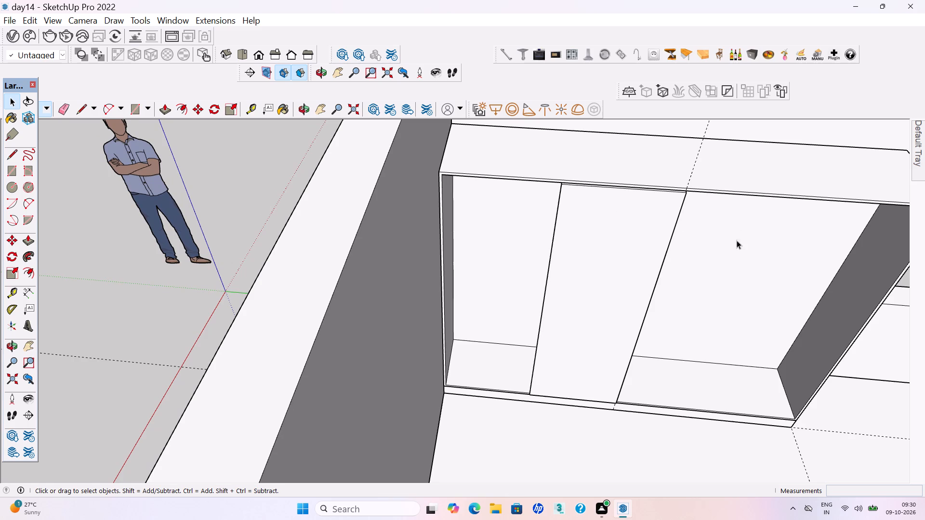
middle_click_drag(682, 270, 675, 259)
key("h")
left_click_drag(536, 253, 575, 265)
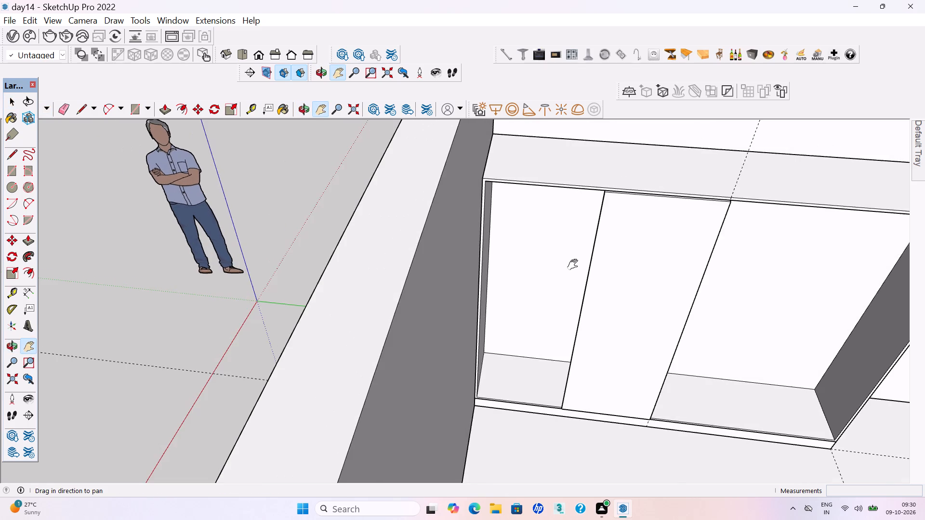
scroll(625, 234, "up", 5)
scroll(429, 140, "up", 3)
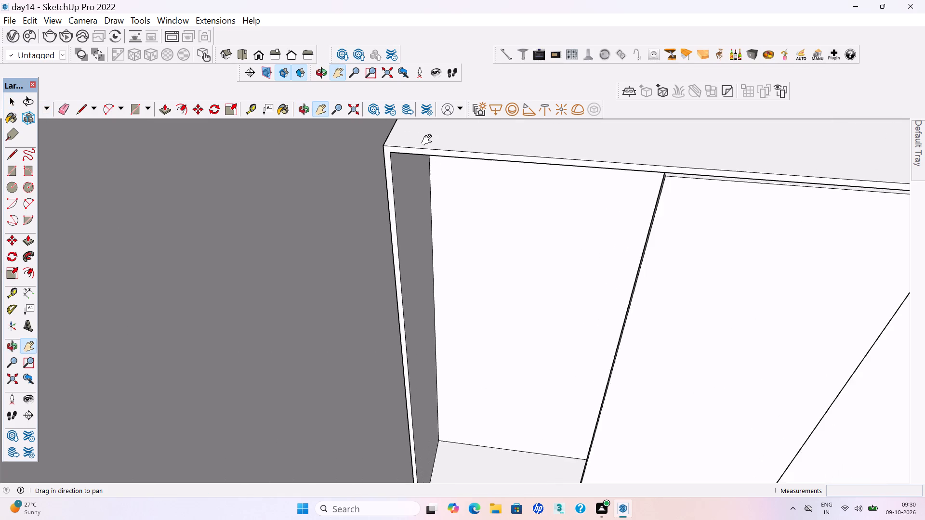
scroll(429, 144, "up", 5)
scroll(447, 264, "down", 3)
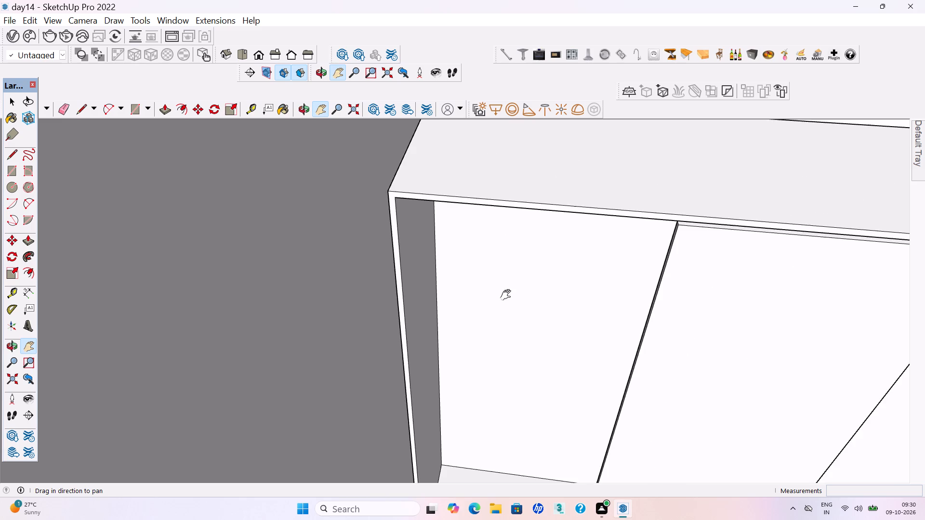
middle_click_drag(528, 302, 558, 299)
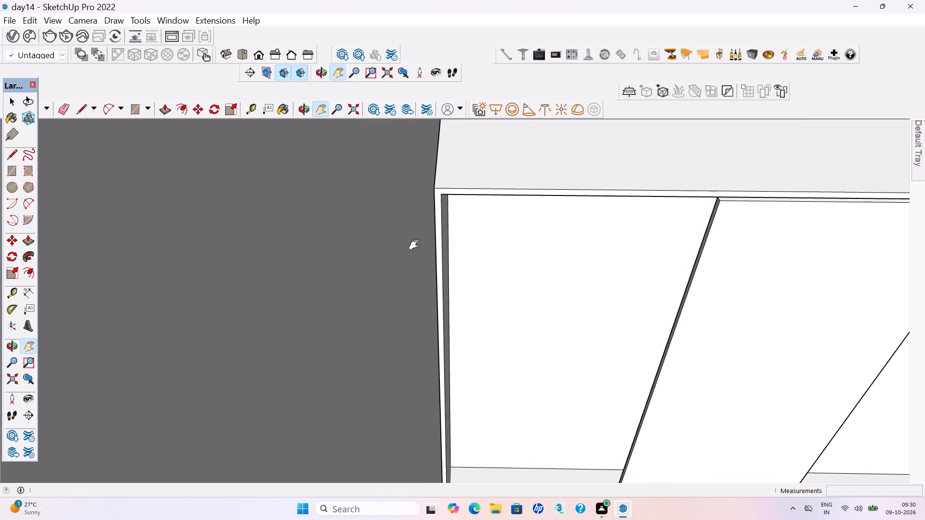
key("r")
left_click(439, 192)
scroll(440, 192, "down", 5)
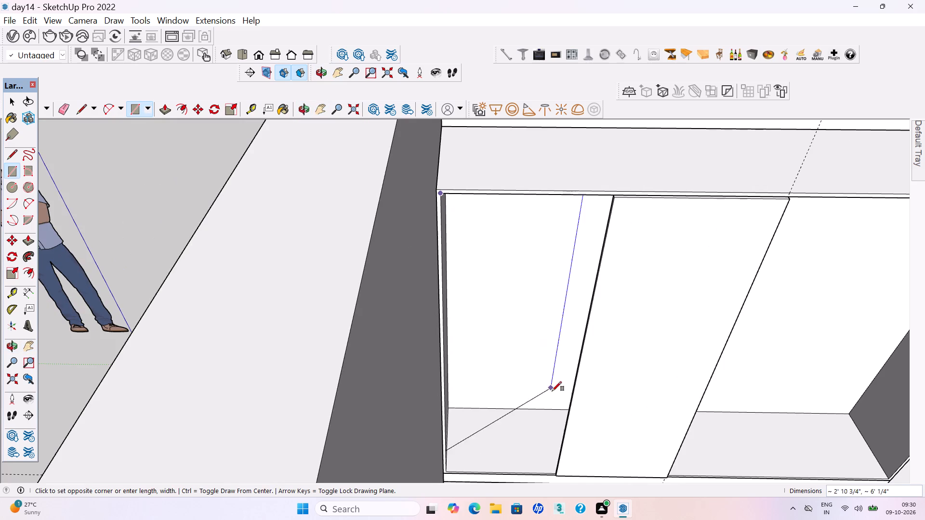
scroll(527, 335, "down", 3)
scroll(554, 442, "up", 8)
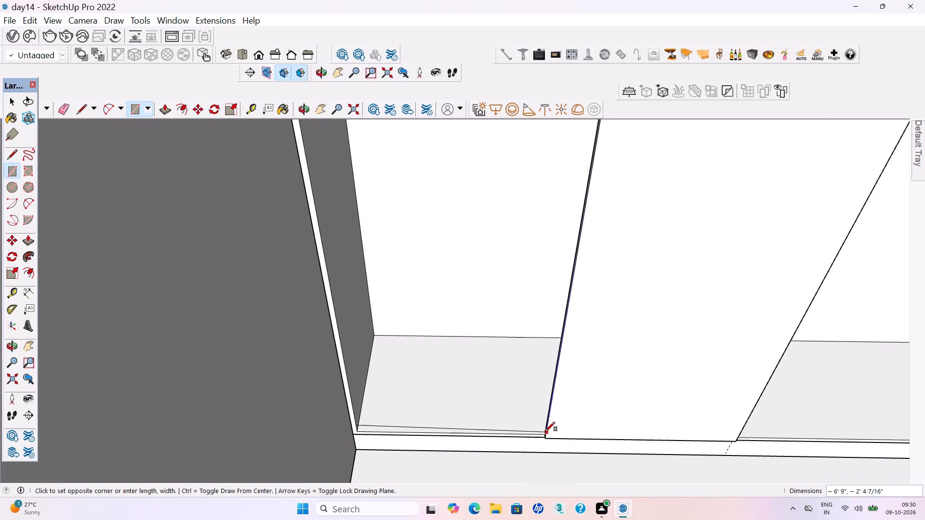
scroll(545, 431, "up", 18)
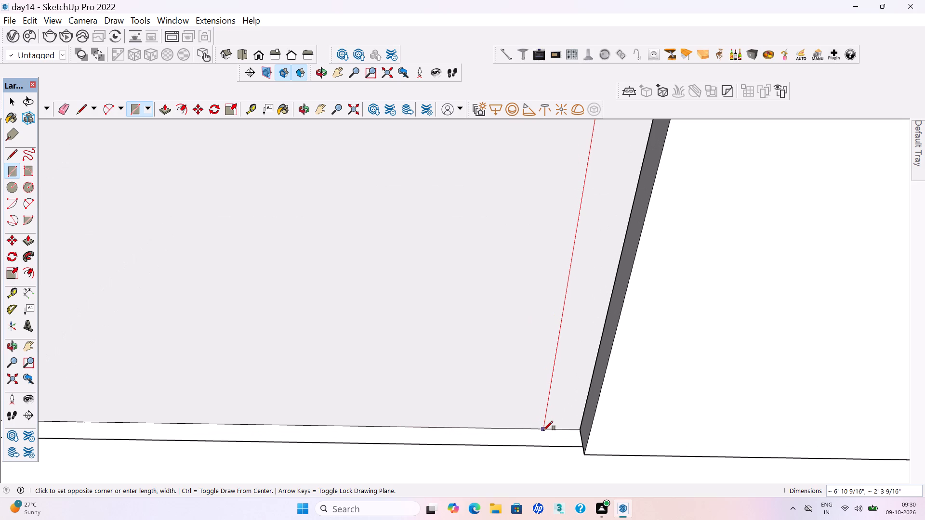
scroll(543, 430, "up", 3)
left_click(583, 430)
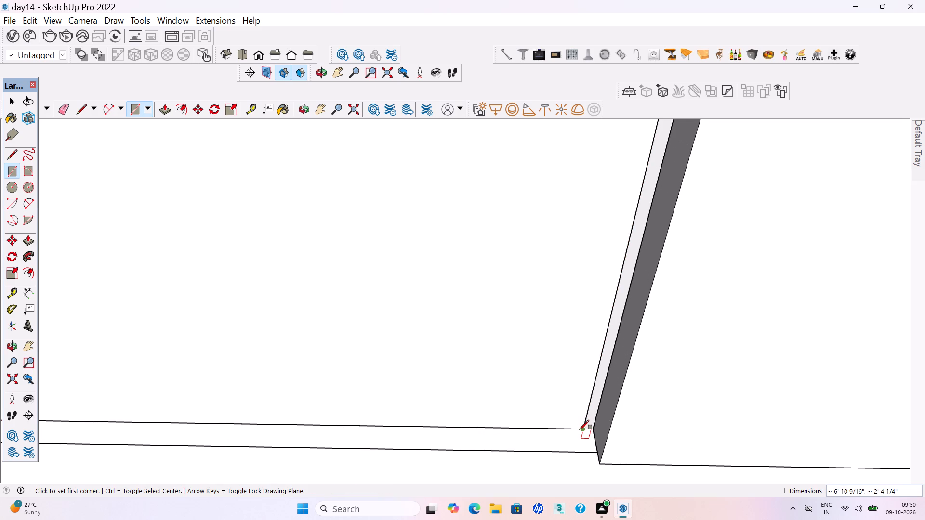
left_click(587, 429)
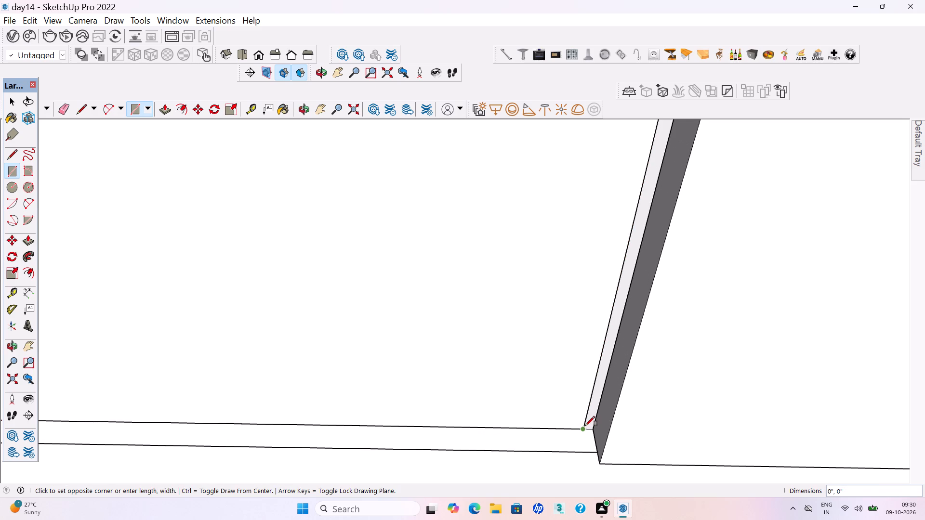
scroll(556, 424, "down", 3)
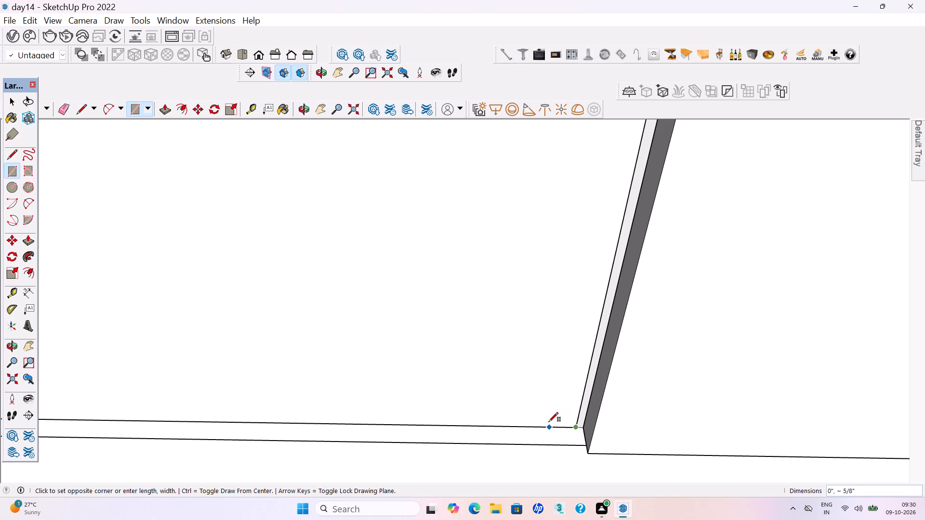
scroll(543, 424, "down", 3)
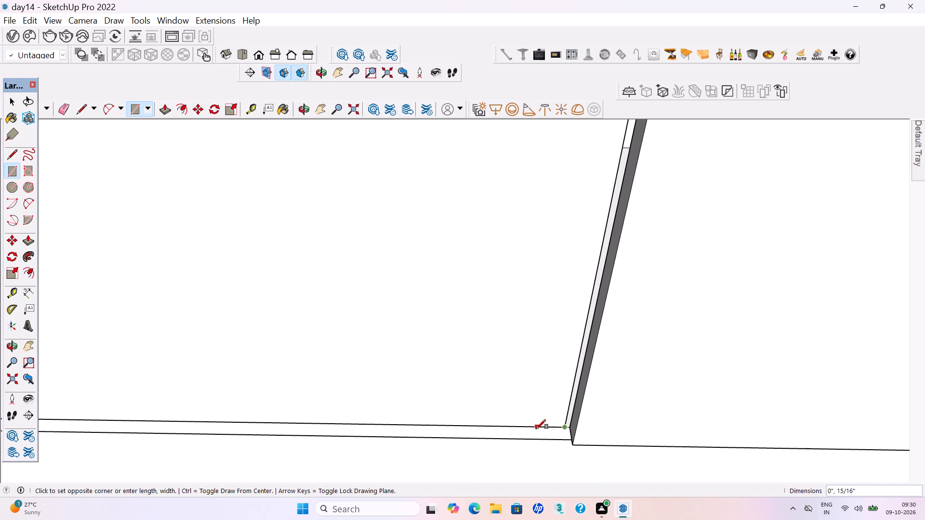
scroll(536, 429, "down", 11)
Push/Pull the second door rectangle outward, flush with the front of the first door panel.
key("p")
scroll(449, 369, "down", 4)
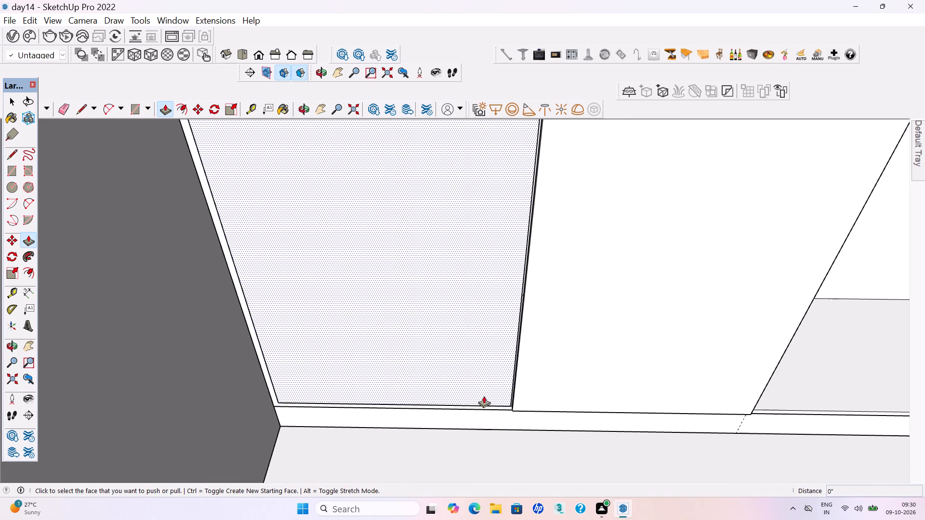
scroll(483, 414, "down", 12)
left_click(388, 281)
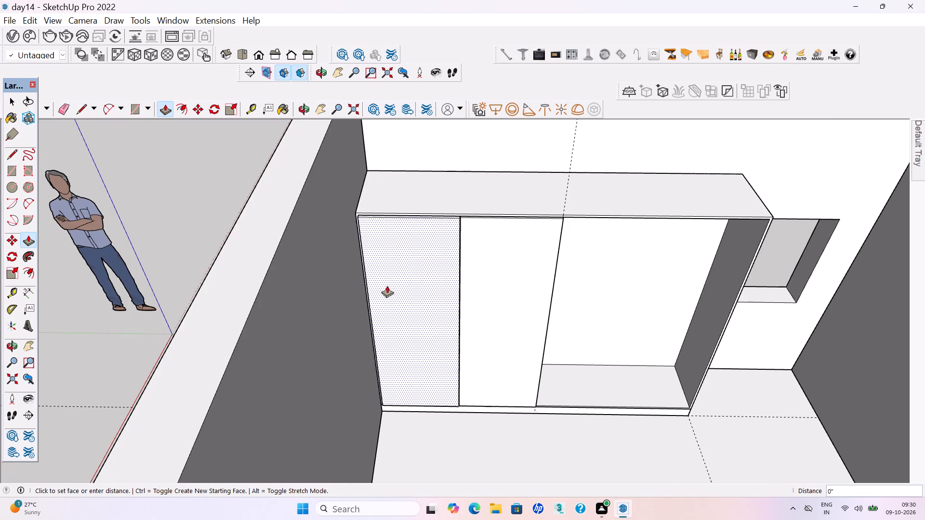
left_click(532, 297)
key("space")
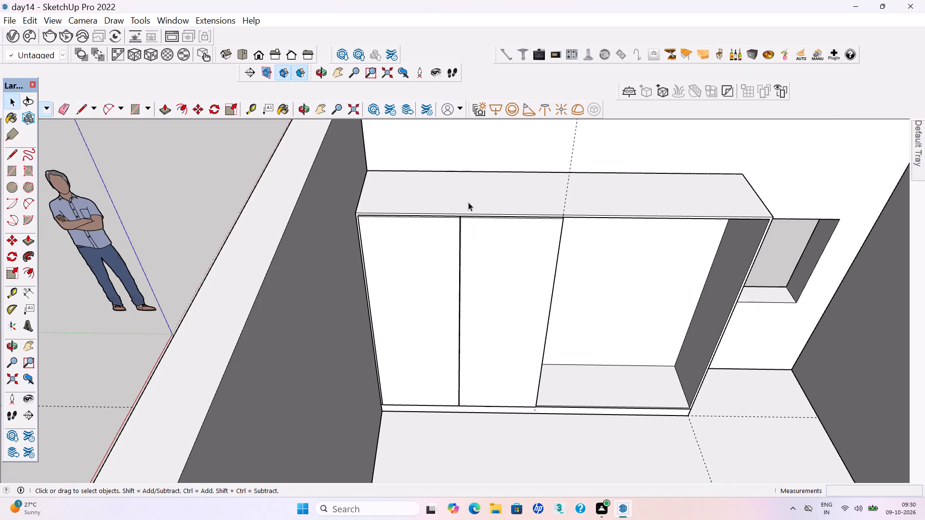
Select the two connected door panels, clear the selection and save the model.
scroll(468, 201, "up", 12)
triple_click(440, 265)
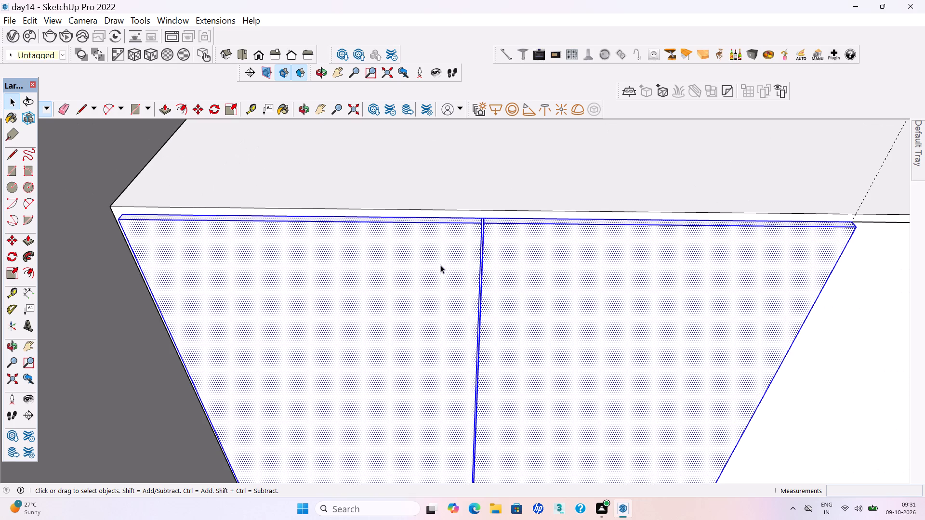
scroll(440, 265, "down", 8)
scroll(482, 288, "down", 12)
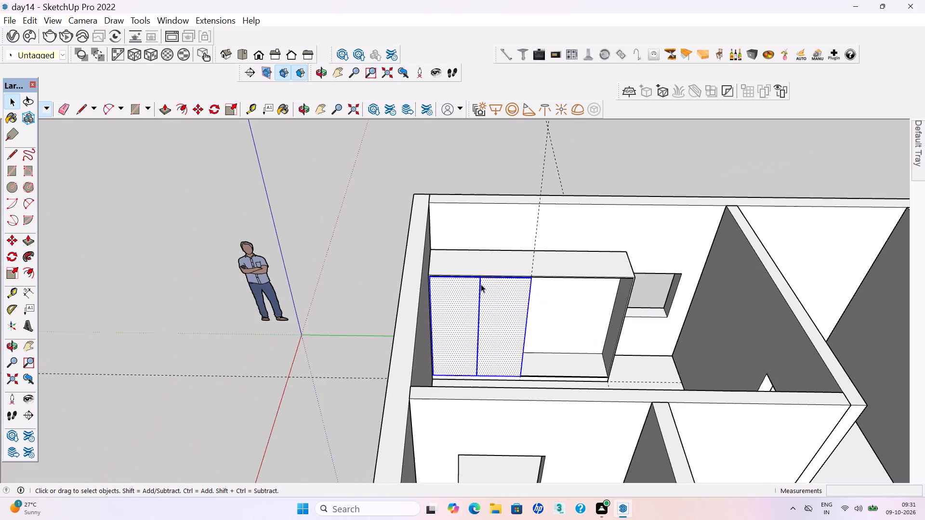
left_click(334, 232)
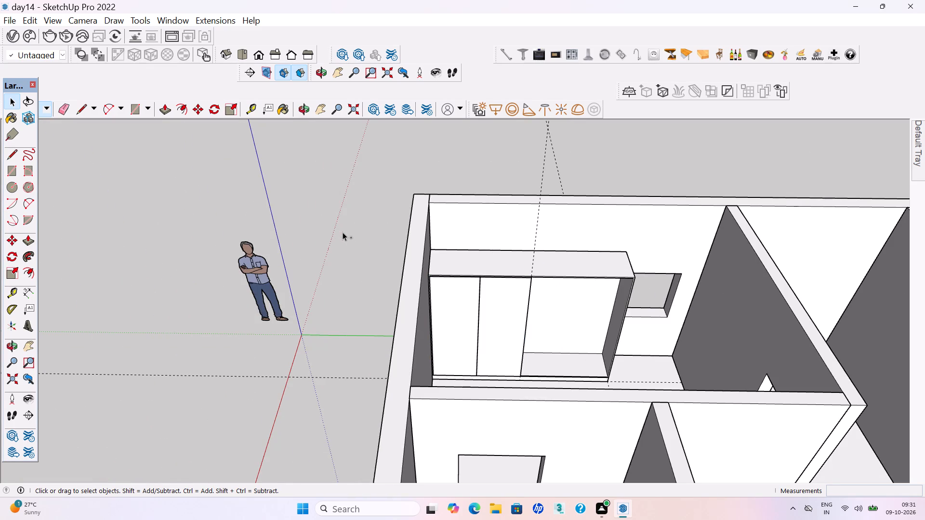
key("ctrl+s")
Examine the corner room's full-height cabinet and the bay still open beside the two finished doors.
scroll(347, 237, "down", 3)
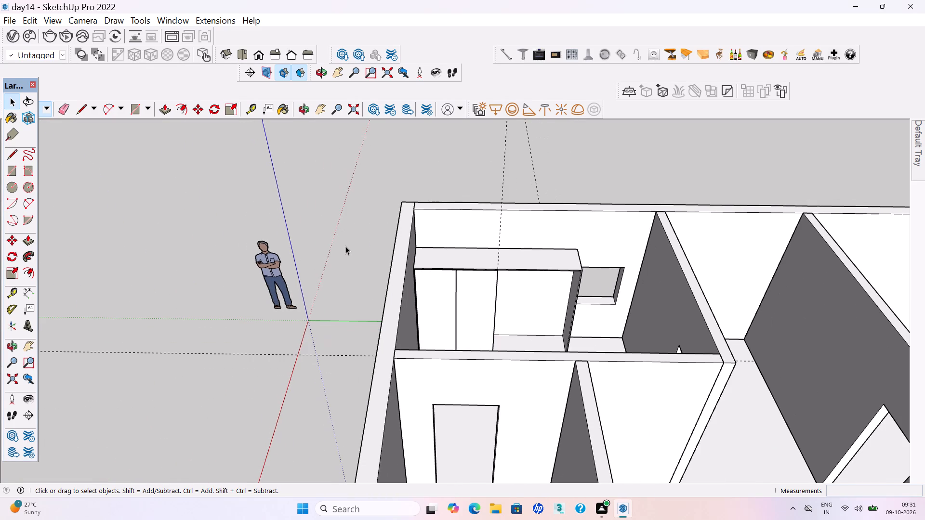
scroll(347, 247, "down", 4)
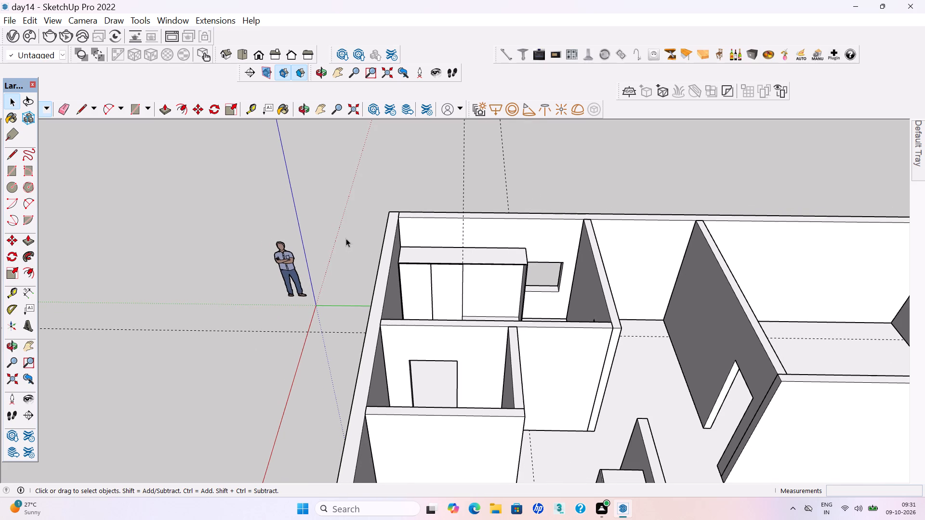
scroll(345, 237, "down", 1)
middle_click_drag(523, 342, 523, 323)
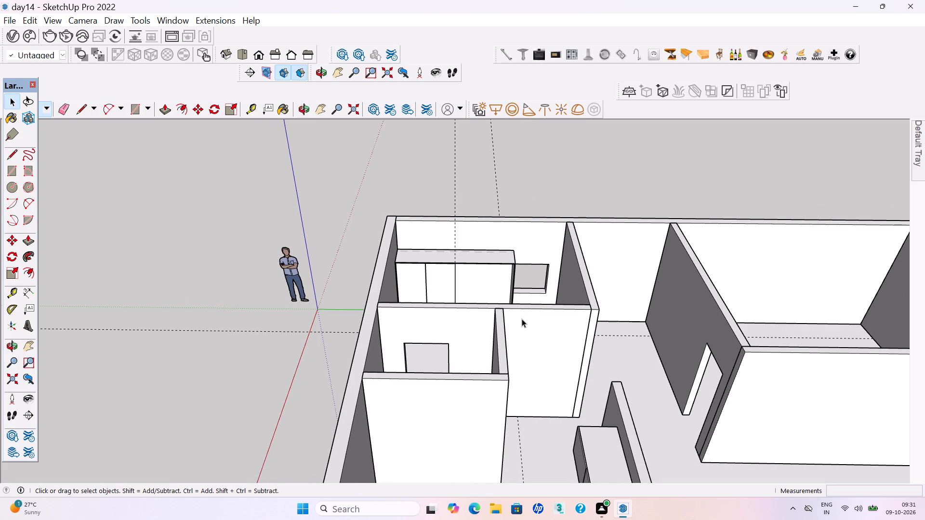
scroll(514, 315, "down", 3)
scroll(459, 305, "down", 1)
middle_click_drag(476, 320, 496, 291)
scroll(491, 266, "up", 7)
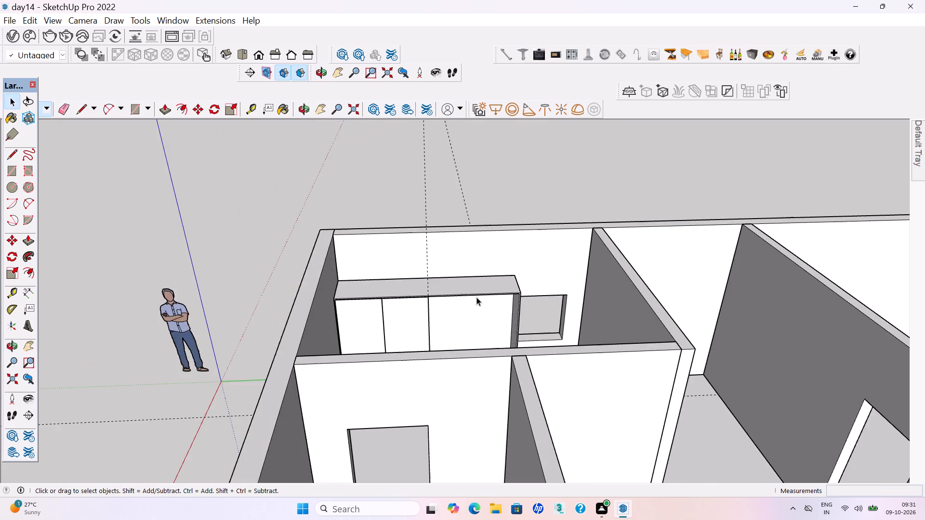
scroll(476, 297, "up", 5)
scroll(477, 339, "up", 3)
middle_click_drag(476, 339, 479, 355)
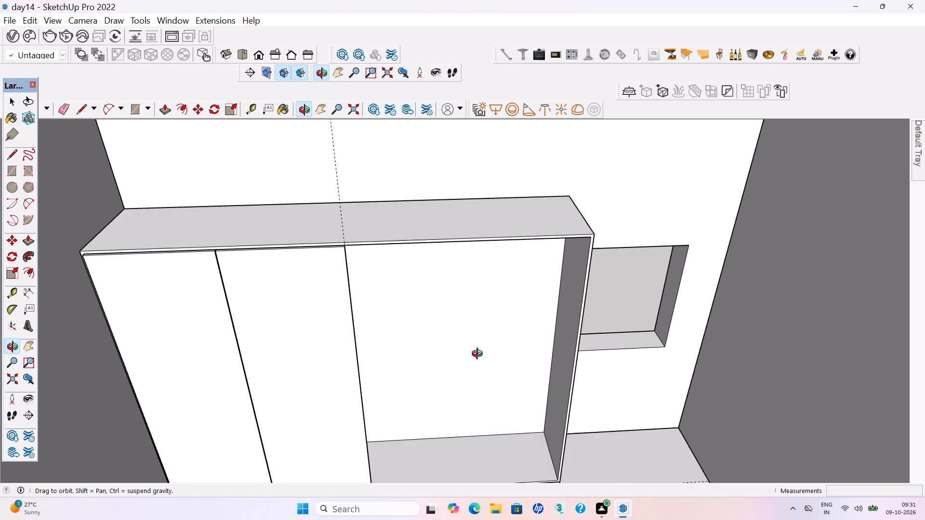
middle_click_drag(479, 355, 476, 365)
key("h")
left_click_drag(480, 429, 462, 368)
middle_click_drag(485, 398, 469, 430)
left_click_drag(457, 319, 478, 399)
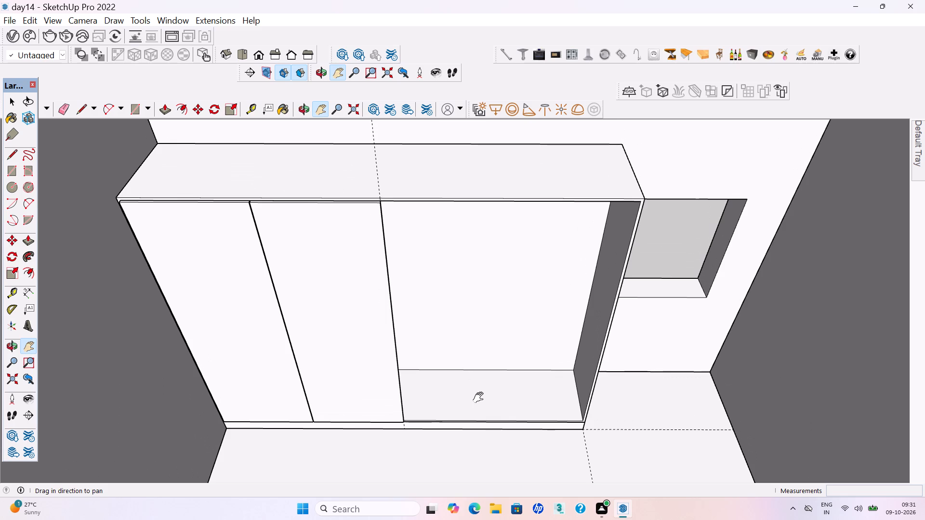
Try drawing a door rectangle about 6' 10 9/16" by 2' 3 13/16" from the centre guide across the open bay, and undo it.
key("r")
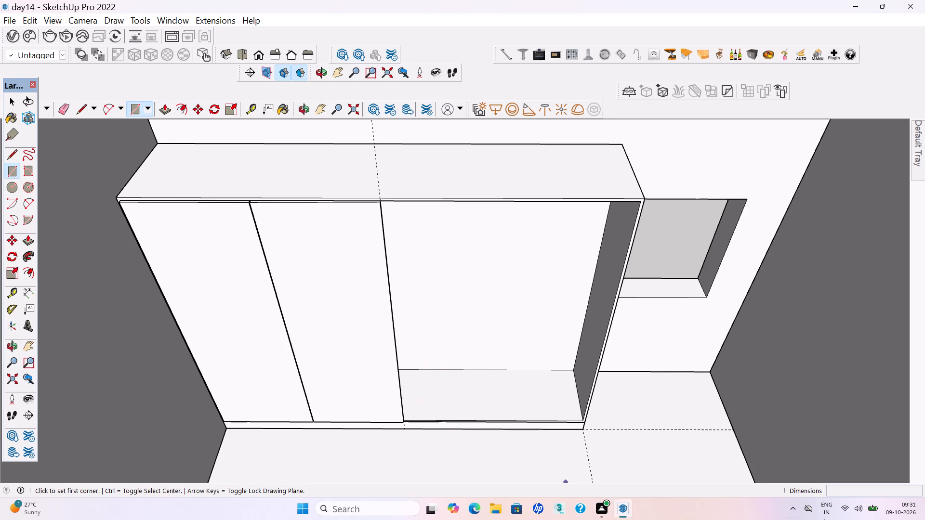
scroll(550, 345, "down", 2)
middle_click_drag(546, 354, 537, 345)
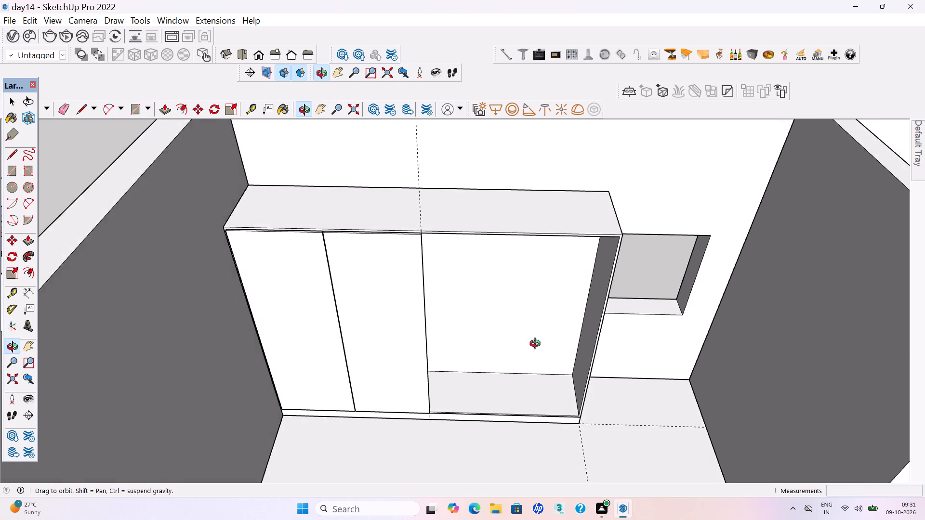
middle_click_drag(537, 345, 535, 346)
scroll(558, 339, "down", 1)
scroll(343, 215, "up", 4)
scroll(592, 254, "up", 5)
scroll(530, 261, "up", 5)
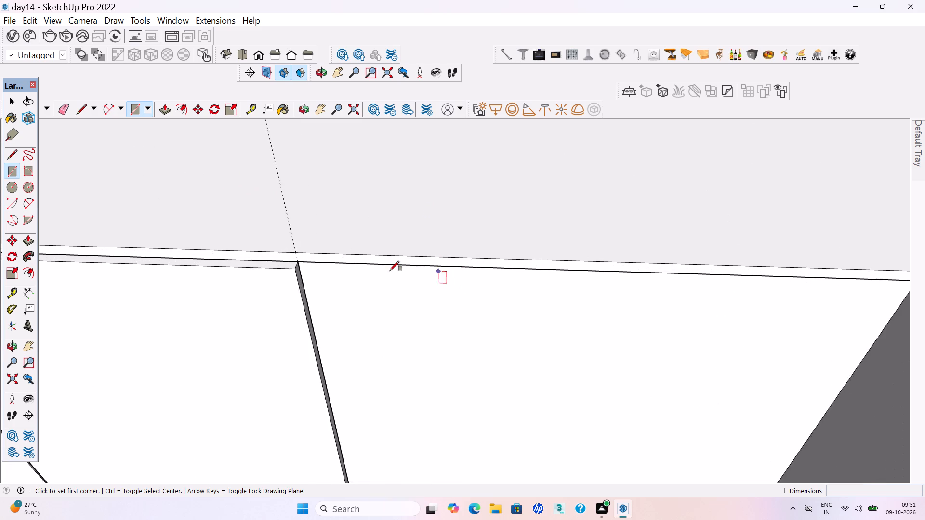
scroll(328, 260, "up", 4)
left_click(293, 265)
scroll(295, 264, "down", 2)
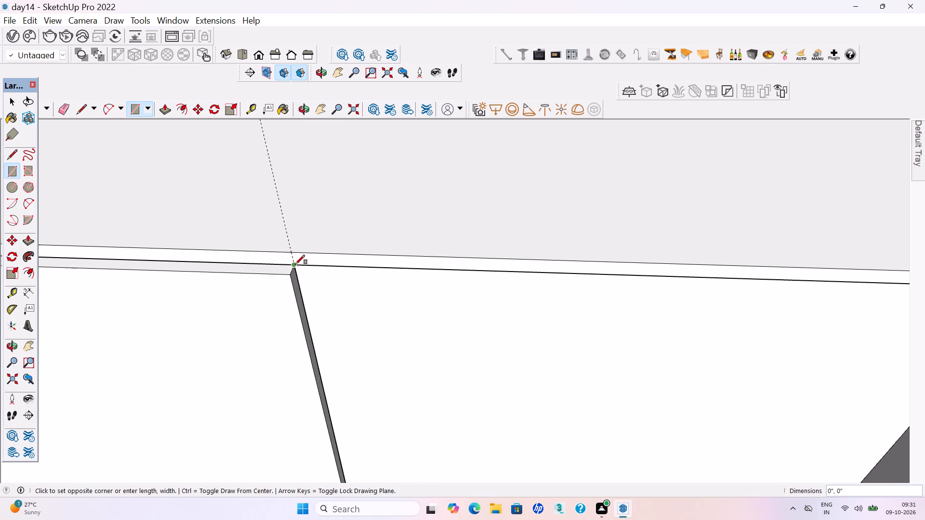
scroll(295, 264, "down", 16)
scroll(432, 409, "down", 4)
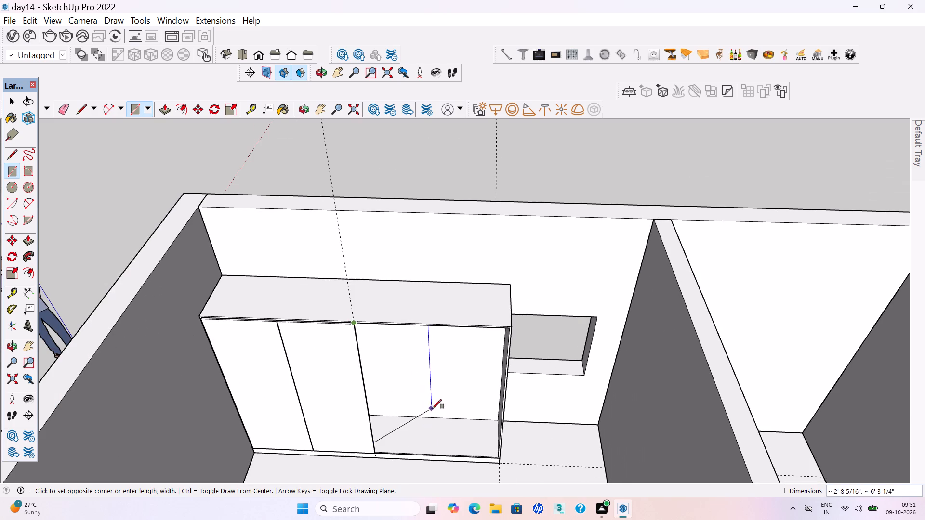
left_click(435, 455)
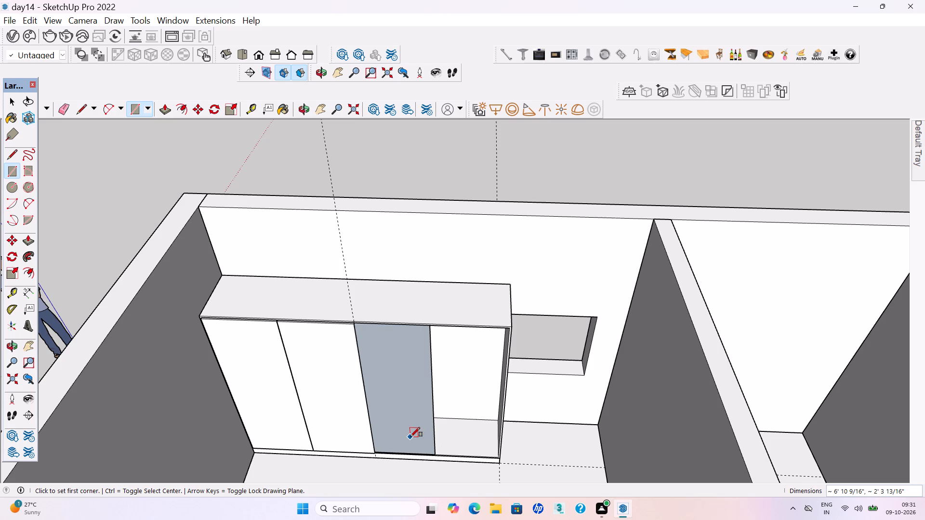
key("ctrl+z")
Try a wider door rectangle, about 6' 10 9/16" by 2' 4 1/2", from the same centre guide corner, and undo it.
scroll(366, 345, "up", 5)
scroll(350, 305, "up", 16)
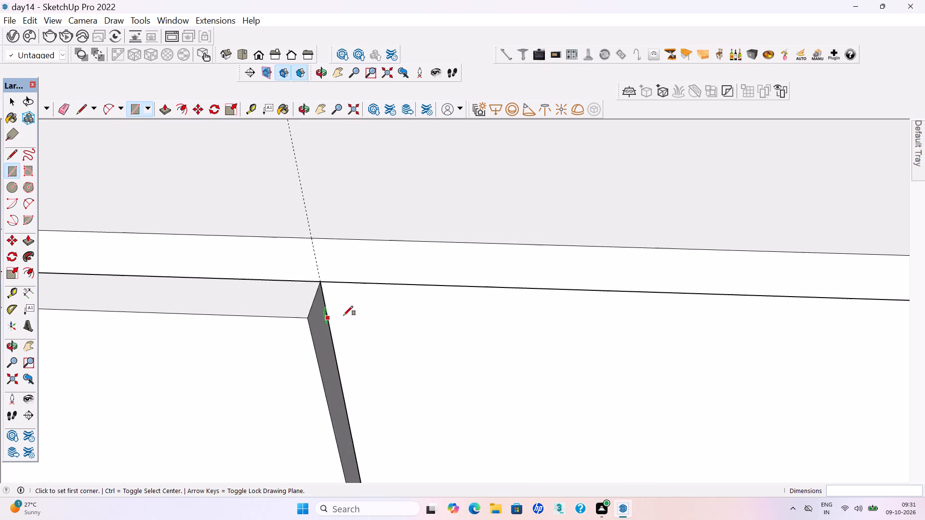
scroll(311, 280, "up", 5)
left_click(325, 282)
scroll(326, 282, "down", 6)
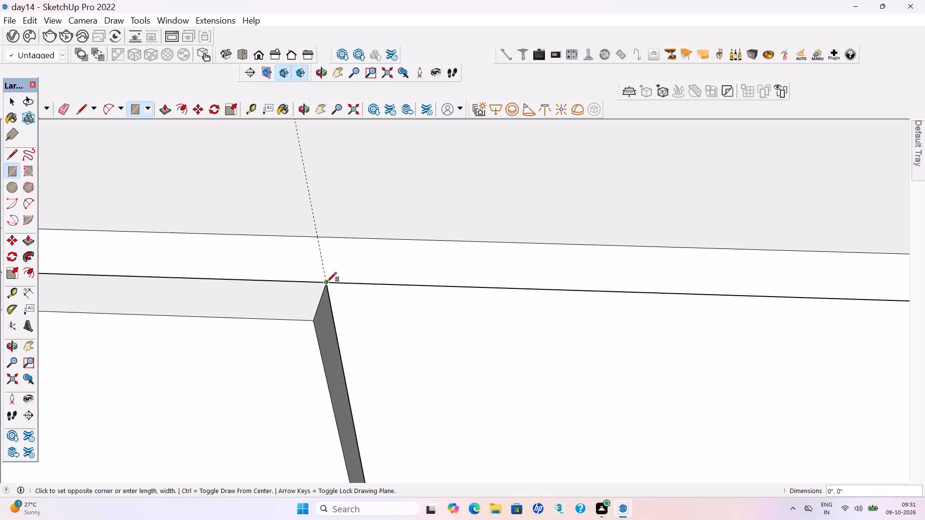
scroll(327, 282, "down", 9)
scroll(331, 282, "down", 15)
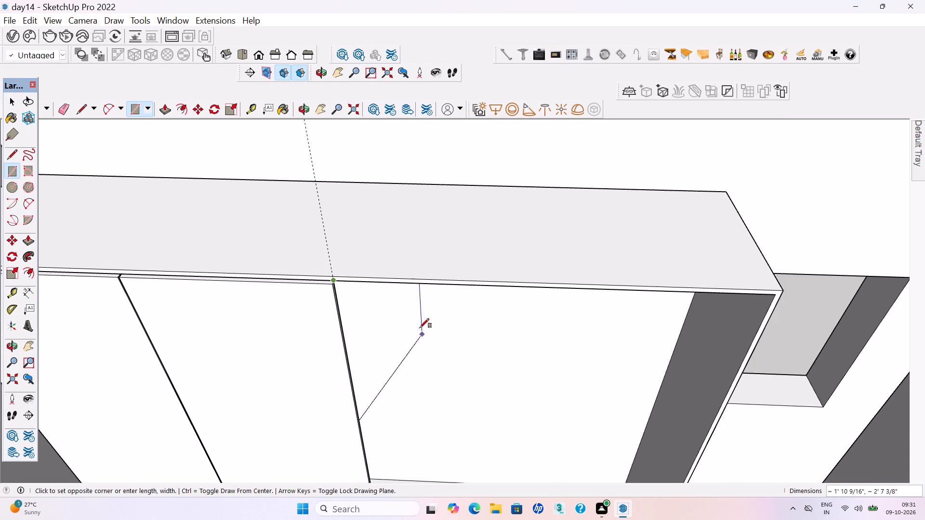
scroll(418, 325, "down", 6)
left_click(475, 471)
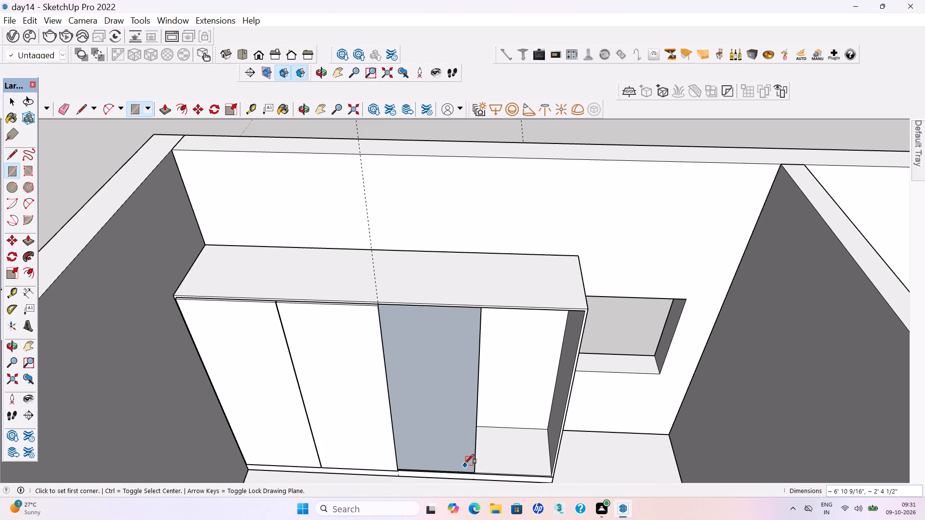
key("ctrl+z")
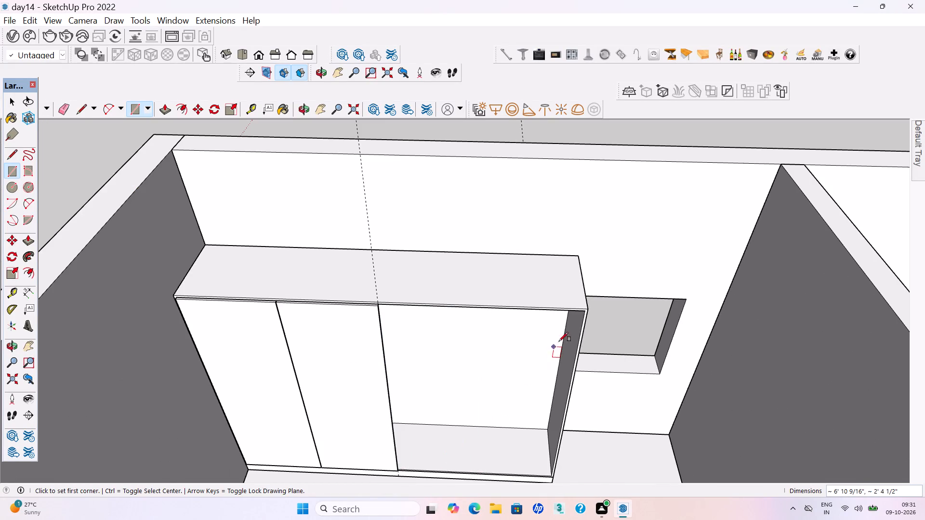
Draw a door rectangle about 6' 10 9/16" high over the half of the open bay nearest the wall niche, starting at the cabinet's upper corner.
scroll(559, 341, "up", 4)
scroll(602, 299, "up", 5)
left_click(578, 285)
scroll(518, 278, "down", 19)
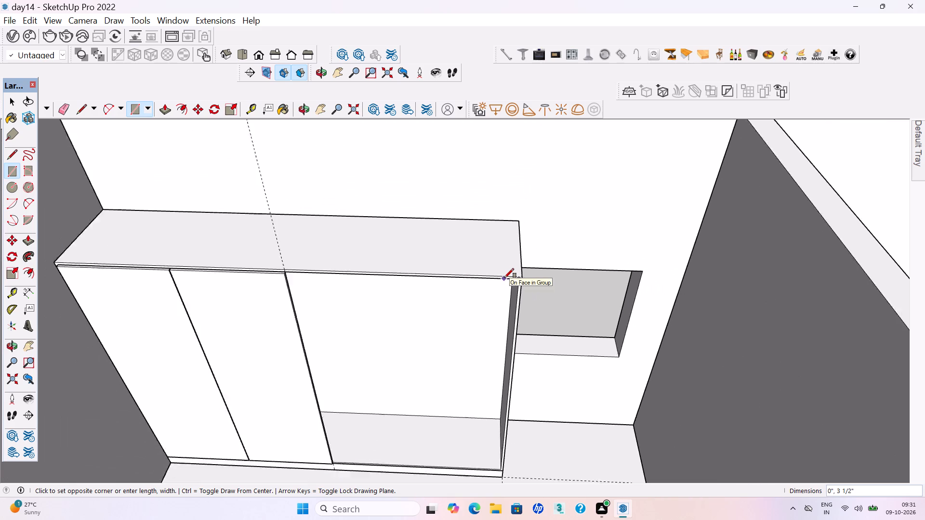
scroll(504, 278, "down", 1)
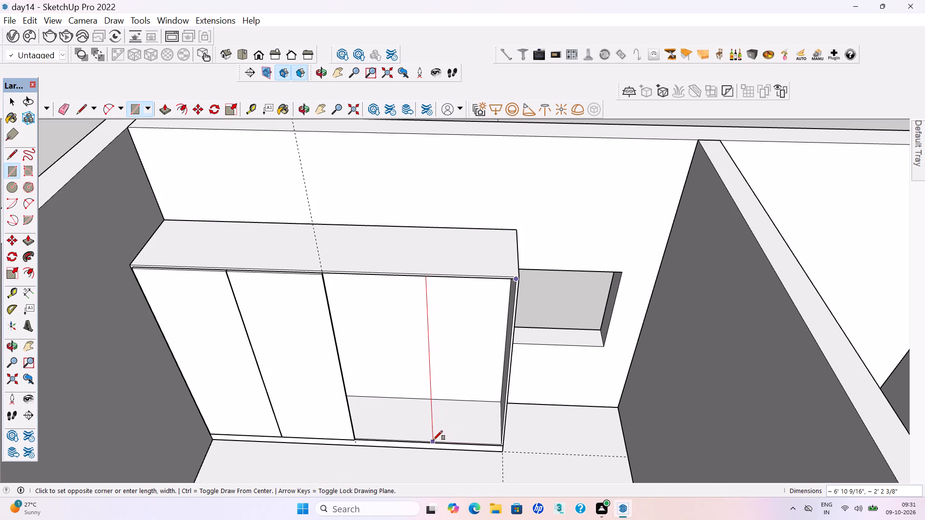
left_click(430, 440)
Push/Pull the new door rectangle outward 18 mm.
key("p")
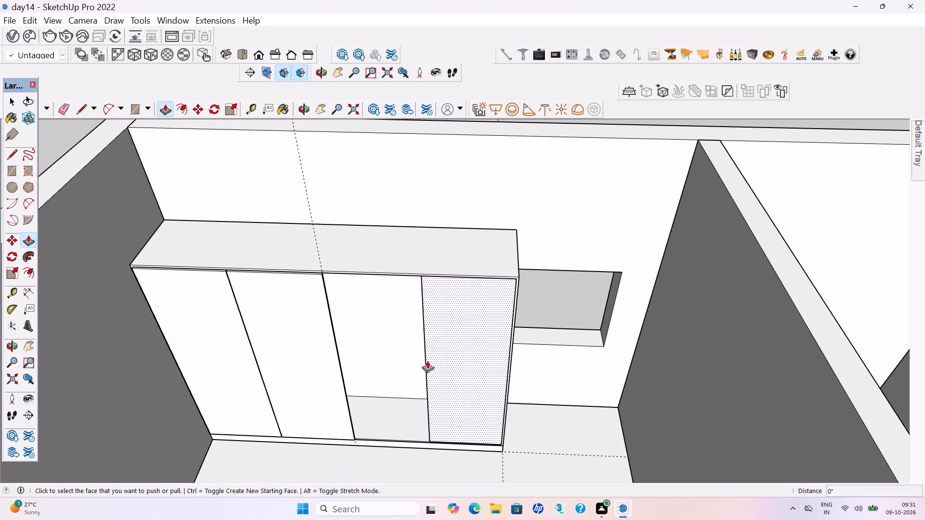
left_click(444, 336)
type("18")
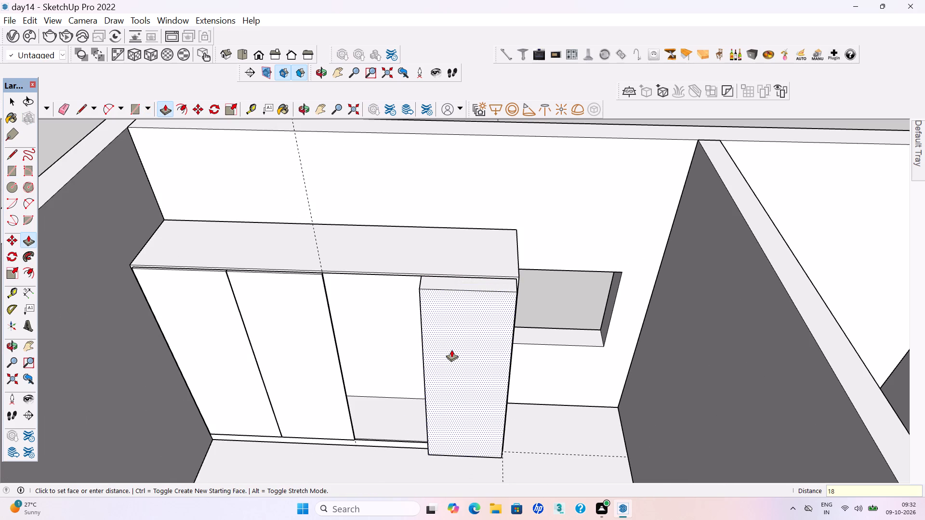
type("mm")
key("Return")
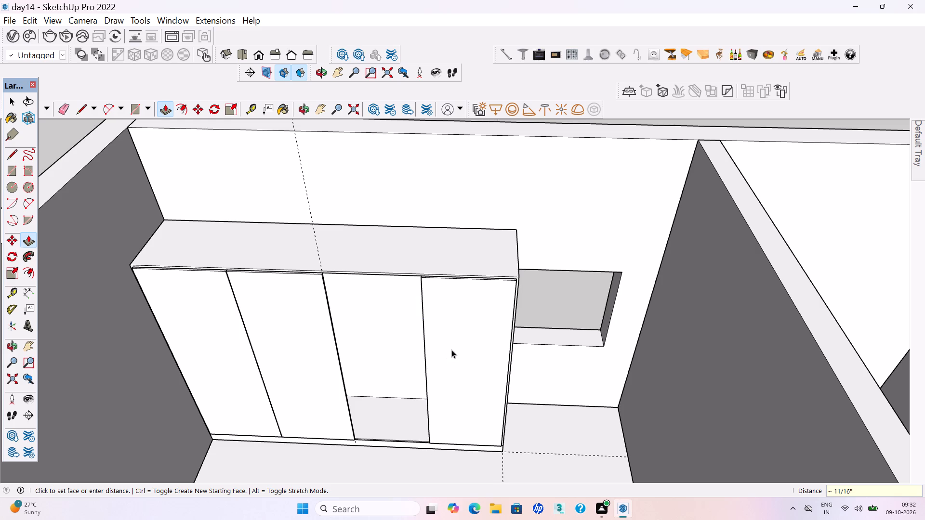
key("space")
Select all the geometry of the new end door panel and make it a group.
scroll(539, 323, "down", 2)
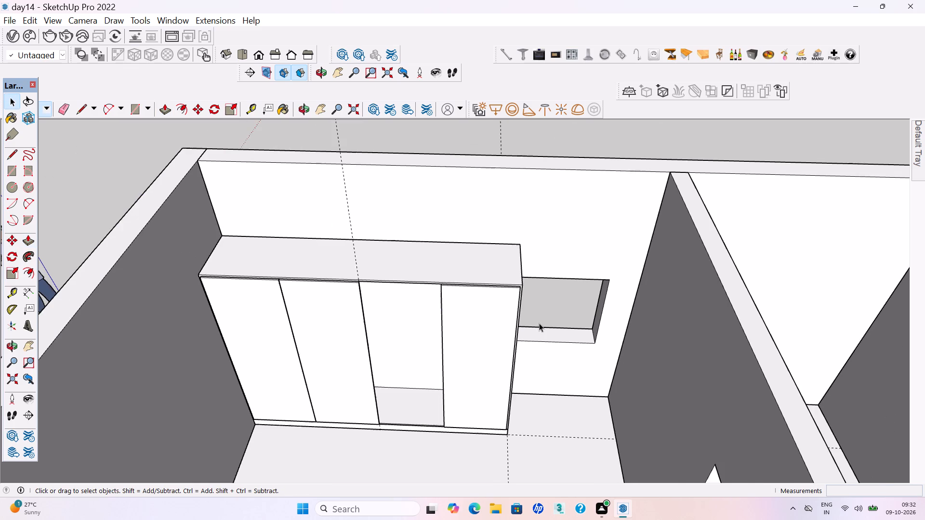
middle_click_drag(452, 318, 447, 356)
scroll(442, 318, "up", 13)
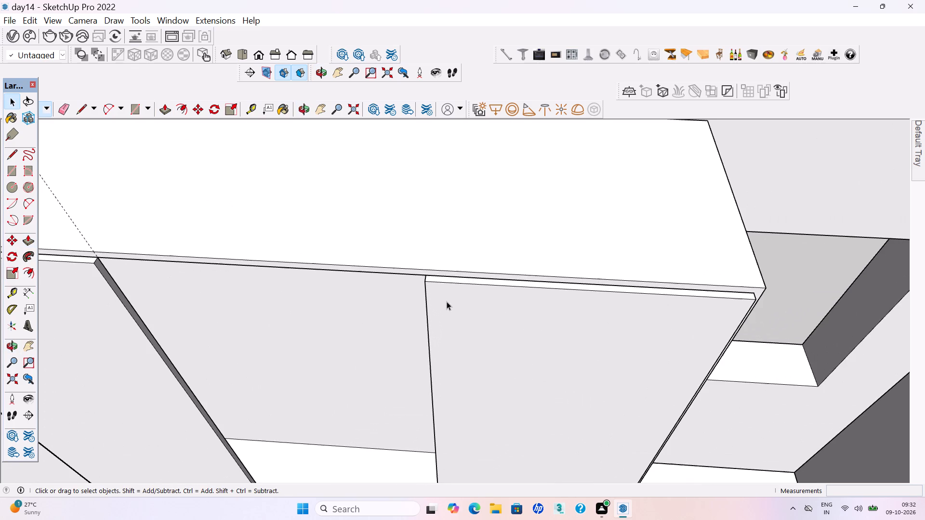
triple_click(455, 323)
right_click(455, 323)
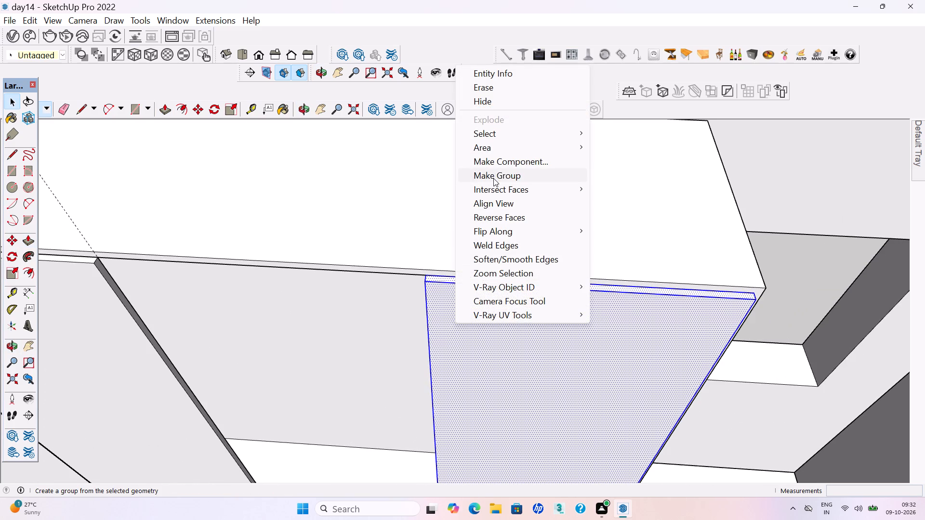
left_click(493, 178)
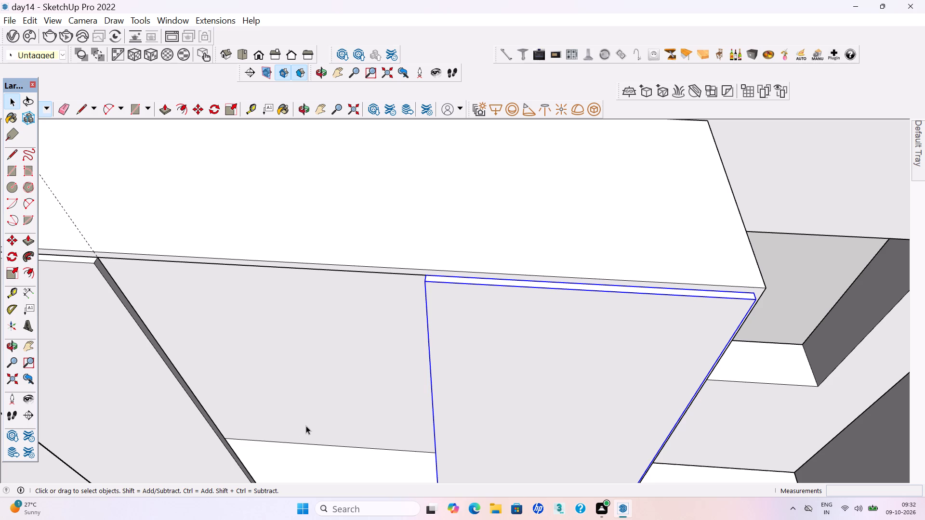
Draw a door rectangle about 6' 10 9/16" by 2' 5" filling the gap between the centre guide and the grouped end door.
scroll(548, 383, "down", 4)
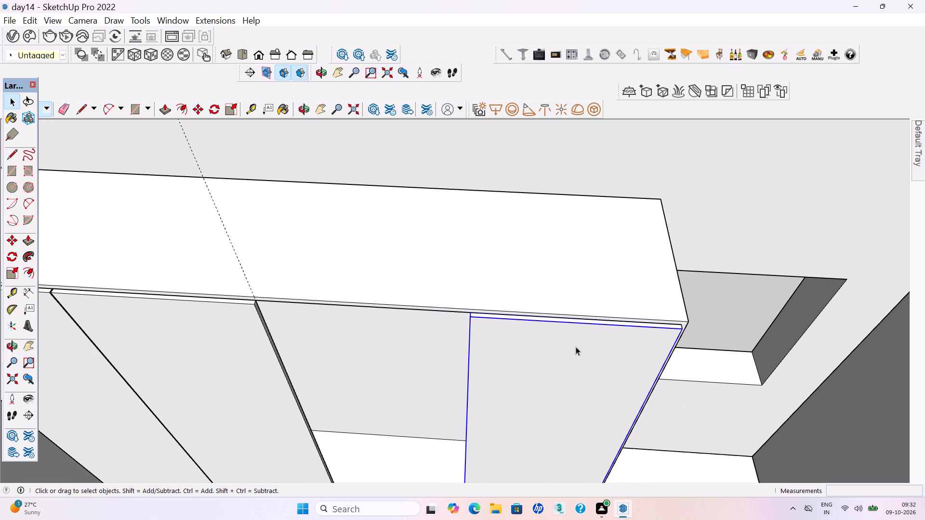
scroll(576, 344, "down", 5)
middle_click_drag(523, 347, 511, 295)
scroll(462, 283, "up", 3)
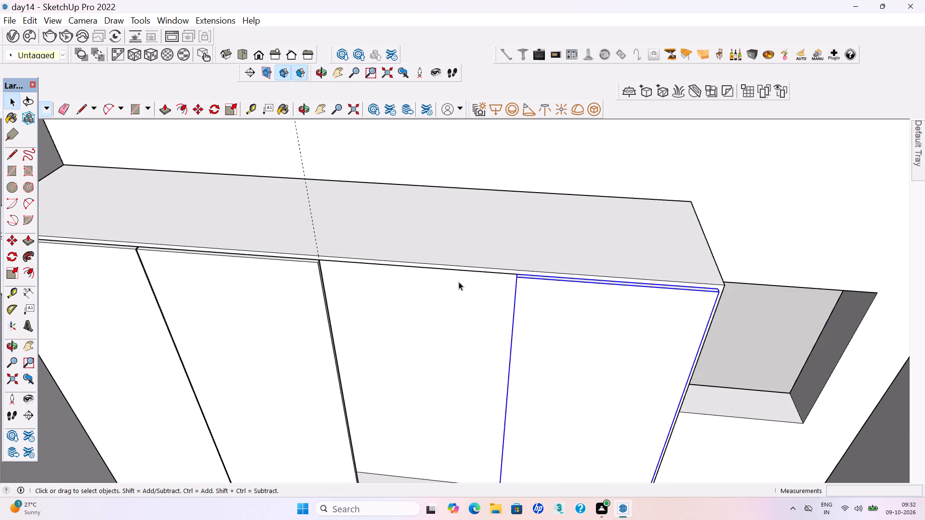
scroll(459, 282, "up", 4)
key("r")
scroll(715, 249, "down", 6)
scroll(414, 238, "up", 1)
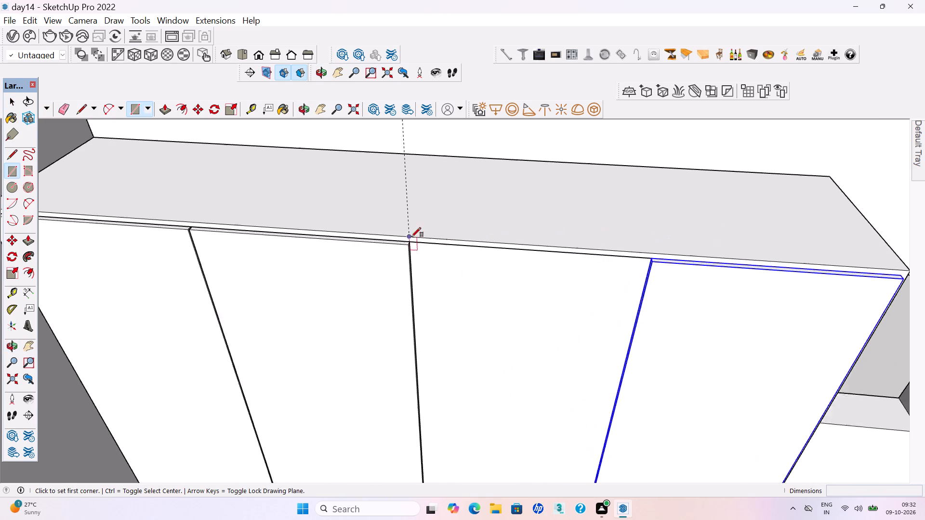
scroll(411, 237, "up", 15)
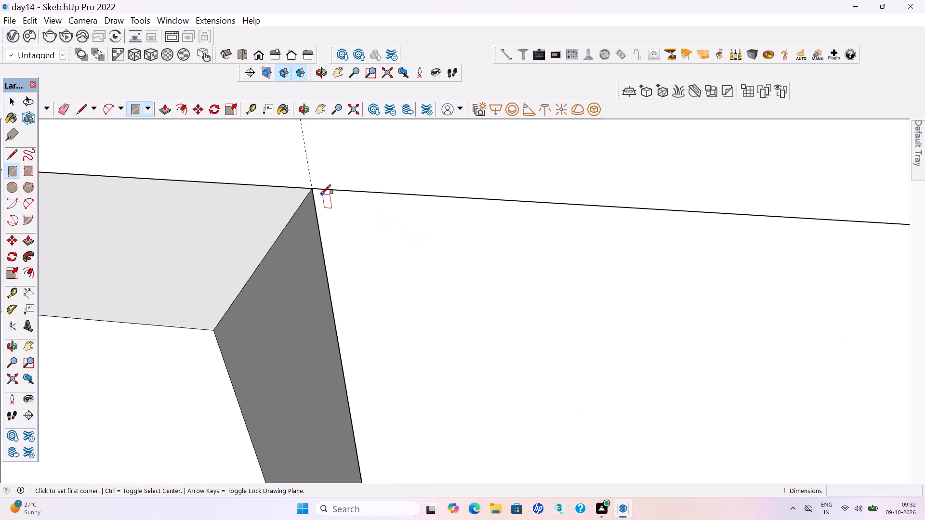
left_click(319, 188)
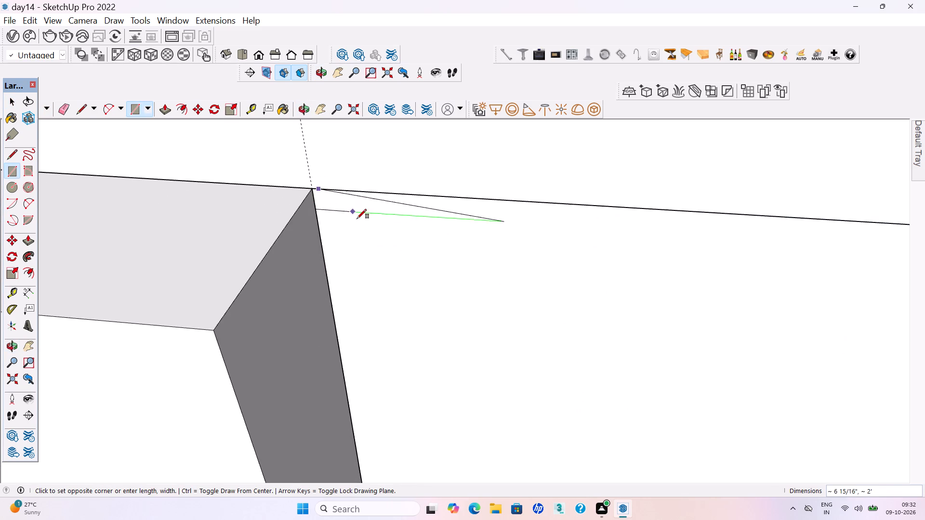
scroll(428, 243, "down", 20)
scroll(458, 213, "down", 2)
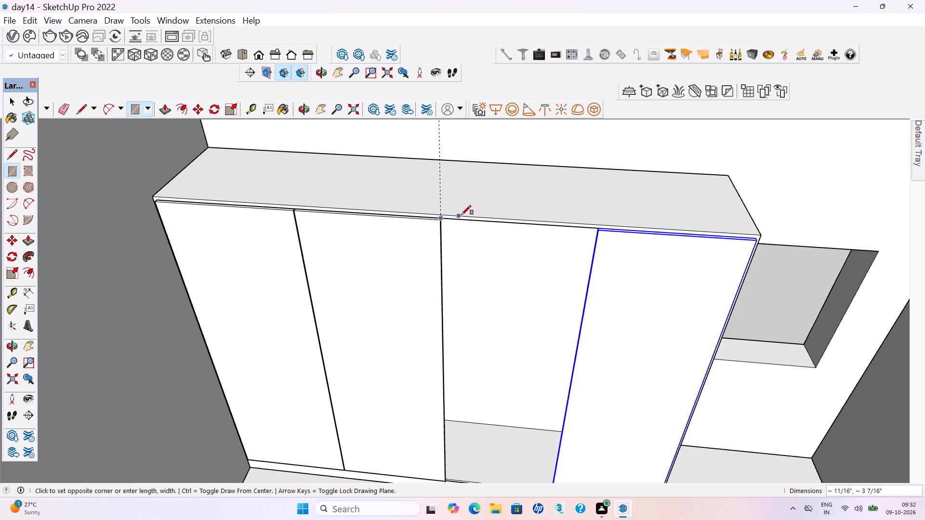
scroll(462, 215, "down", 5)
scroll(502, 406, "up", 4)
scroll(531, 441, "up", 10)
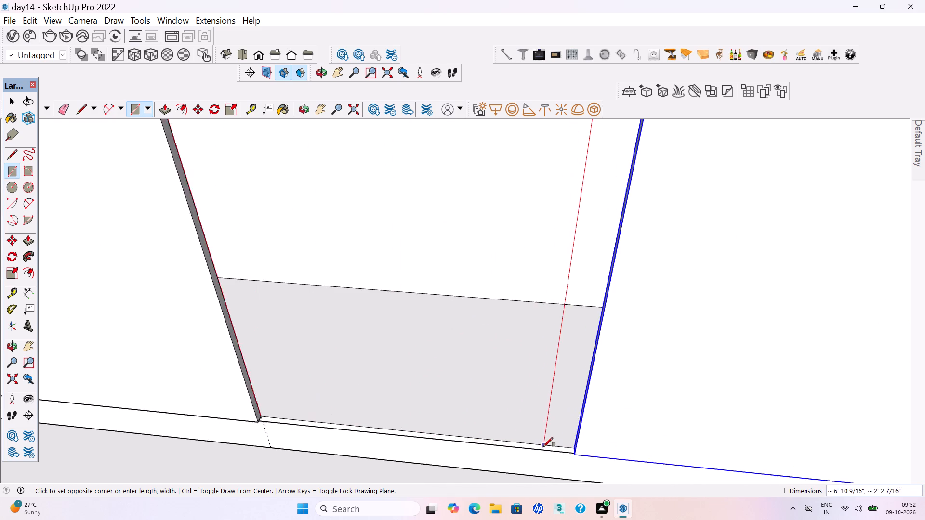
scroll(555, 448, "up", 8)
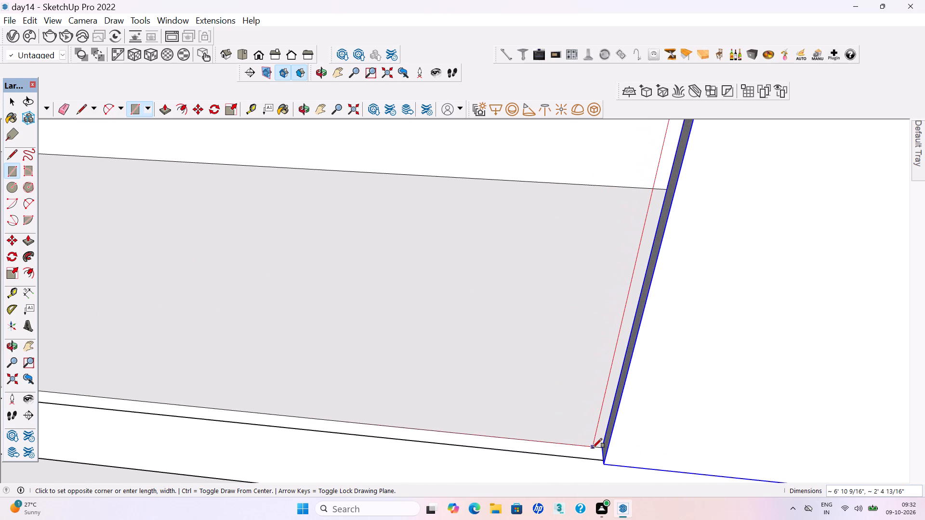
left_click(599, 448)
scroll(526, 448, "down", 5)
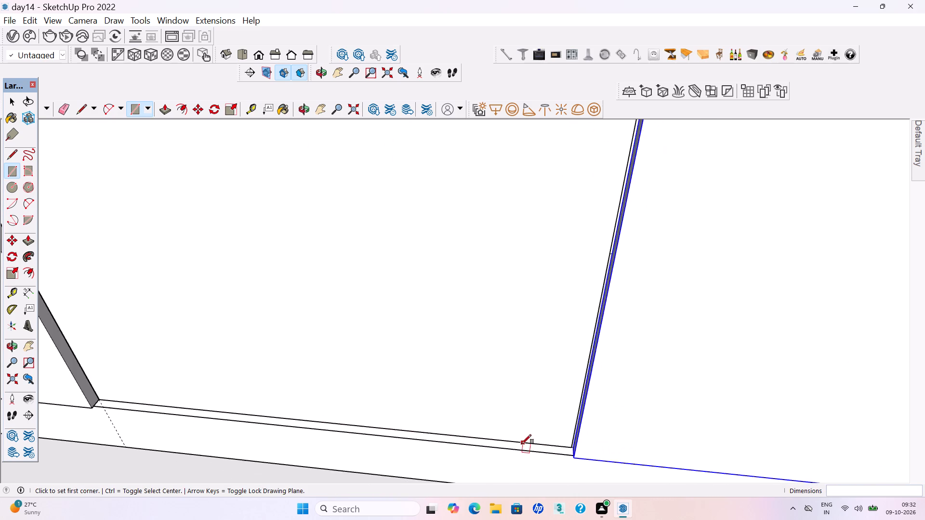
Push/Pull the new door rectangle beside the centre guide outward, flush with the neighbouring door panels.
scroll(513, 428, "down", 20)
scroll(513, 428, "down", 1)
scroll(508, 354, "down", 3)
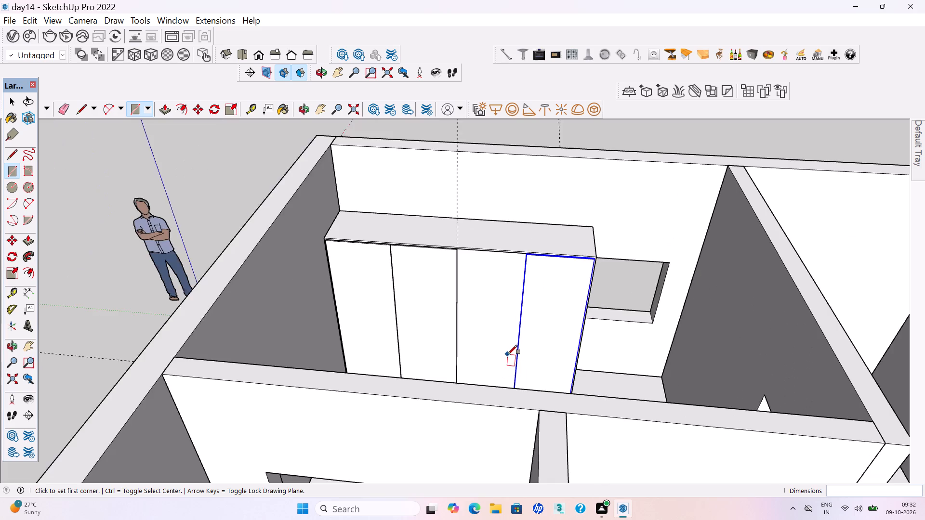
scroll(476, 311, "up", 9)
key("p")
left_click(489, 214)
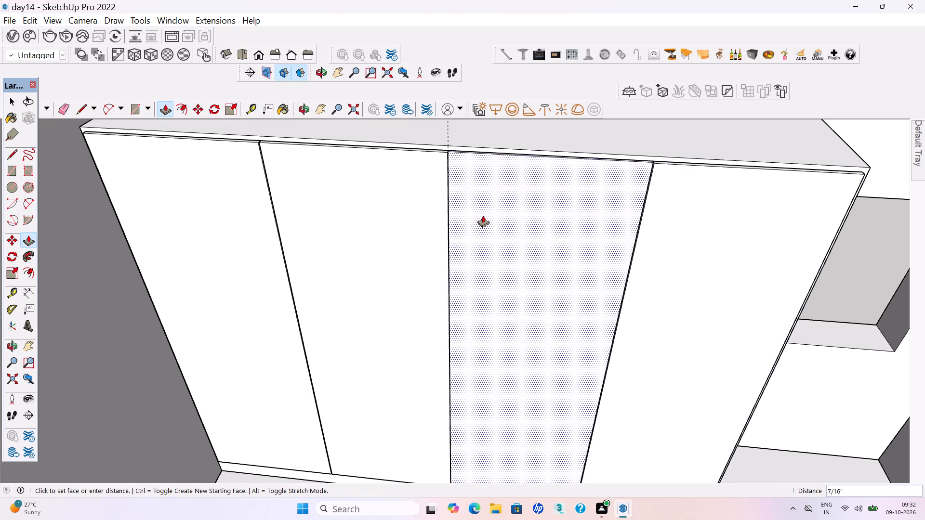
left_click(418, 204)
key("space")
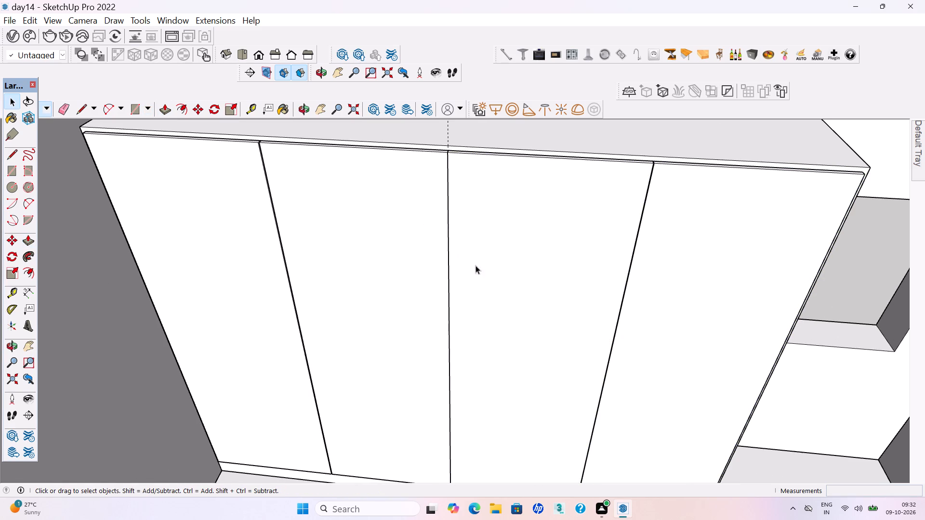
Select all the geometry of the newly extruded door panel and make it a group.
scroll(527, 178, "up", 1)
middle_click_drag(533, 213, 516, 306)
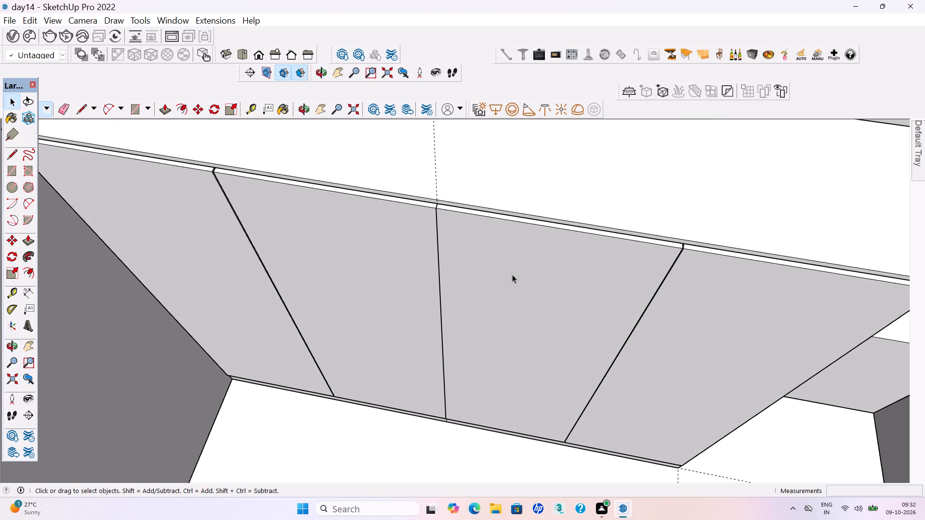
triple_click(512, 274)
right_click(513, 275)
left_click(528, 125)
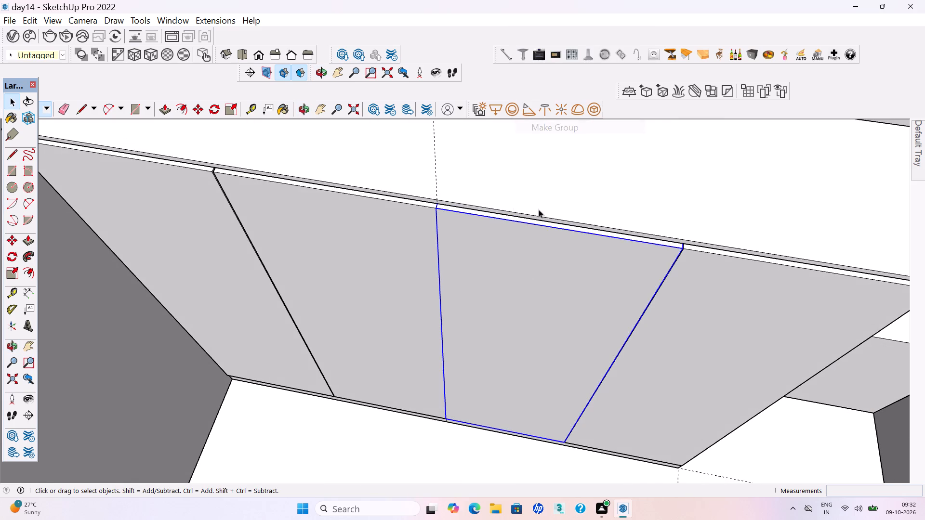
scroll(497, 287, "down", 20)
scroll(497, 287, "down", 1)
left_click(648, 212)
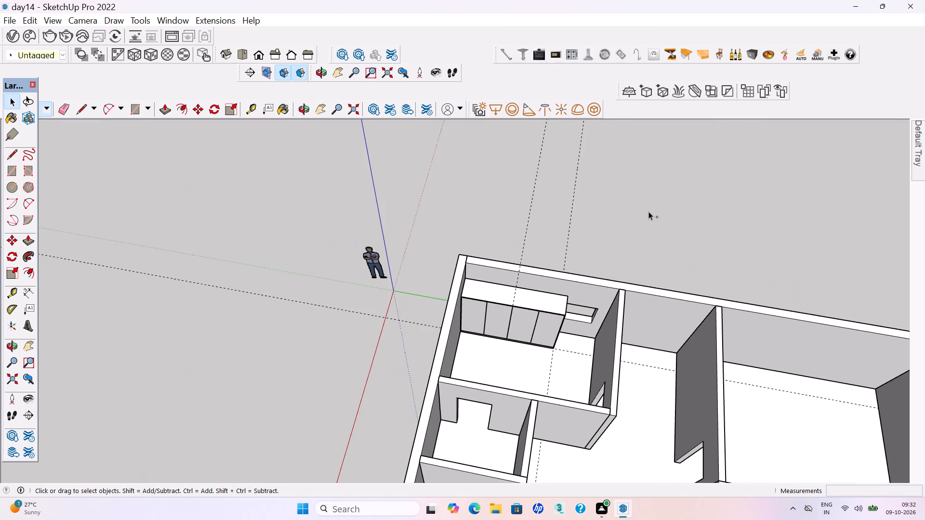
Save the model.
key("ctrl+s")
key("ctrl+s")
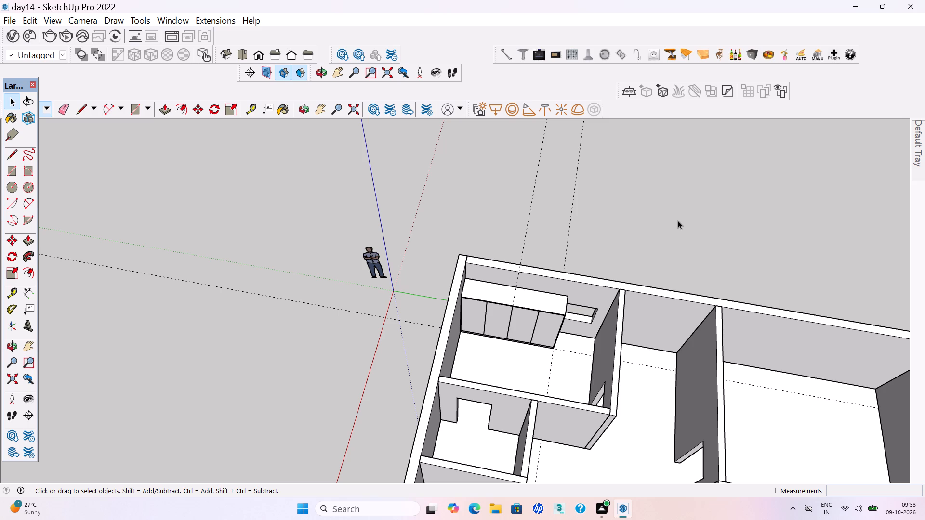
Delete the construction guide running through the centre of the corner room's cabinet.
scroll(477, 240, "down", 5)
middle_click_drag(456, 262, 476, 247)
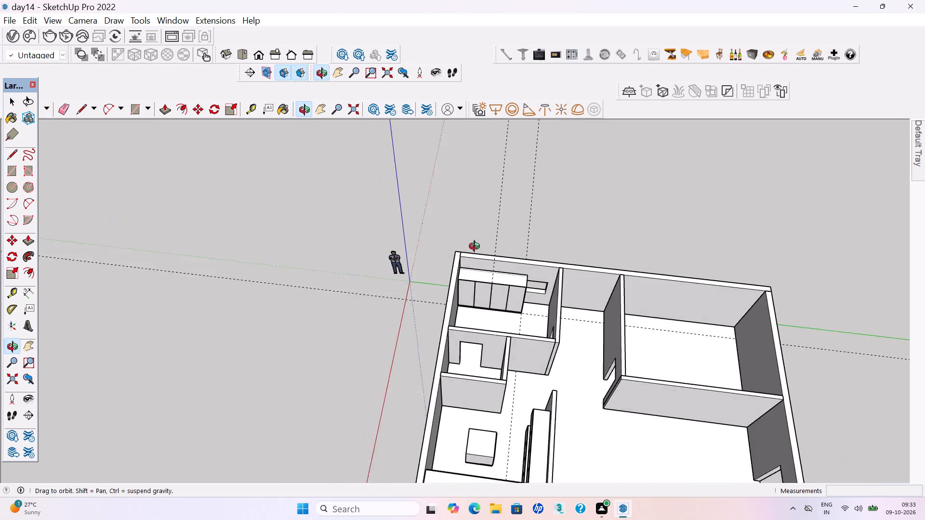
middle_click_drag(476, 247, 477, 240)
scroll(491, 235, "down", 1)
scroll(508, 230, "up", 4)
left_click_drag(510, 220, 464, 183)
key("Delete")
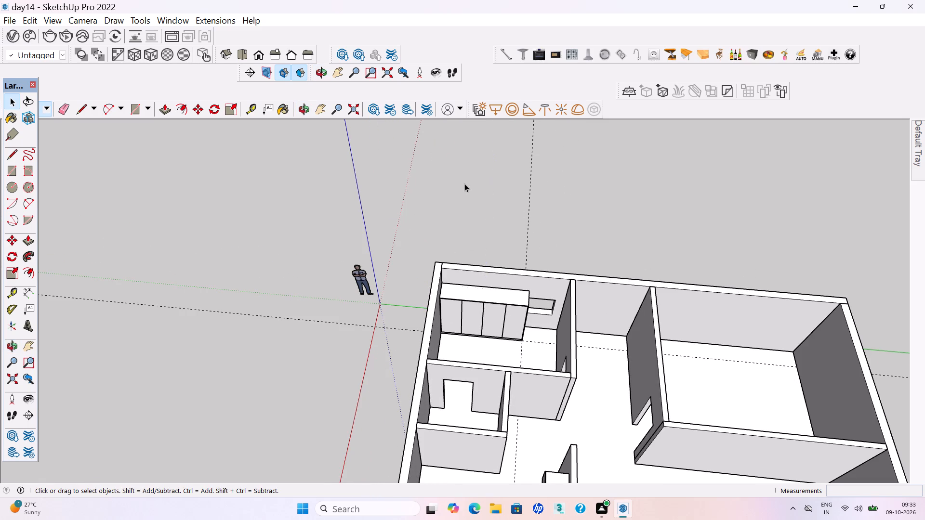
Save the model again.
key("ctrl+s")
key("ctrl+s")
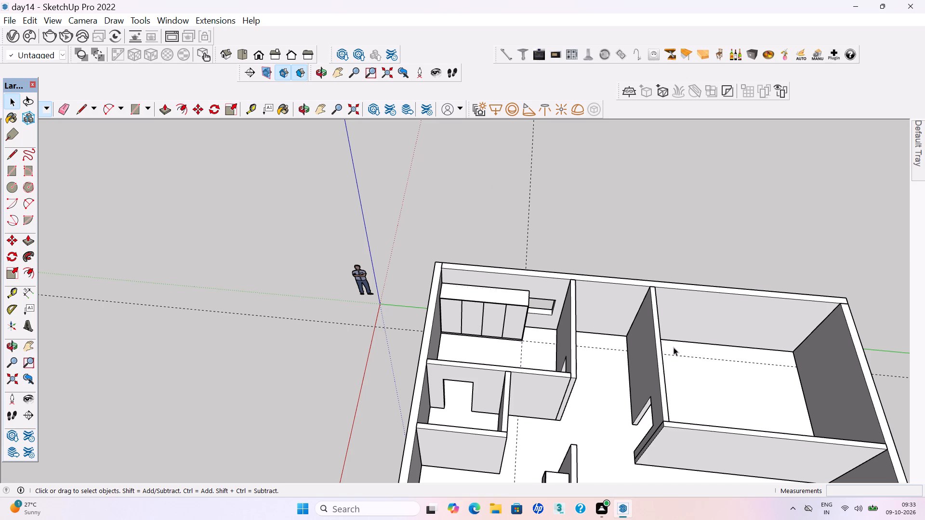
Draw a wall-to-wall rectangle about 1' 10 1/2" by 13' 7 5/8" on the back wall, starting at the cabinet's top rear corner.
scroll(666, 389, "down", 1)
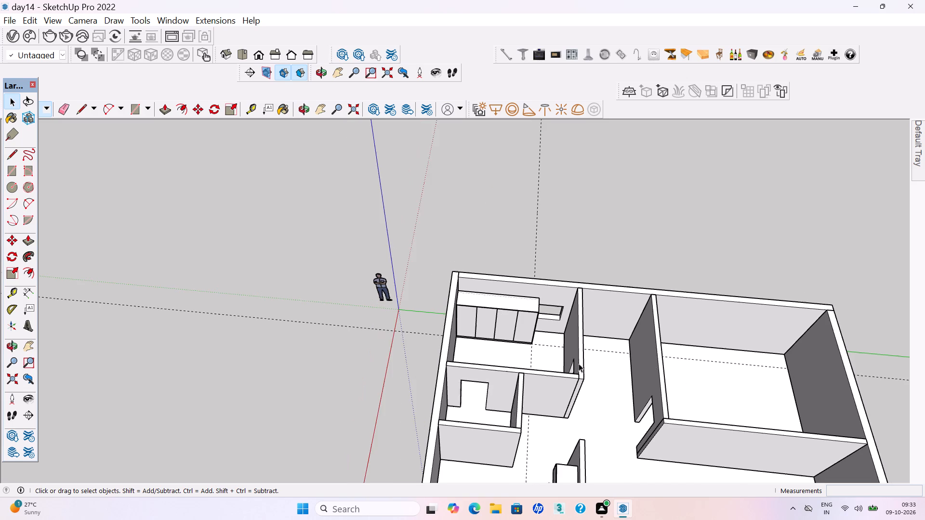
middle_click_drag(434, 324, 450, 300)
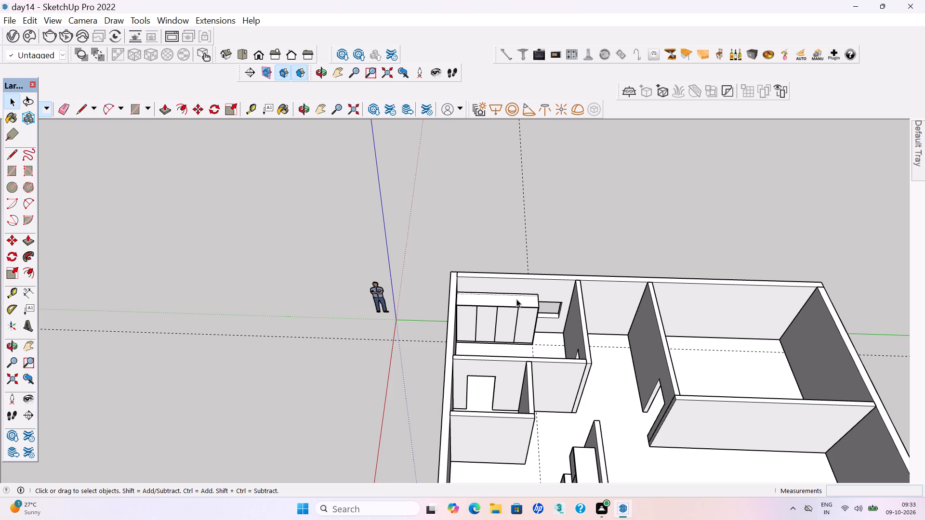
middle_click_drag(495, 322, 508, 316)
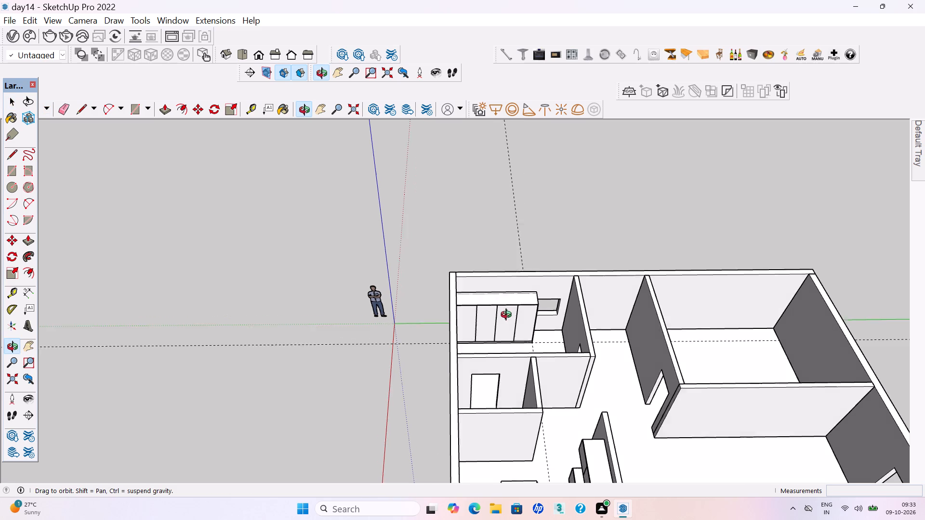
middle_click_drag(508, 316, 509, 306)
scroll(532, 284, "up", 4)
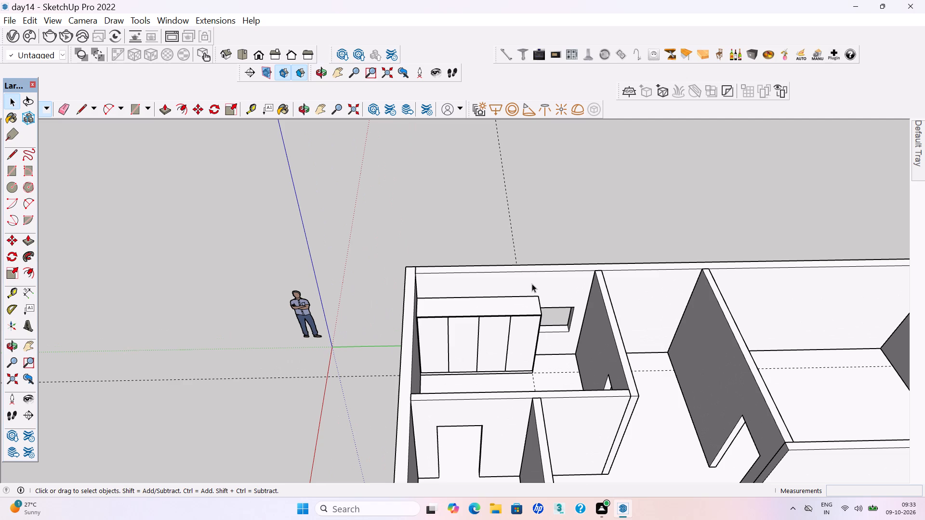
scroll(532, 284, "up", 2)
middle_click_drag(532, 284, 530, 274)
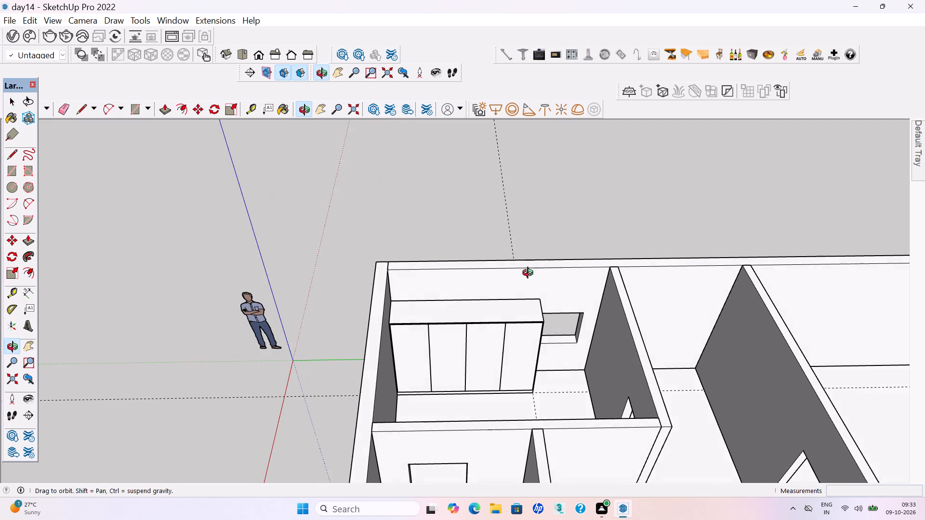
middle_click_drag(530, 274, 529, 272)
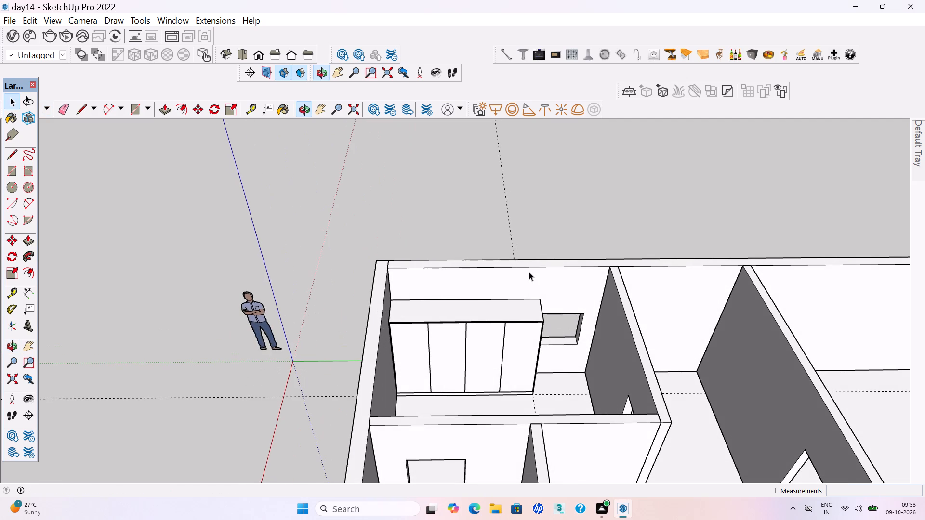
scroll(529, 272, "up", 4)
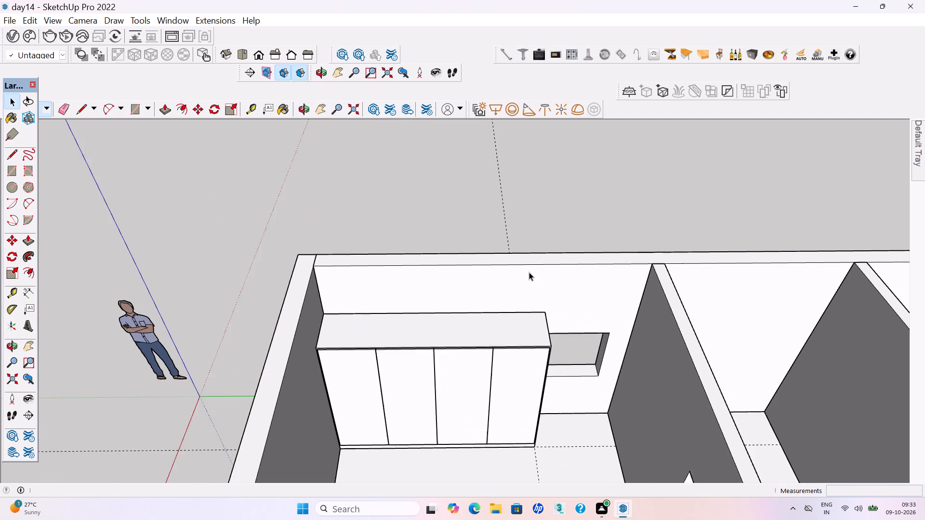
scroll(529, 272, "up", 1)
middle_click_drag(539, 333, 539, 313)
scroll(518, 267, "up", 2)
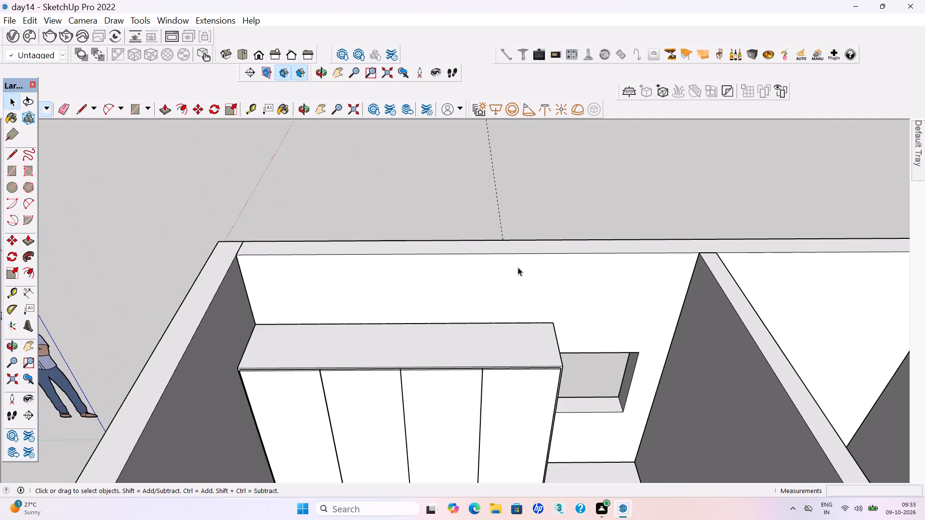
scroll(518, 267, "up", 1)
key("r")
scroll(598, 289, "down", 4)
middle_click_drag(558, 333, 557, 313)
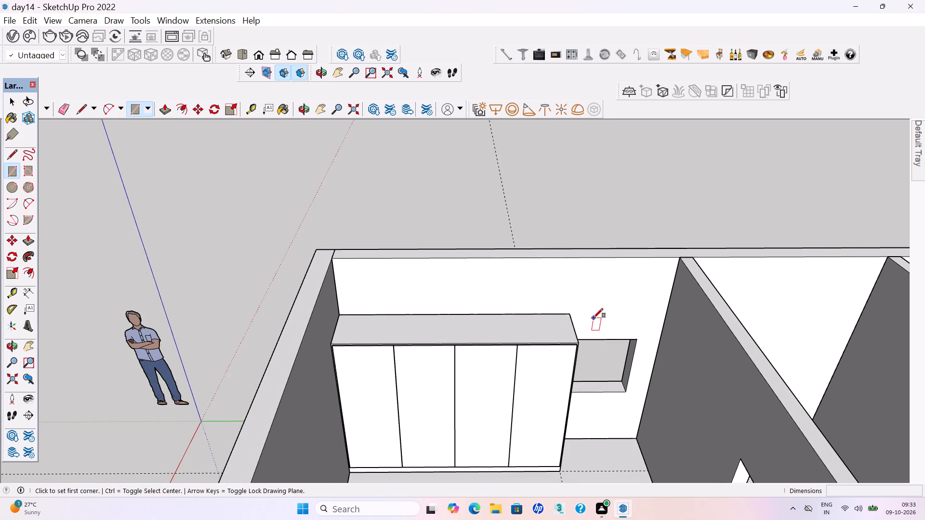
scroll(578, 317, "down", 2)
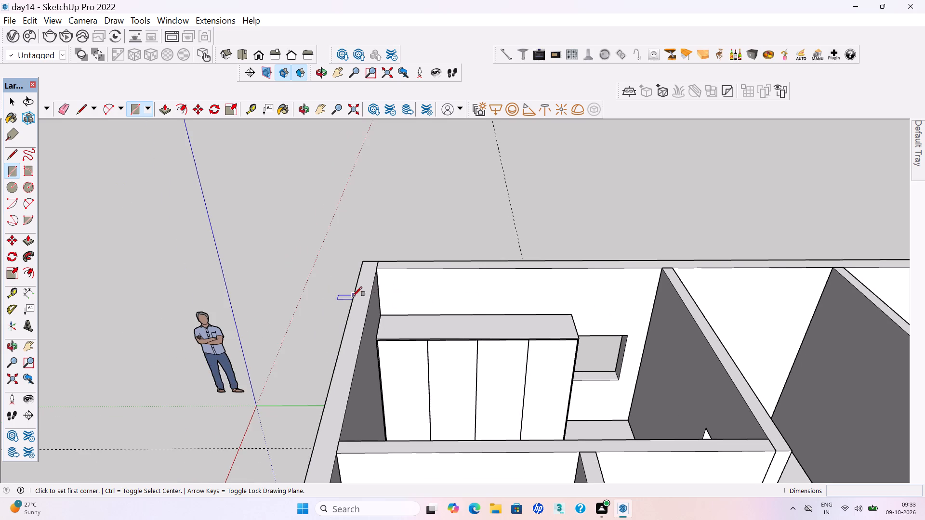
left_click(381, 315)
scroll(379, 312, "down", 3)
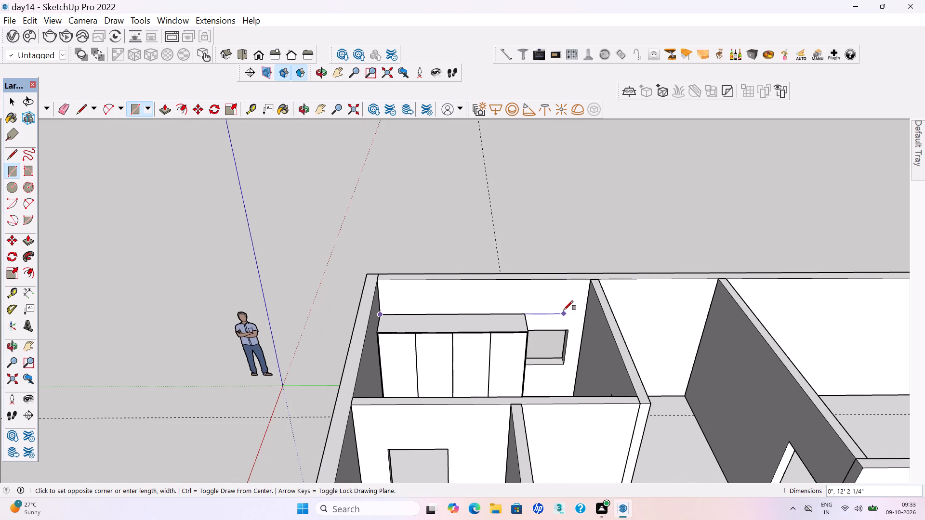
scroll(564, 310, "up", 7)
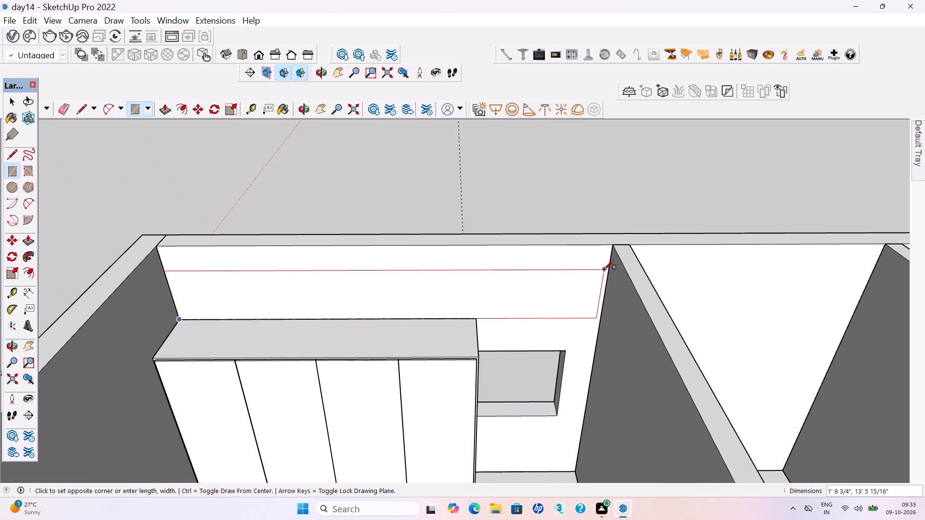
left_click(608, 268)
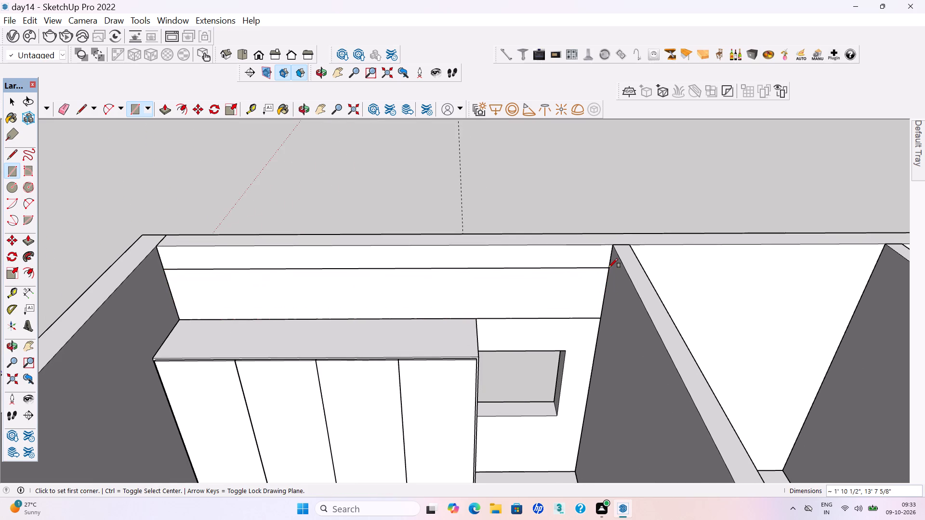
key("space")
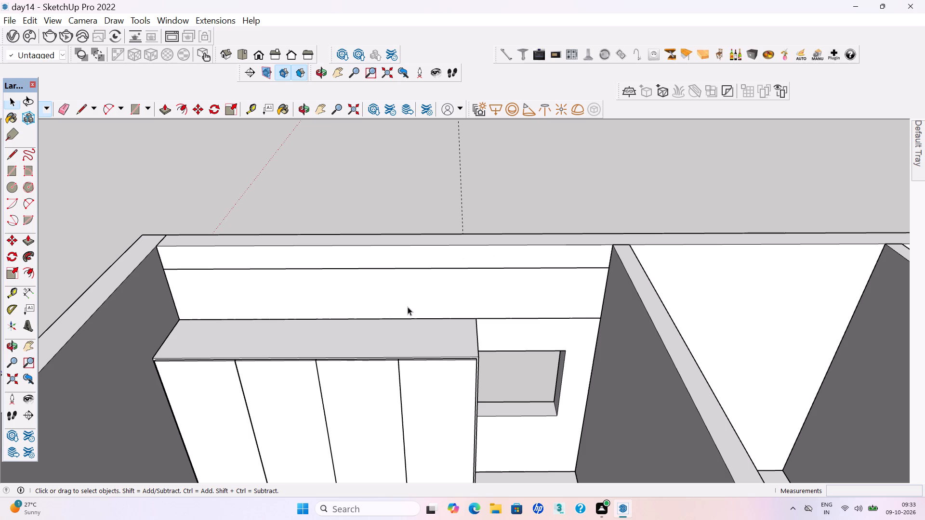
Select the new wall rectangle above the cabinet with its edges and make it a group.
double_click(408, 307)
right_click(406, 306)
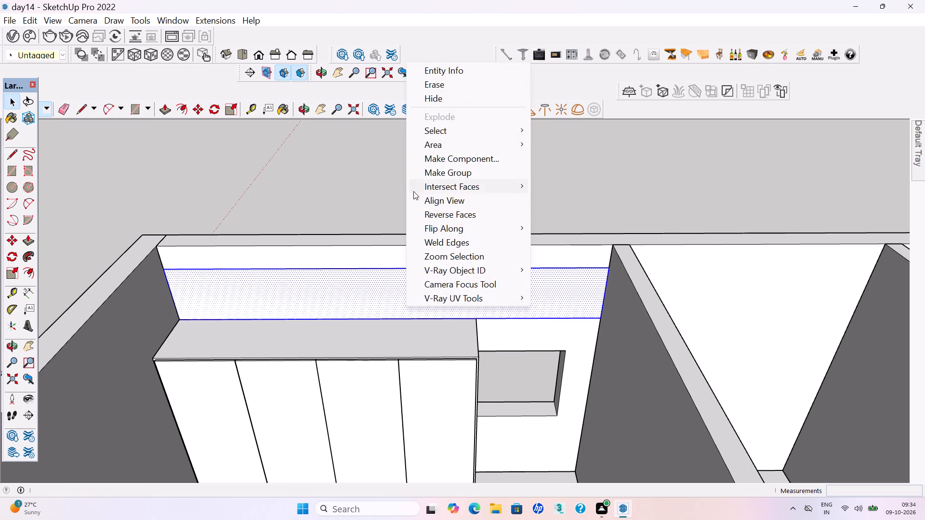
left_click(435, 168)
left_click(367, 169)
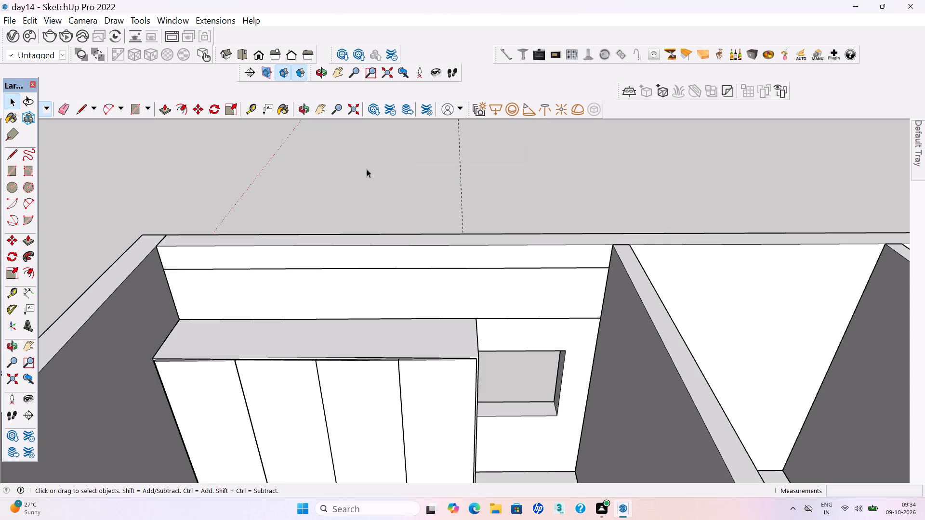
Open the new overhead group for editing and Push/Pull its face outward 2'.
scroll(592, 322, "down", 2)
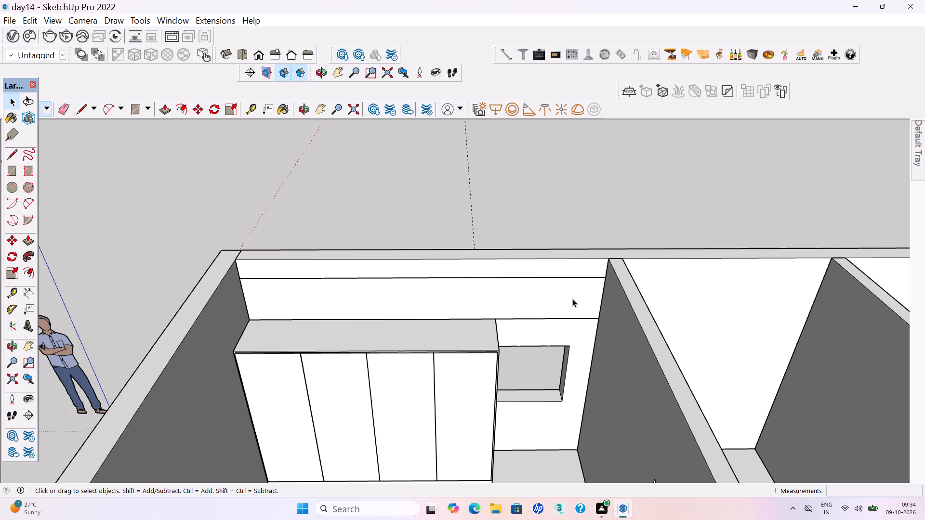
scroll(572, 299, "down", 1)
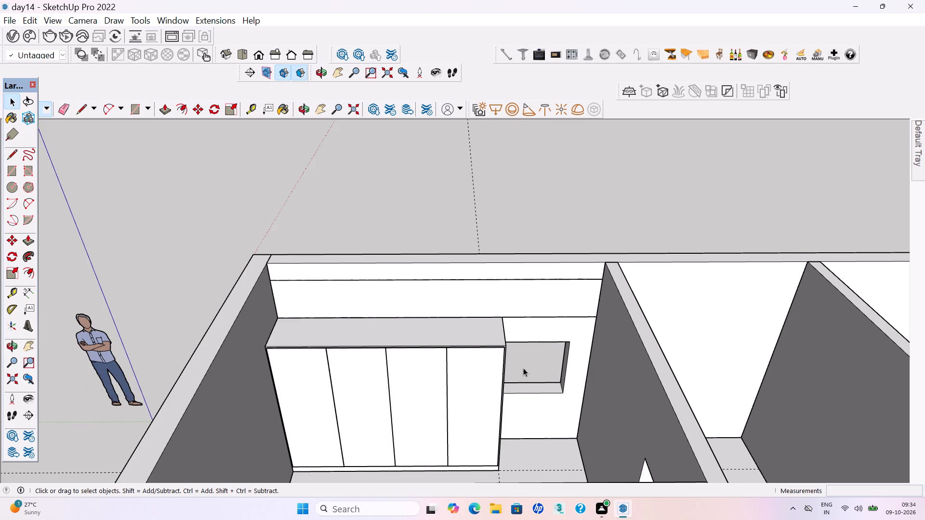
middle_click_drag(476, 375, 470, 336)
middle_click_drag(446, 303, 445, 338)
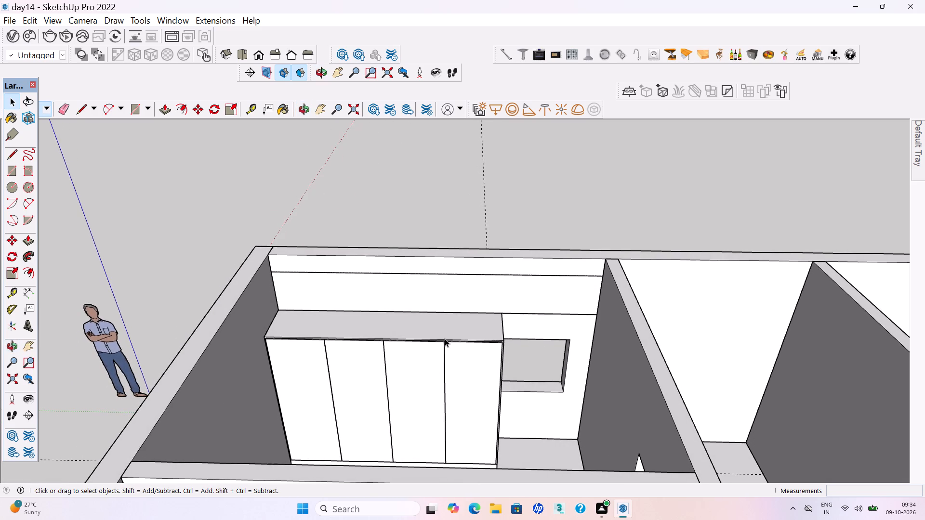
double_click(455, 305)
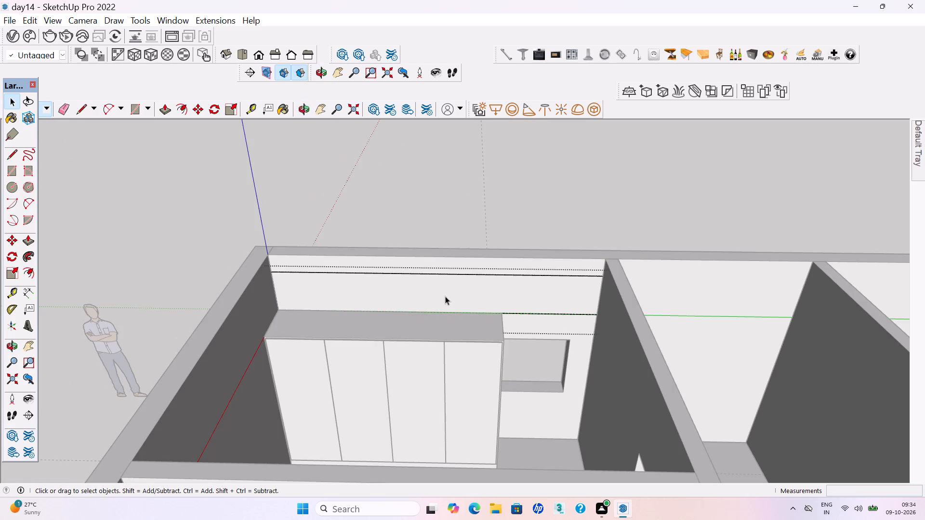
left_click(445, 296)
key("p")
key("Return")
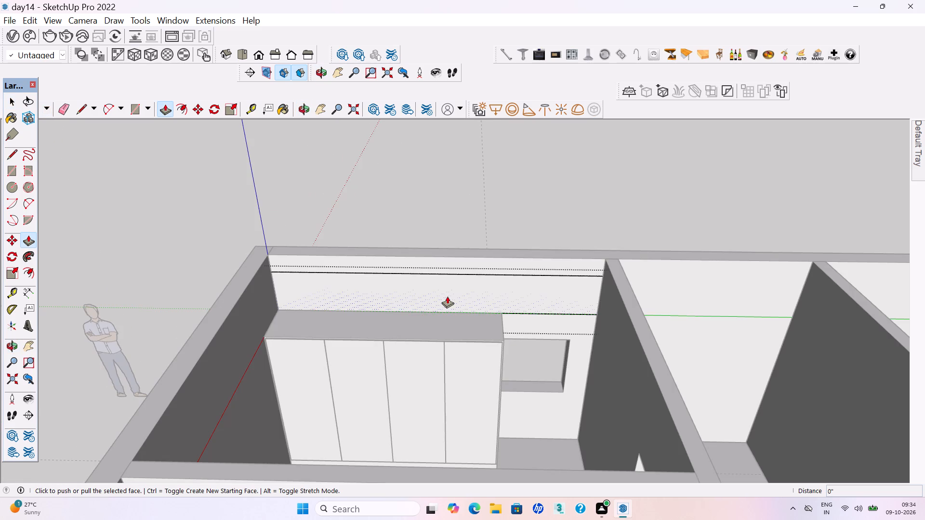
left_click(447, 296)
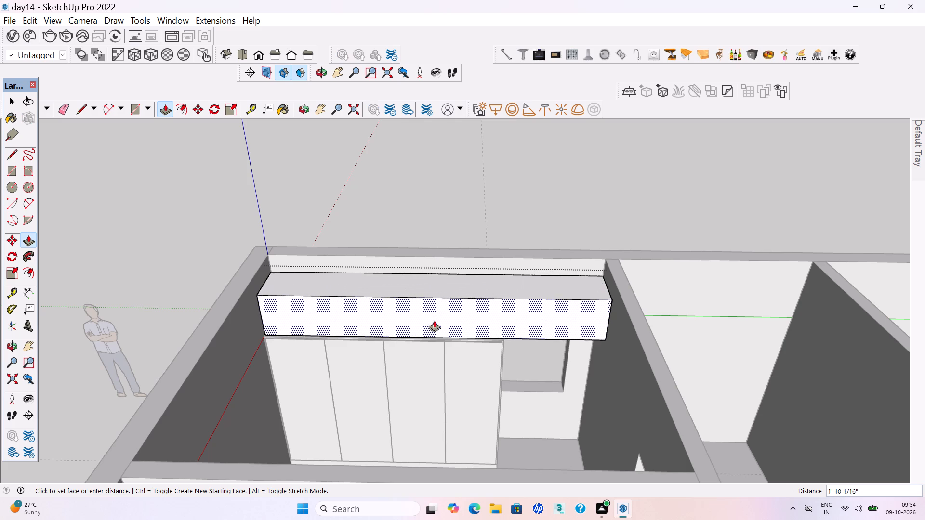
type("2'")
key("Return")
key("space")
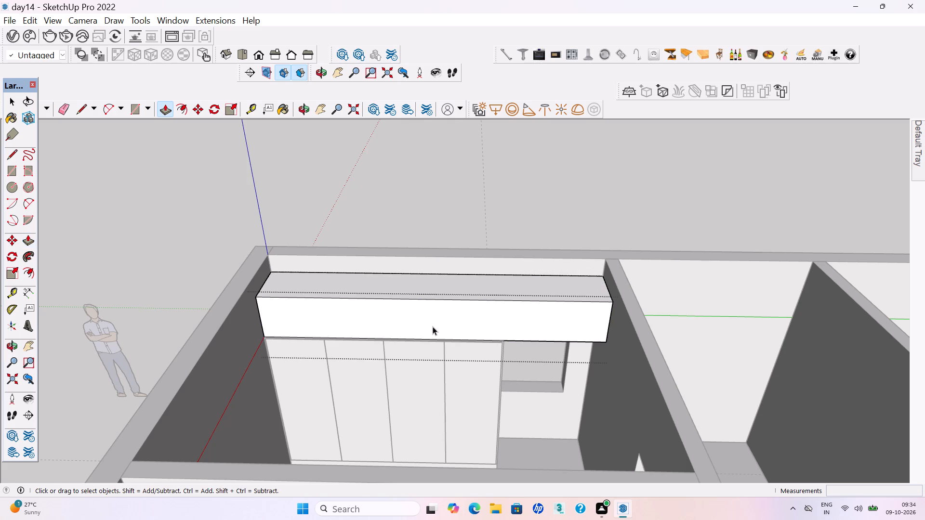
Offset the overhead unit's front face edges inward by 18 mm to form the frame outline.
type("f")
left_click(436, 314)
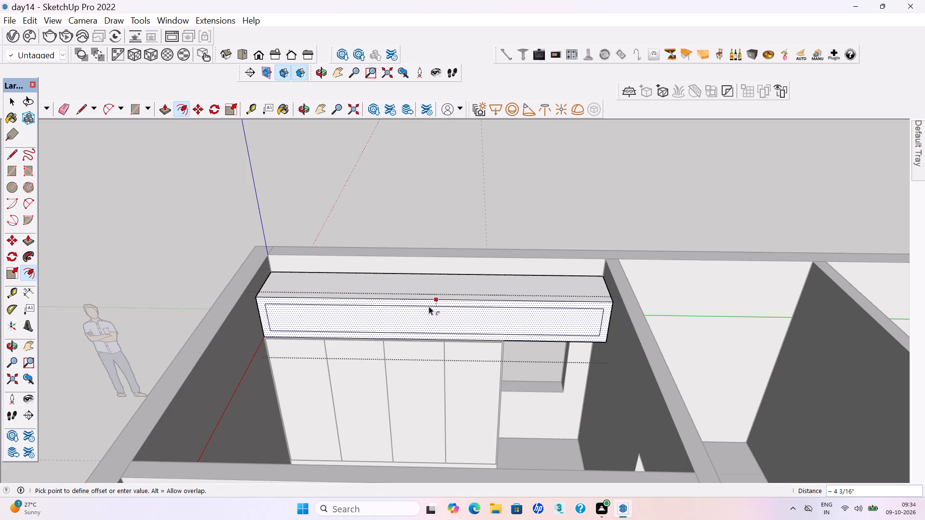
type("18mm")
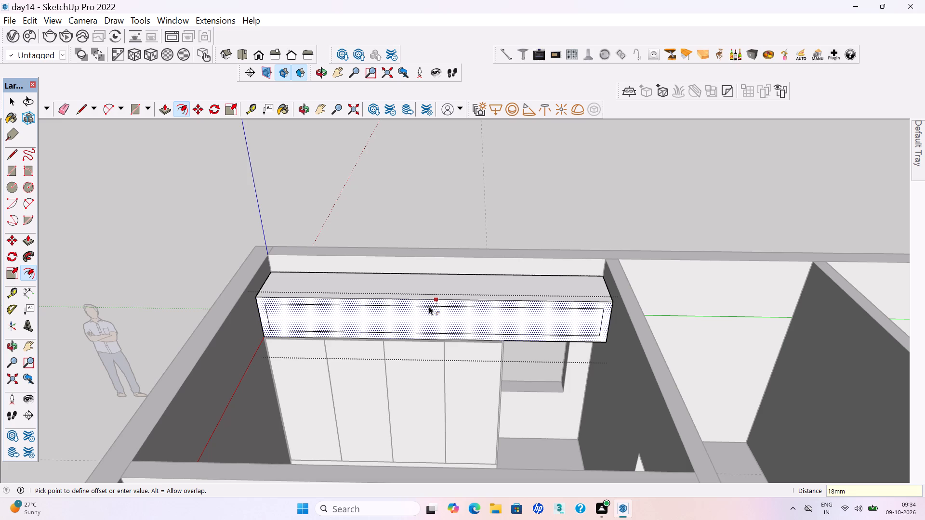
key("Return")
key("space")
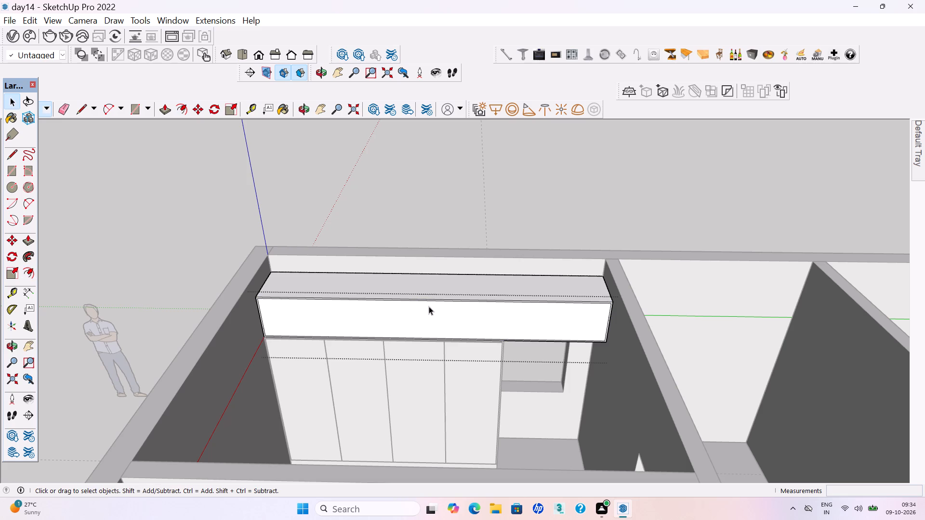
Push/Pull the inner front face about 1' 3 3/4" inward to hollow the overhead unit, and close the group.
left_click(429, 316)
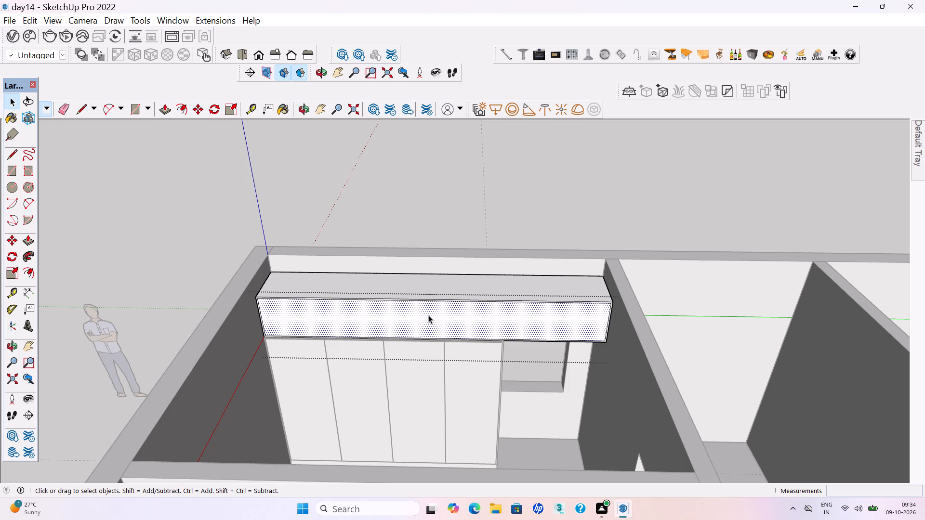
key("p")
key("Return")
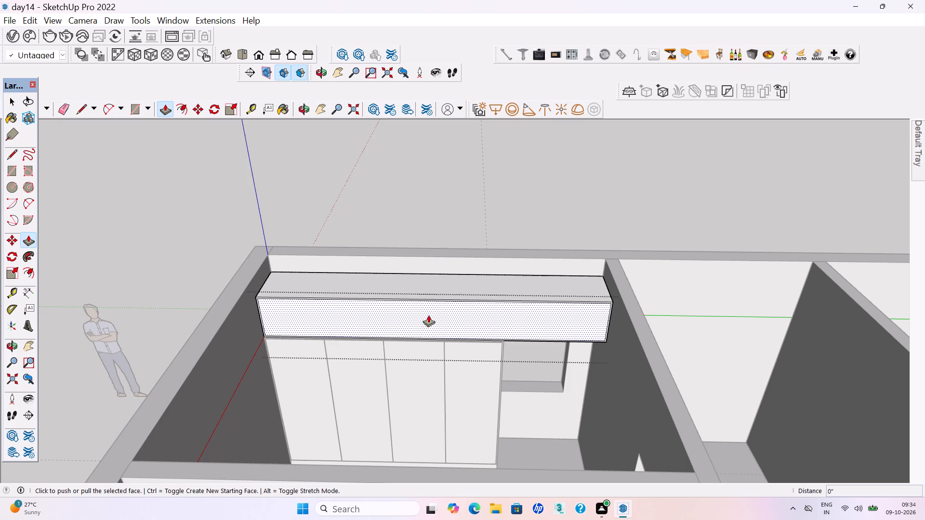
left_click(435, 331)
left_click(430, 312)
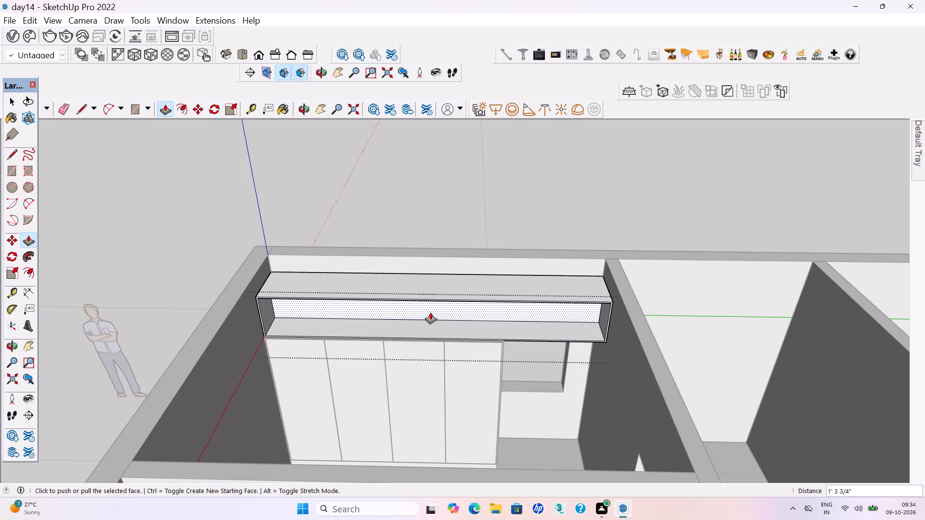
scroll(439, 315, "down", 3)
key("space")
left_click(399, 229)
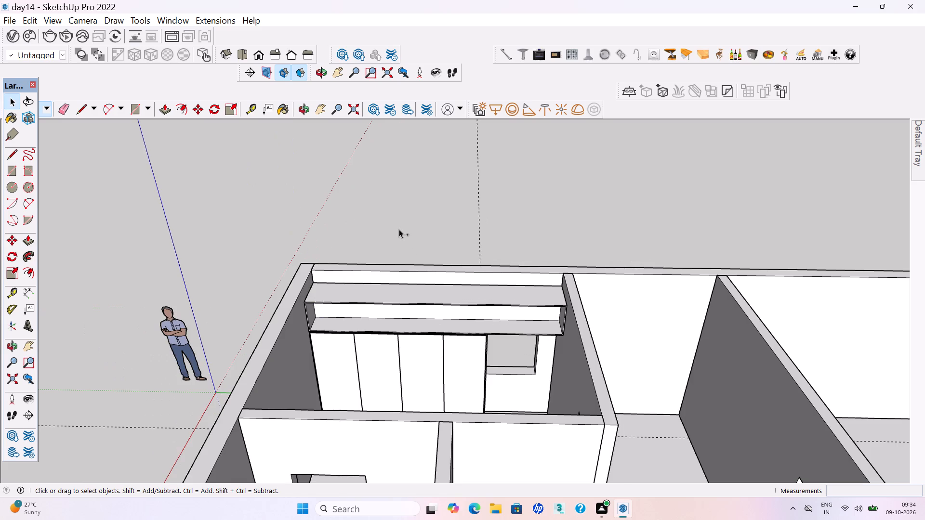
Save the model.
key("ctrl+s")
key("ctrl+s")
Place a vertical guide about 2' 4 3/8" from the loft frame's inner left edge, at the cabinet's first door joint.
scroll(404, 226, "down", 3)
middle_click_drag(454, 325, 471, 338)
scroll(416, 306, "up", 2)
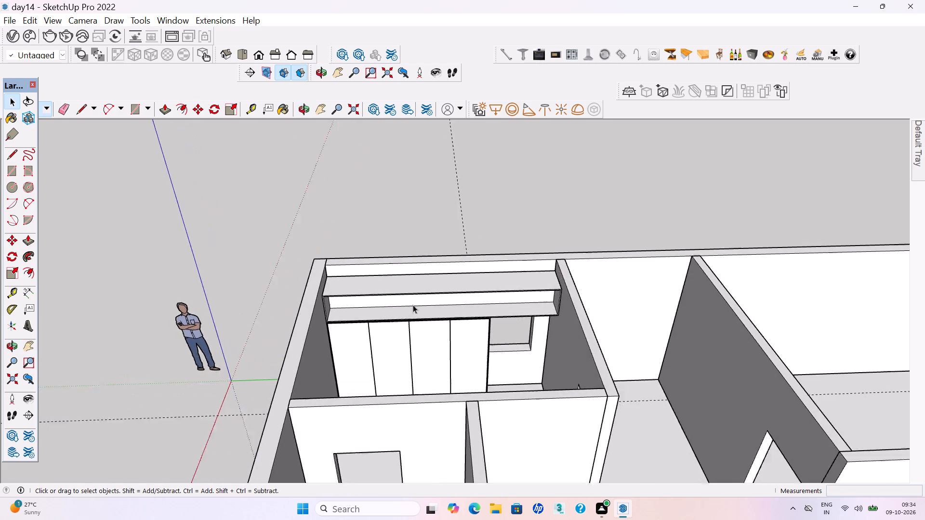
scroll(413, 305, "up", 4)
scroll(540, 320, "down", 2)
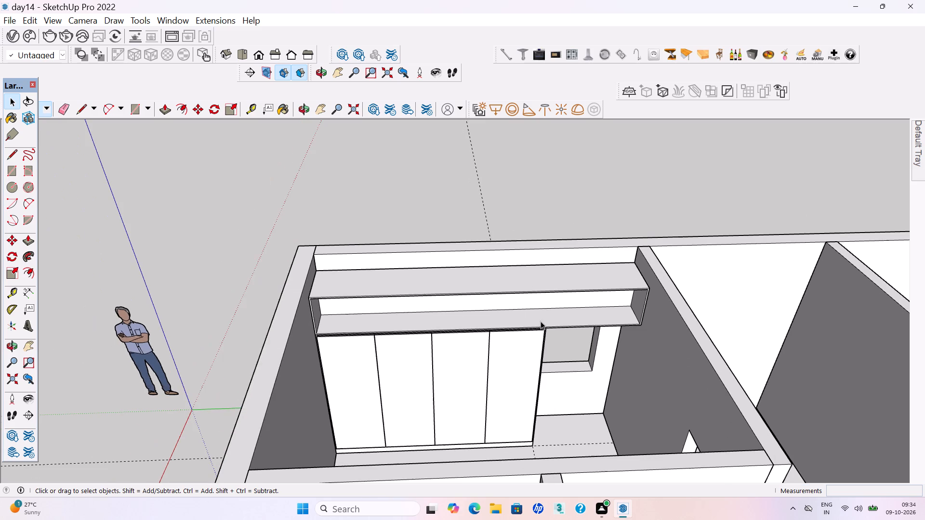
key("t")
scroll(330, 338, "up", 7)
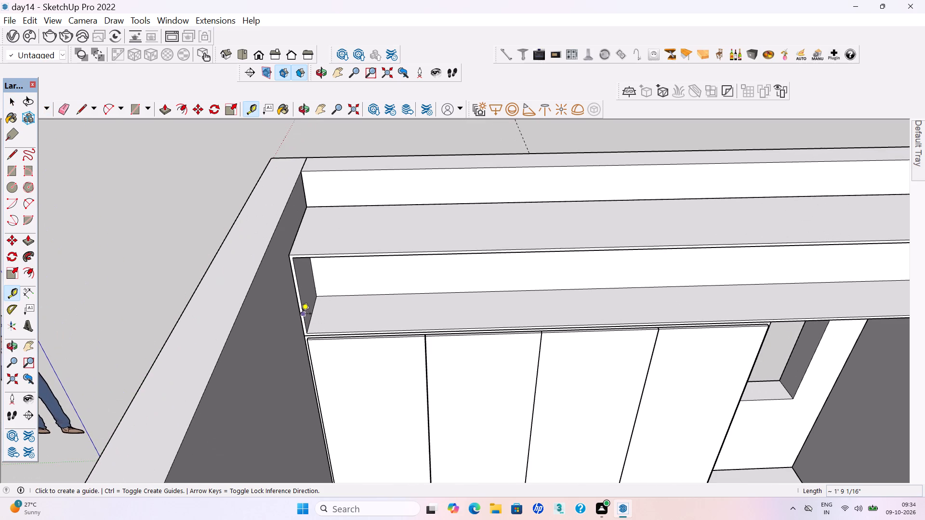
left_click(301, 314)
scroll(453, 337, "up", 14)
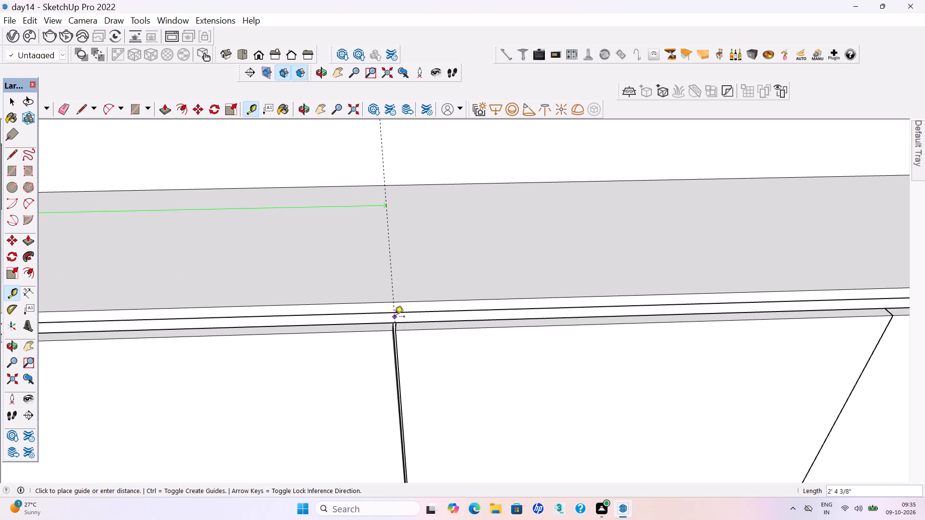
left_click(395, 317)
Place a second parallel guide about 2' 4 1/2" from the first, aligned with the cabinet's second door joint.
left_click(391, 272)
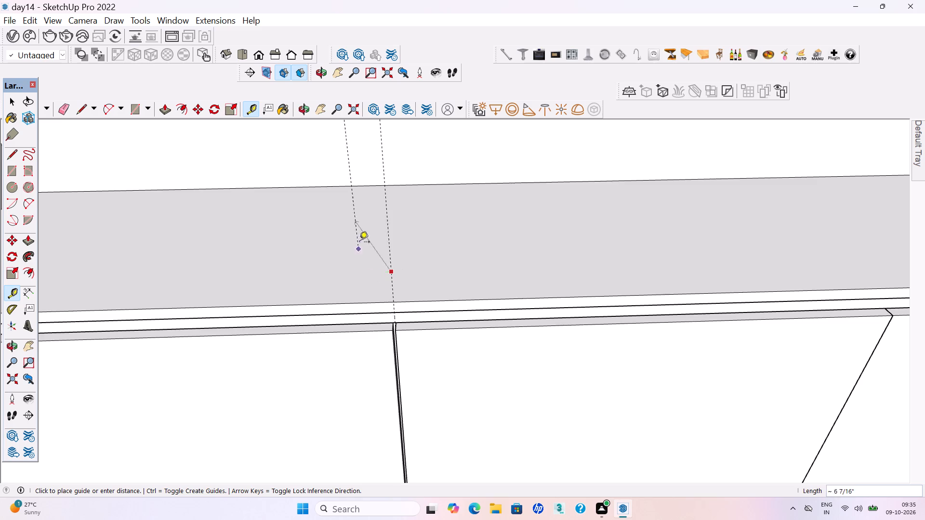
scroll(362, 273, "down", 14)
scroll(373, 310, "down", 3)
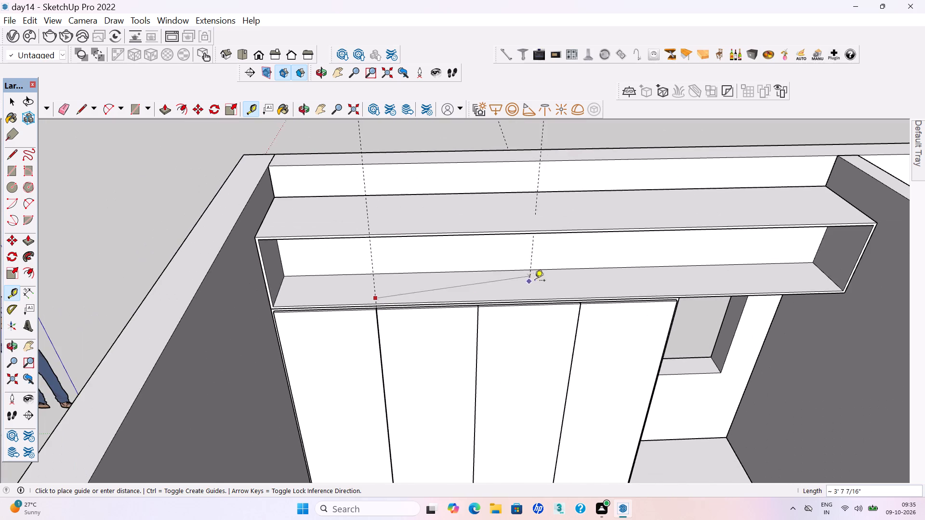
scroll(517, 293, "up", 4)
scroll(475, 310, "up", 7)
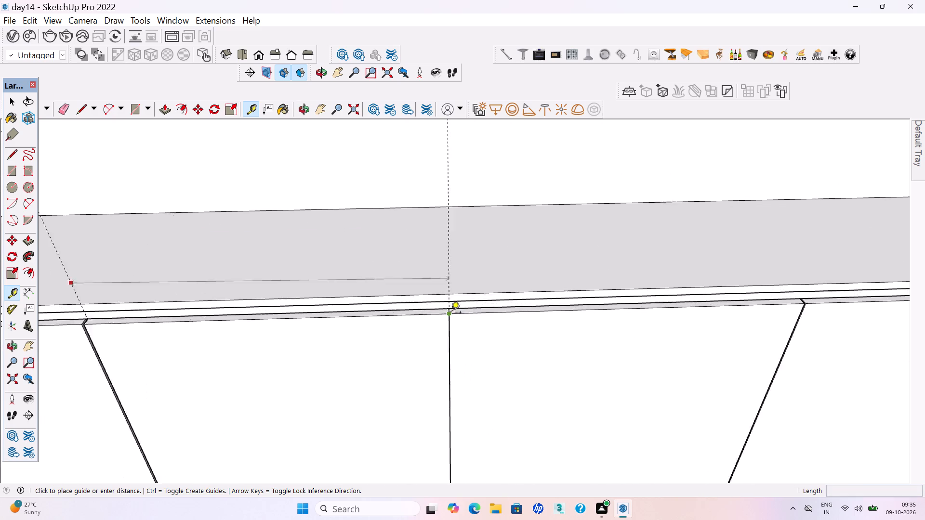
scroll(451, 313, "up", 17)
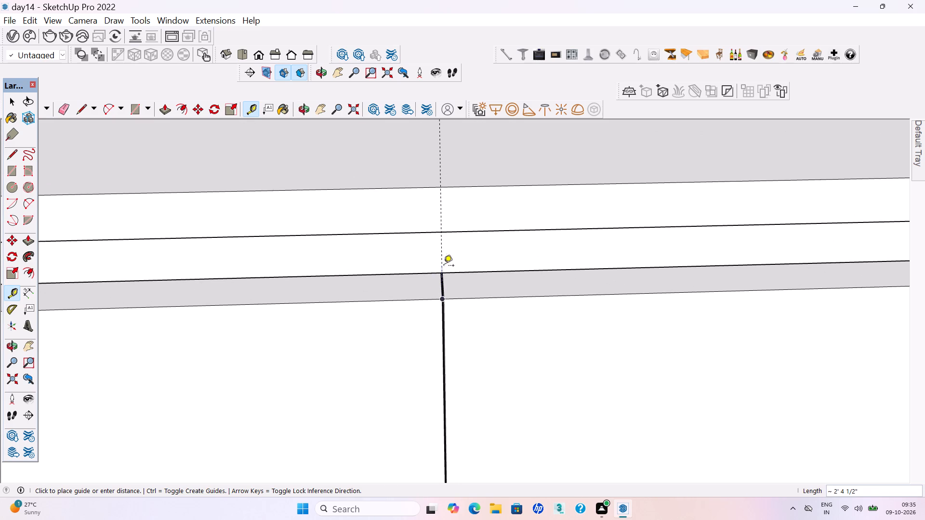
left_click(444, 263)
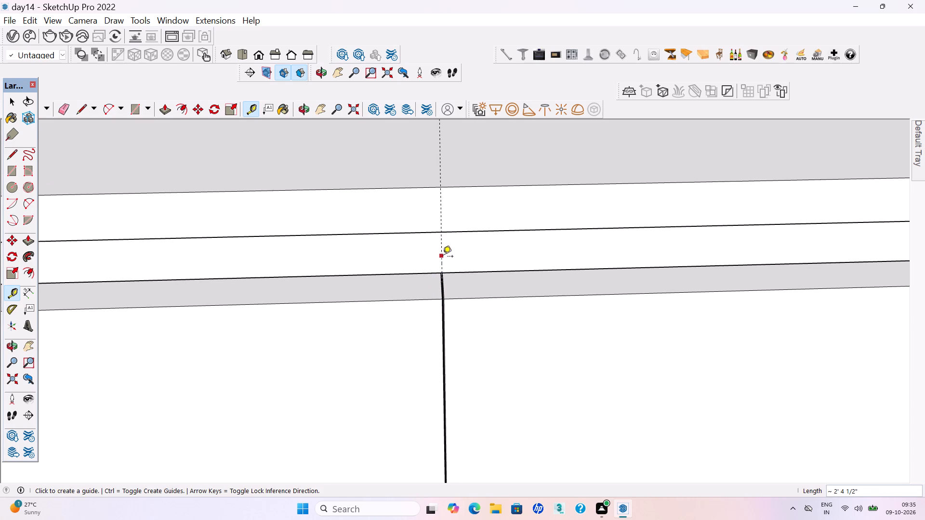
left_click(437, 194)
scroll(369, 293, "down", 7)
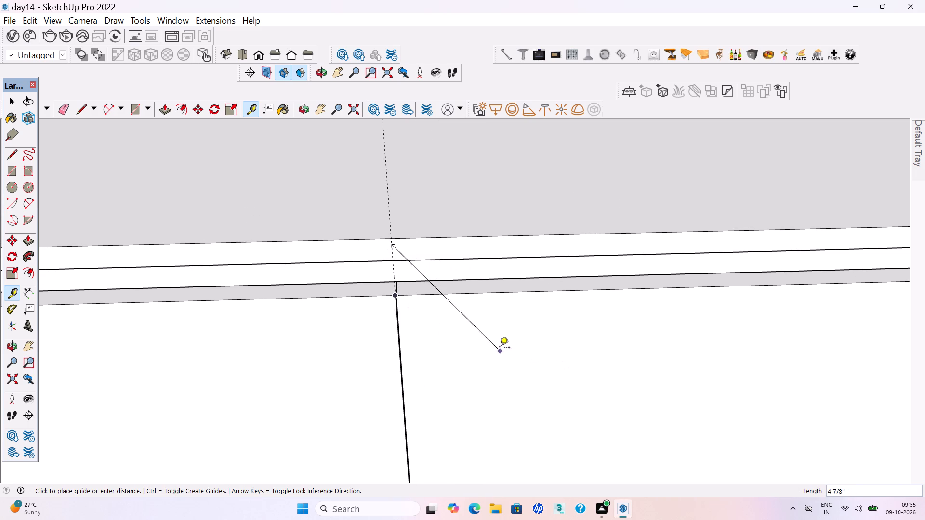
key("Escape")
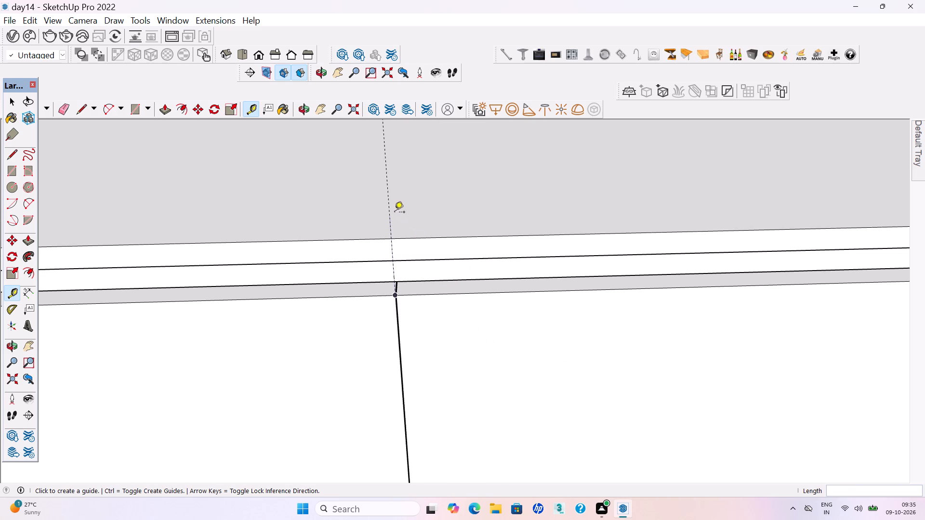
Place a third parallel guide about 2' 5 1/8" from the second, aligned with the cabinet's third door joint.
left_click(388, 209)
scroll(458, 278, "down", 4)
scroll(383, 273, "down", 15)
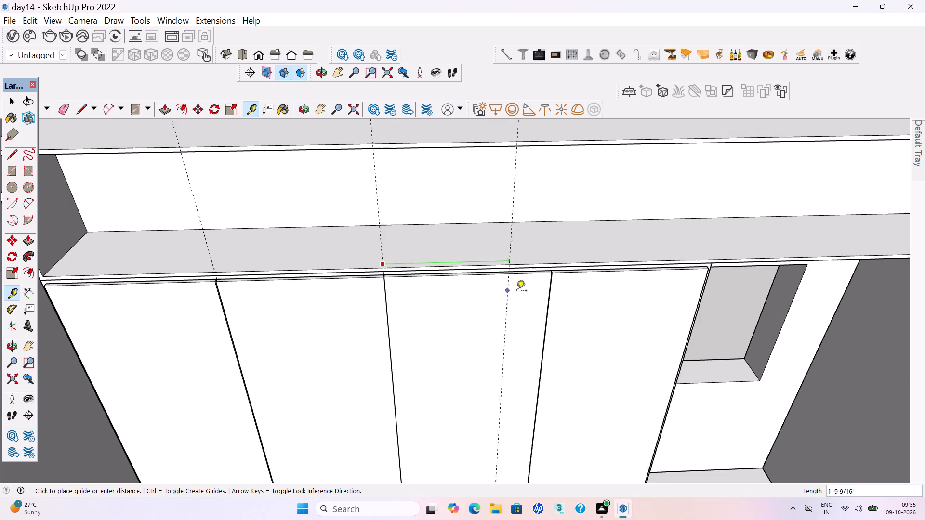
scroll(517, 291, "up", 4)
scroll(559, 258, "up", 18)
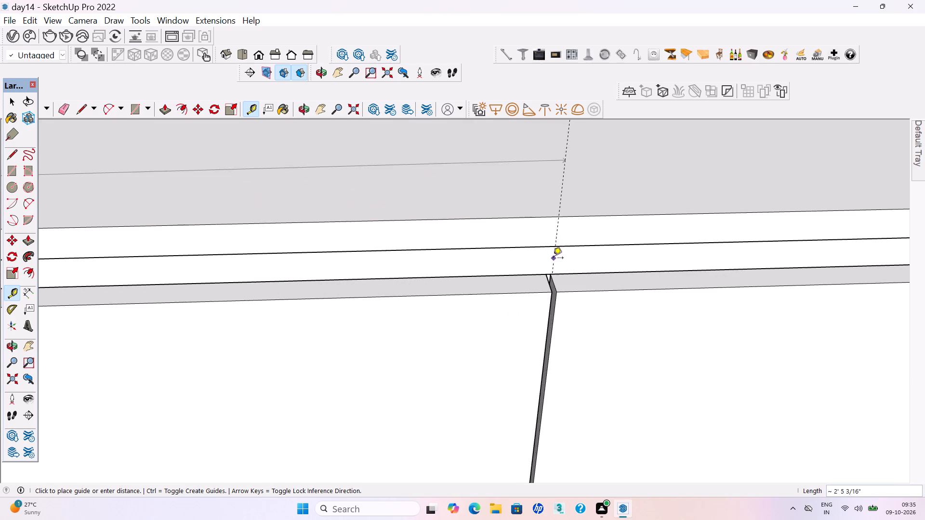
scroll(553, 259, "up", 4)
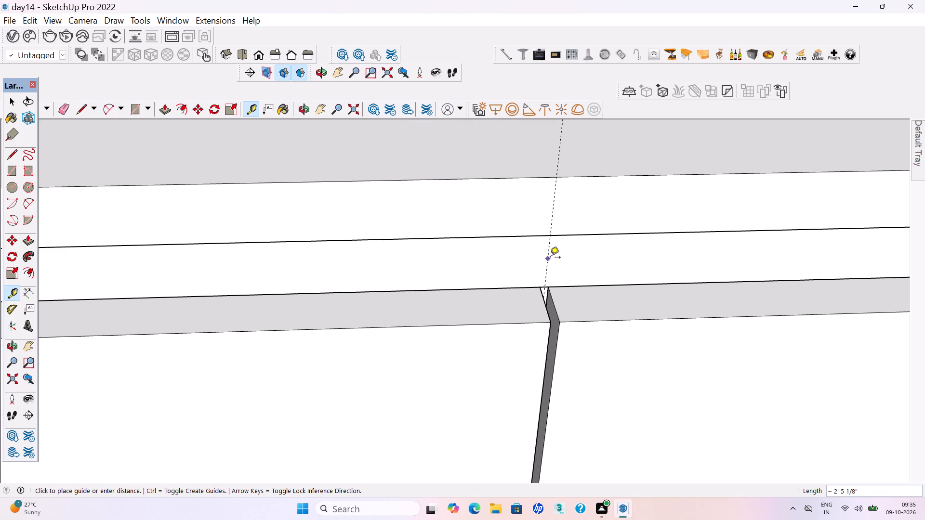
left_click(549, 256)
Place a fourth parallel guide about 2' 4 3/8" from the third, aligned with the cabinet's outer side edge.
left_click(548, 252)
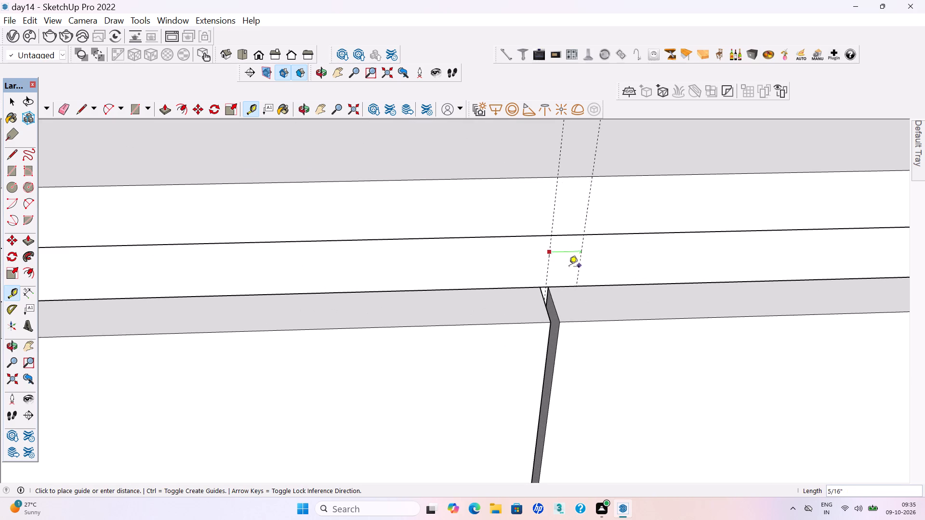
scroll(454, 269, "down", 4)
scroll(434, 269, "down", 17)
scroll(438, 274, "down", 5)
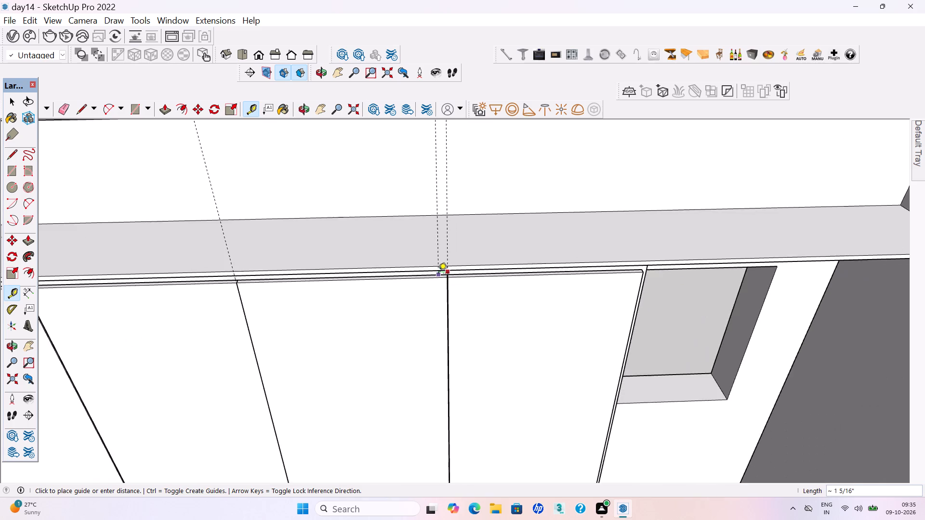
scroll(440, 273, "down", 9)
scroll(537, 266, "up", 9)
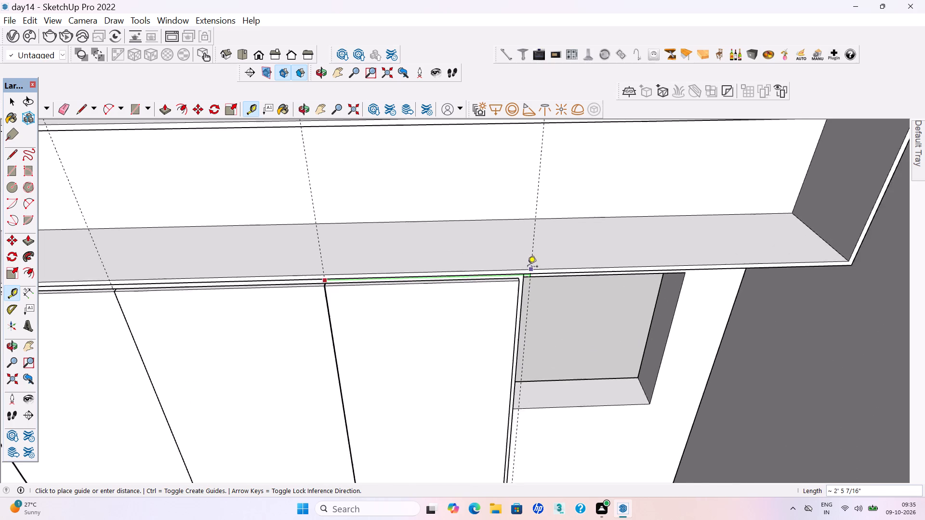
scroll(528, 267, "up", 9)
left_click(517, 276)
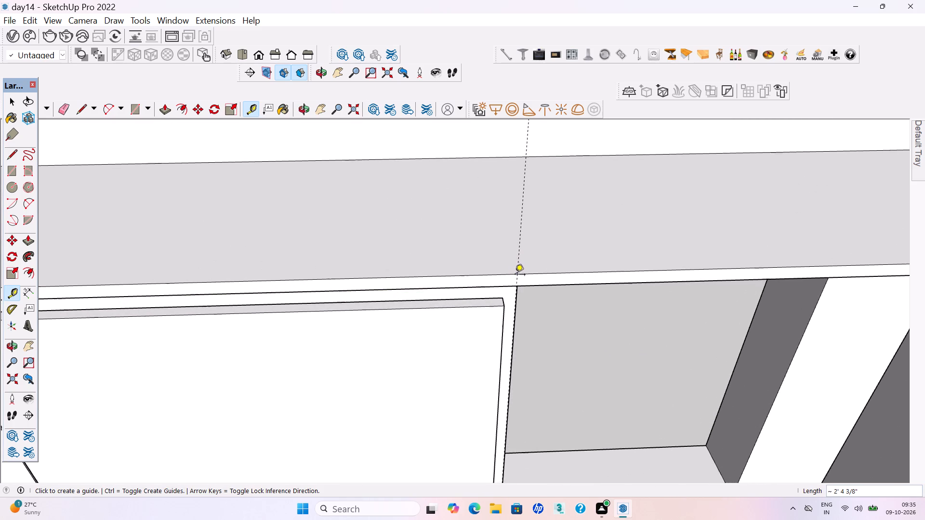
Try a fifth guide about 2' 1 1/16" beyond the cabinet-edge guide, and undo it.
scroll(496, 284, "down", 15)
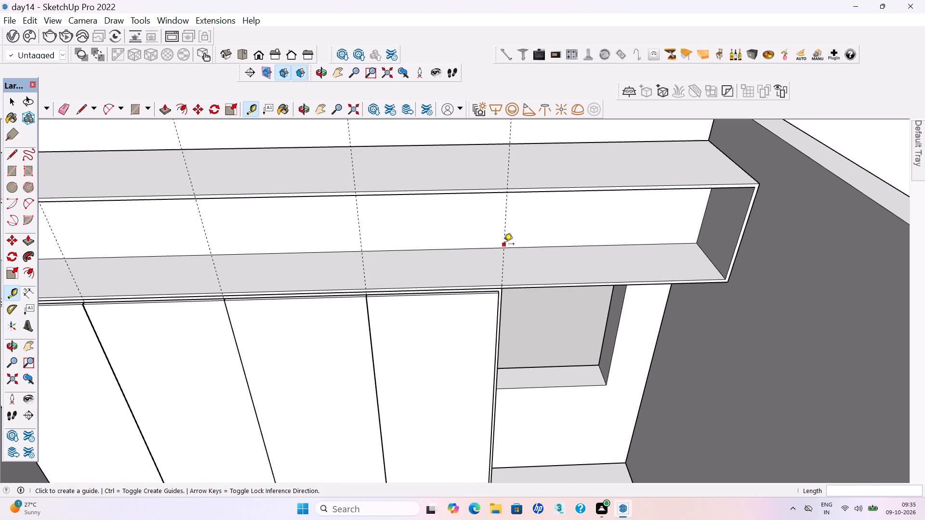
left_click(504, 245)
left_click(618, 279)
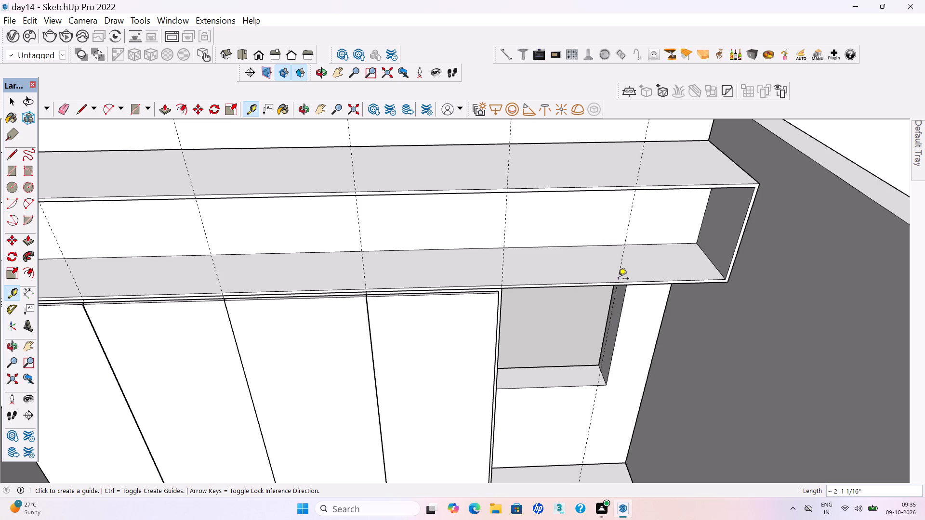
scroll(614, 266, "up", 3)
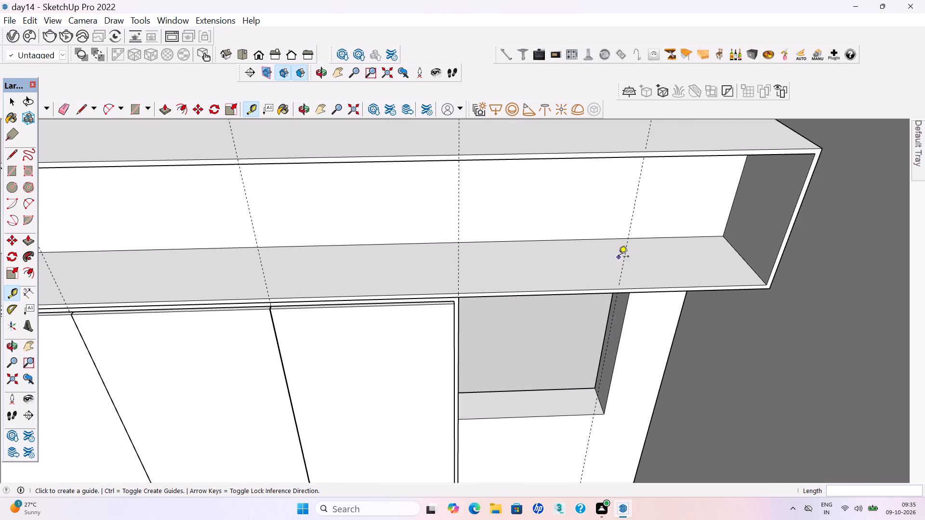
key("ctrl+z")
Place a fifth parallel guide about 2' 5/16" beyond the cabinet-edge guide, across the loft's remaining opening.
left_click(458, 234)
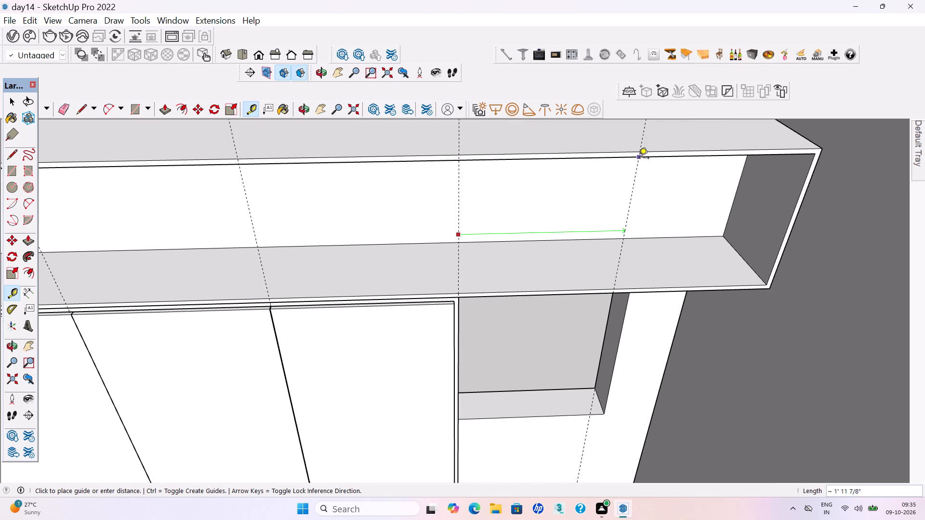
left_click(642, 159)
Save the model with the new loft guides.
key("ctrl+s")
key("ctrl+s")
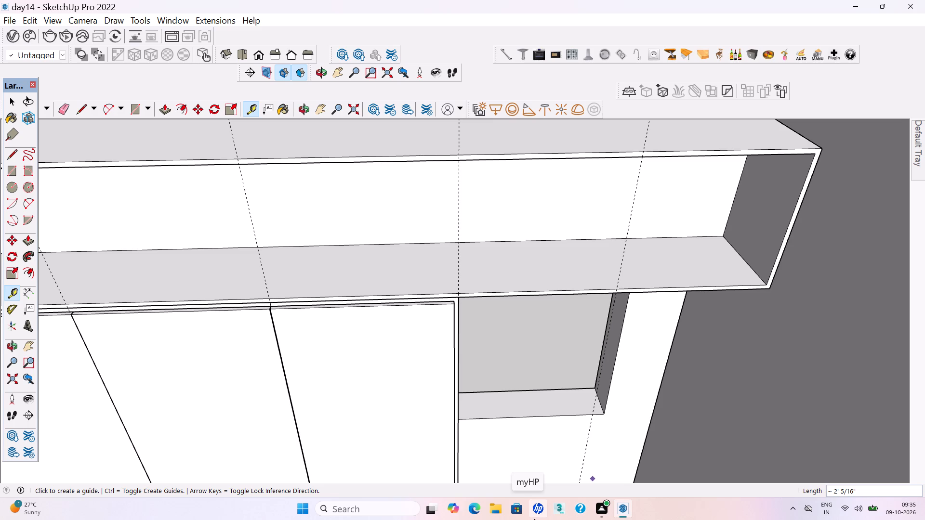
Draw a shutter rectangle about 1' 9 13/16" by 2' 5 1/16" from the loft's upper-left front corner to the first guide.
scroll(517, 485, "down", 15)
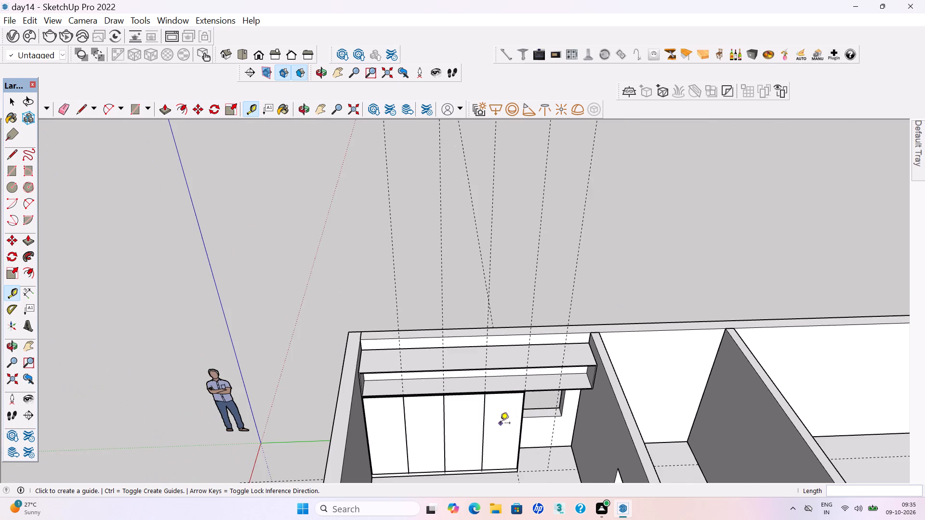
middle_click_drag(500, 424, 487, 397)
scroll(377, 446, "up", 8)
key("r")
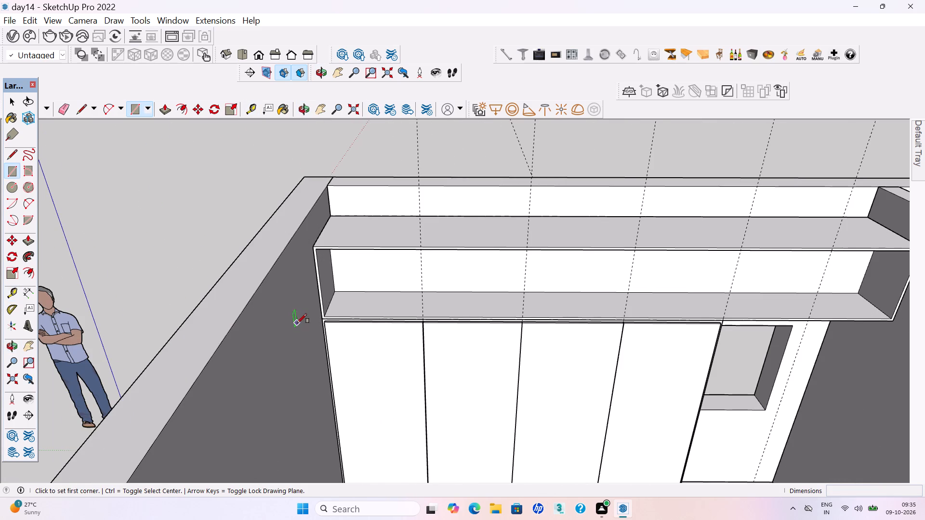
scroll(328, 256, "up", 5)
scroll(284, 235, "up", 4)
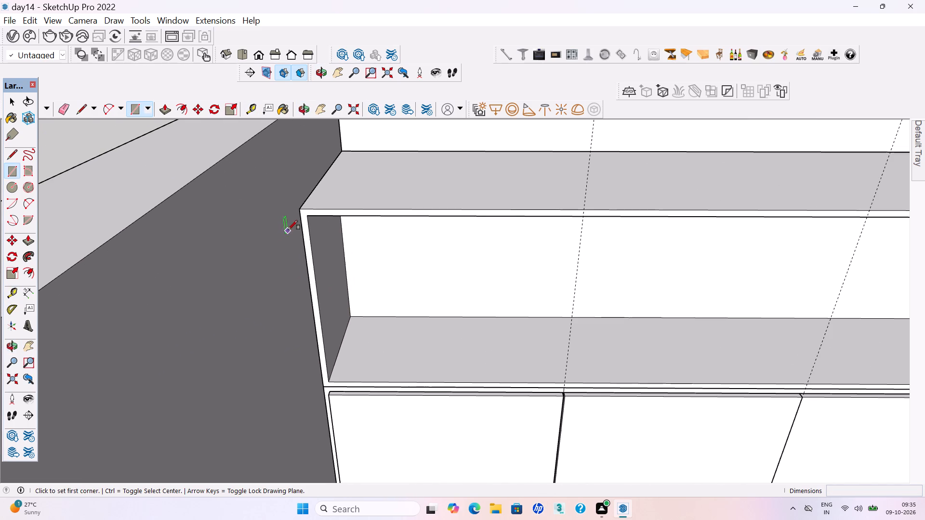
left_click(302, 208)
scroll(309, 218, "down", 2)
scroll(505, 370, "up", 7)
left_click(535, 351)
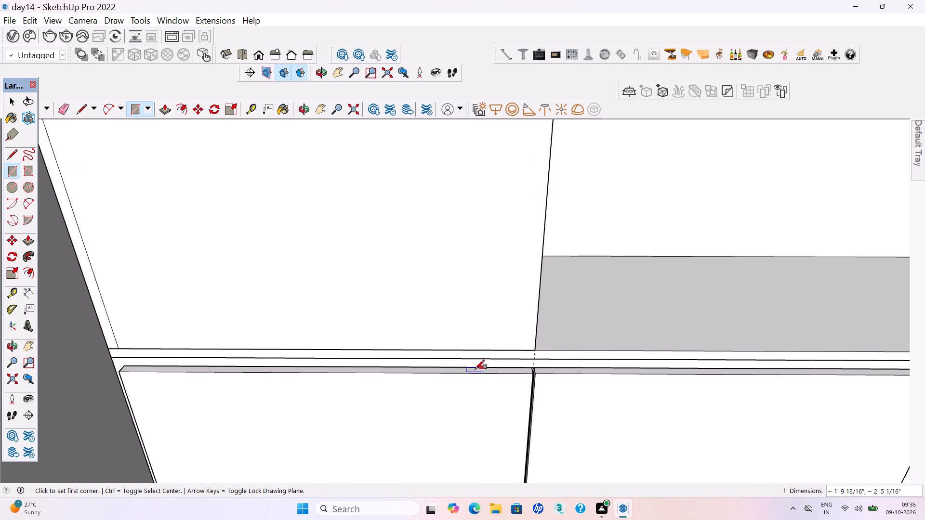
Extrude the first loft shutter rectangle outward by 18 mm with Push/Pull.
scroll(473, 369, "down", 10)
key("p")
left_click(348, 288)
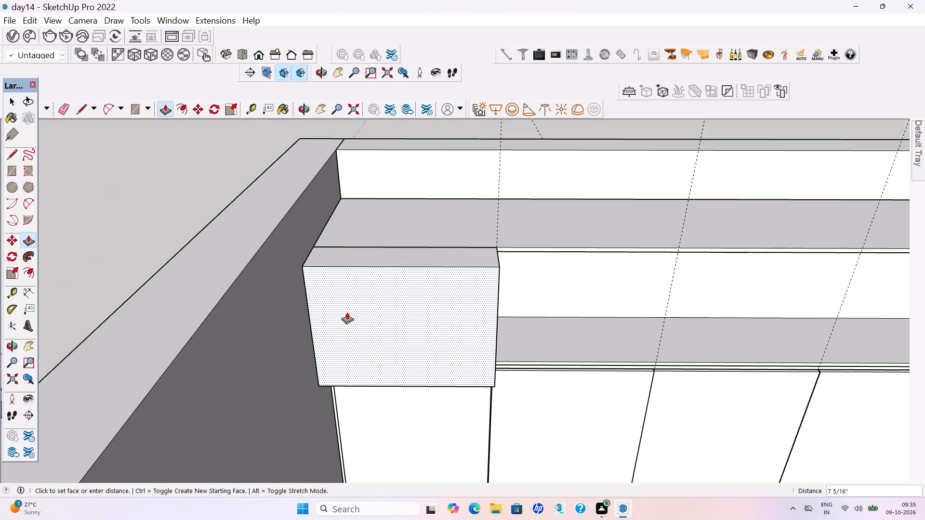
type("18")
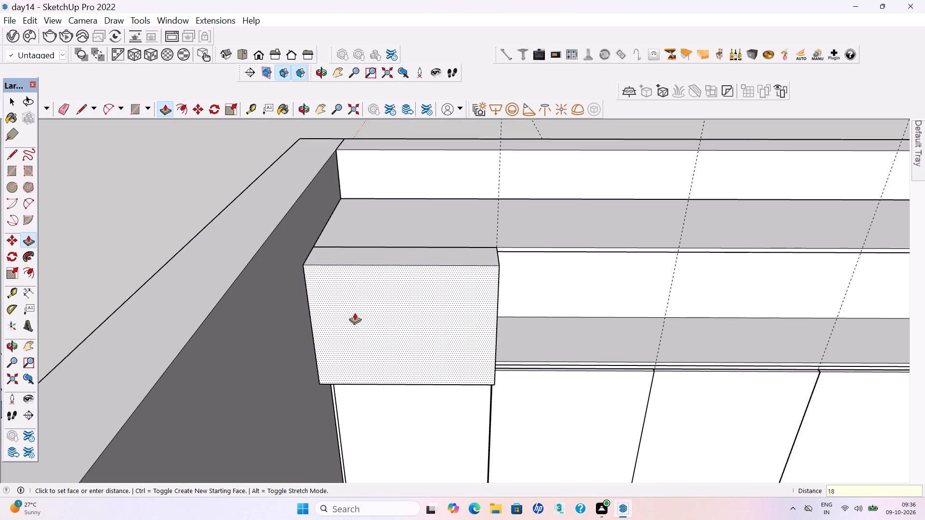
type("mm")
key("Return")
key("space")
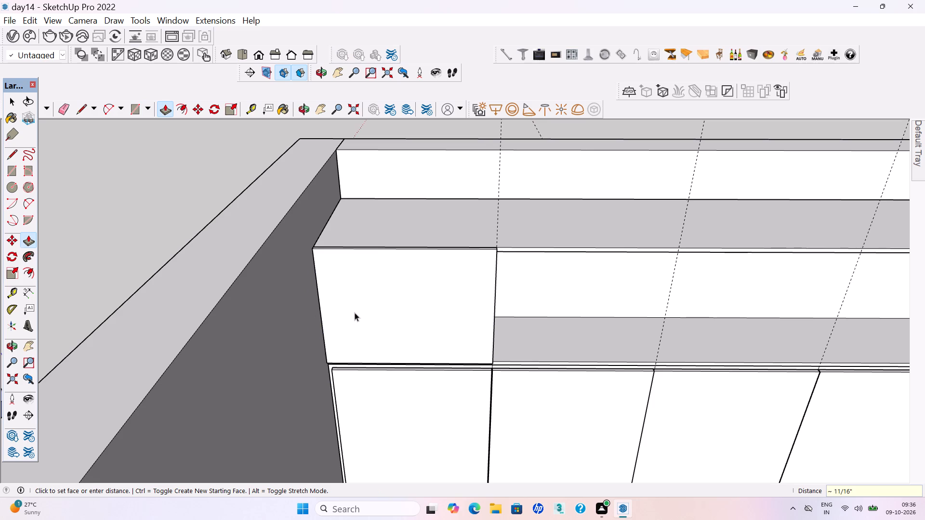
Make the whole first loft shutter, with all its faces and edges, into a group.
scroll(345, 324, "down", 2)
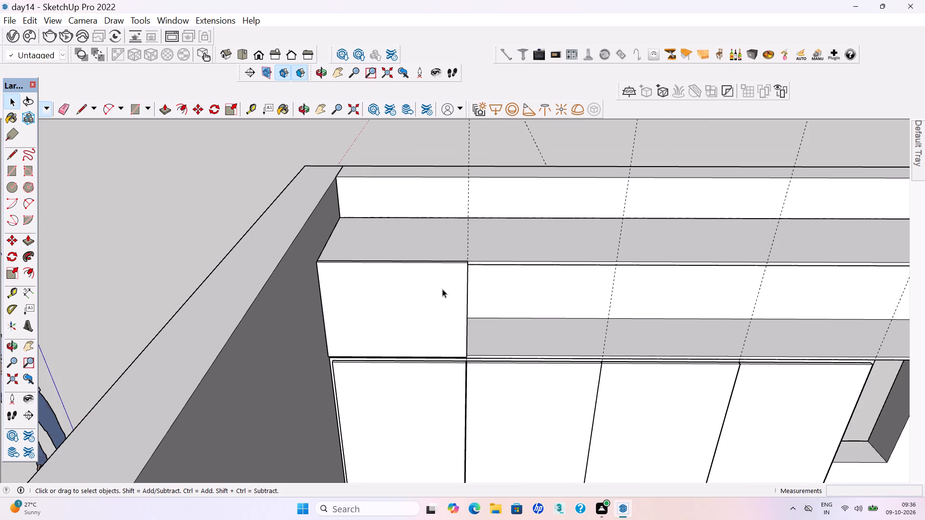
middle_click_drag(441, 326, 415, 355)
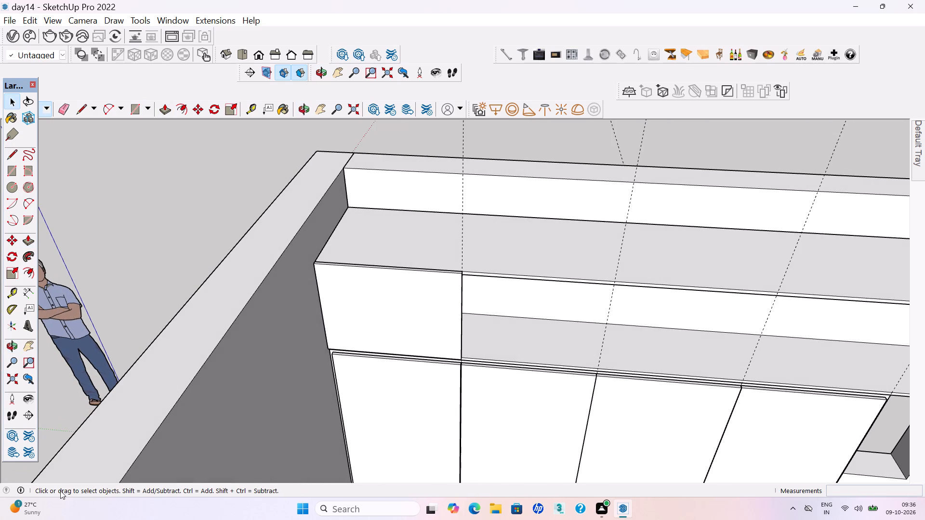
scroll(465, 280, "up", 3)
middle_click_drag(453, 290, 431, 308)
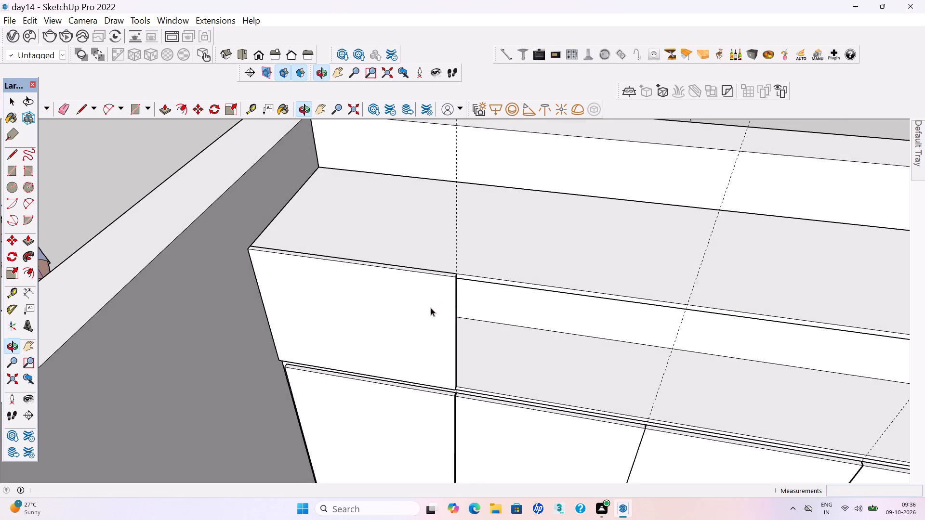
scroll(430, 295, "up", 3)
triple_click(430, 295)
right_click(430, 295)
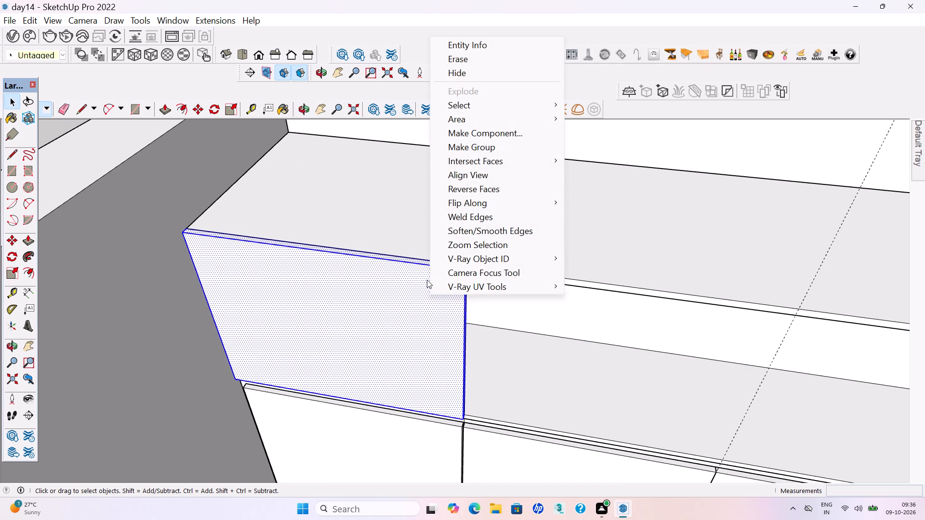
left_click(466, 148)
scroll(392, 262, "down", 3)
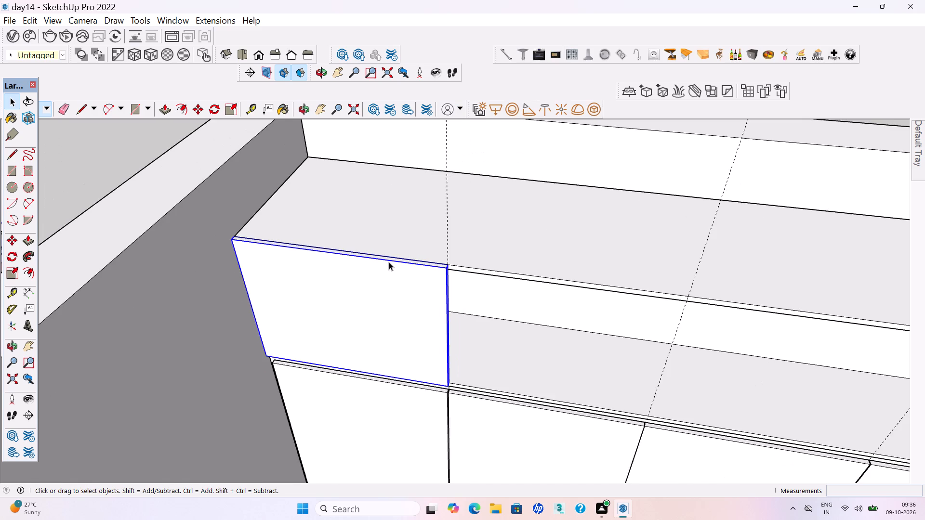
scroll(389, 262, "down", 11)
left_click(468, 182)
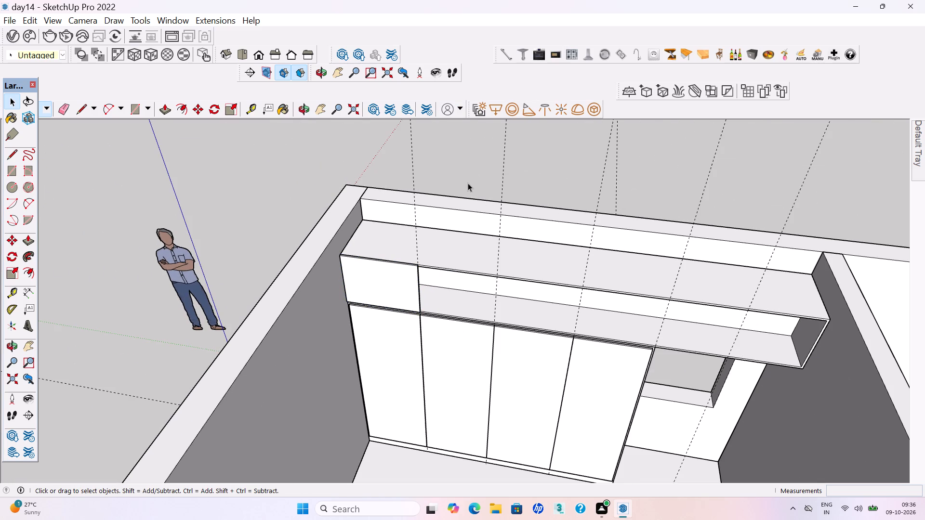
Save the model with the first loft shutter.
key("ctrl+s")
key("ctrl+s")
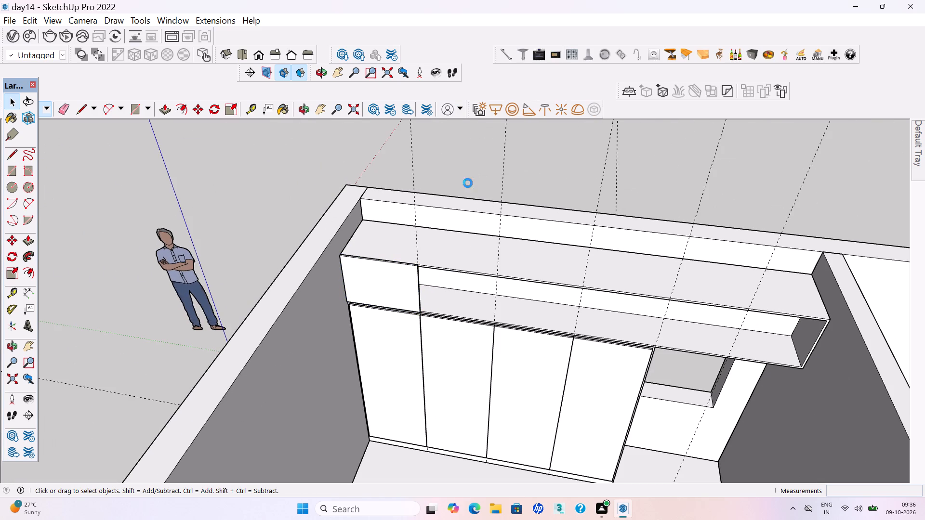
left_click(468, 183)
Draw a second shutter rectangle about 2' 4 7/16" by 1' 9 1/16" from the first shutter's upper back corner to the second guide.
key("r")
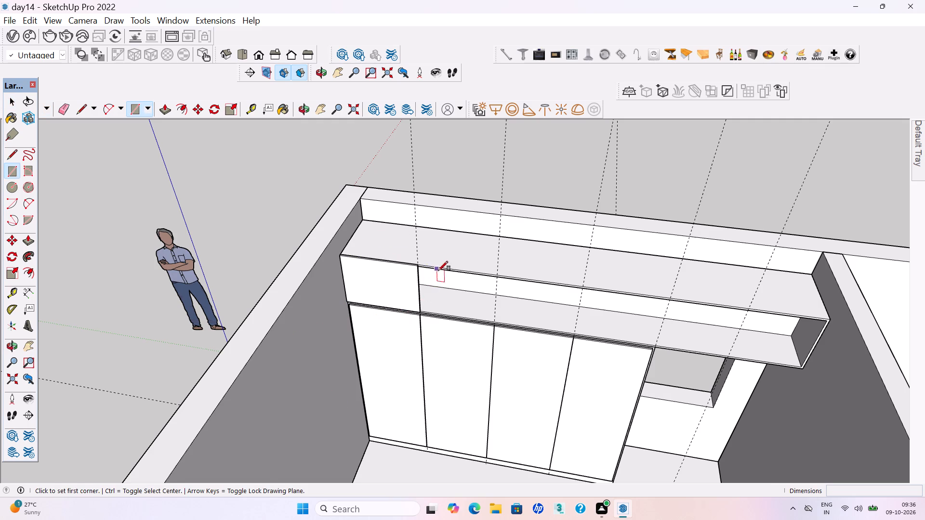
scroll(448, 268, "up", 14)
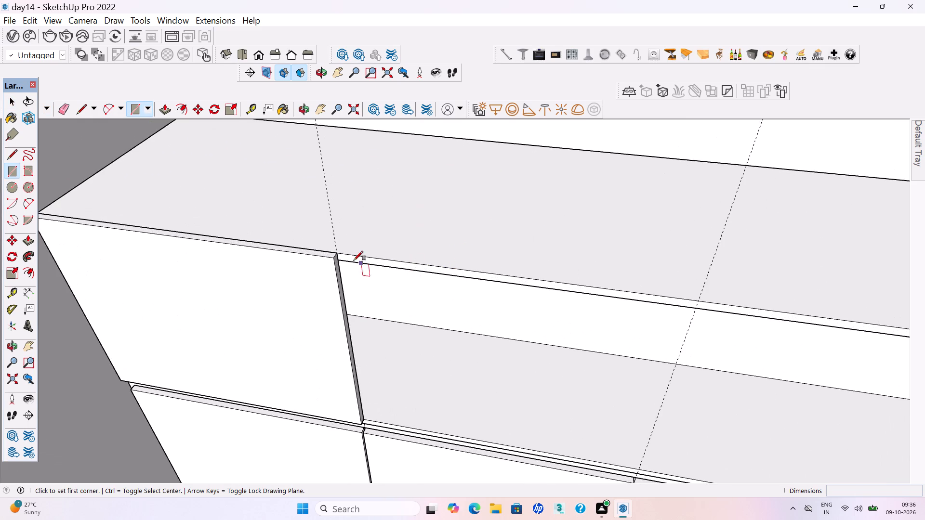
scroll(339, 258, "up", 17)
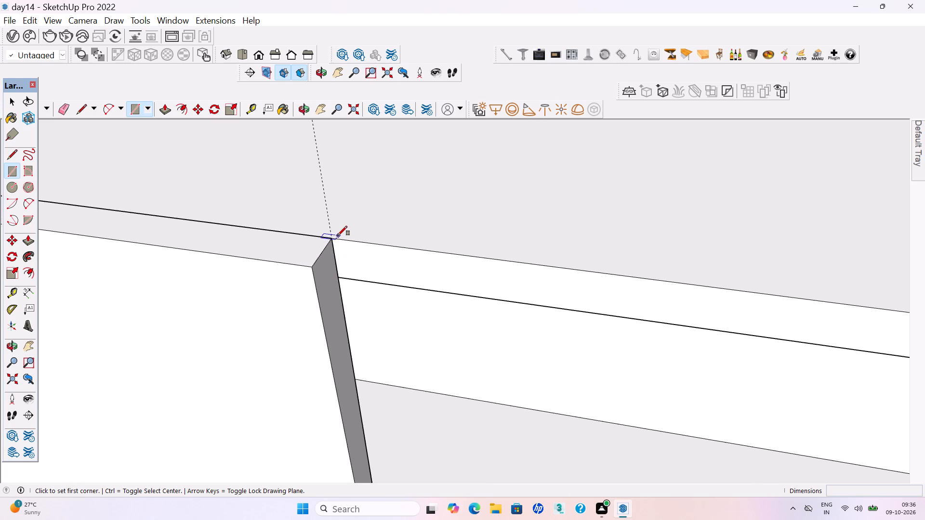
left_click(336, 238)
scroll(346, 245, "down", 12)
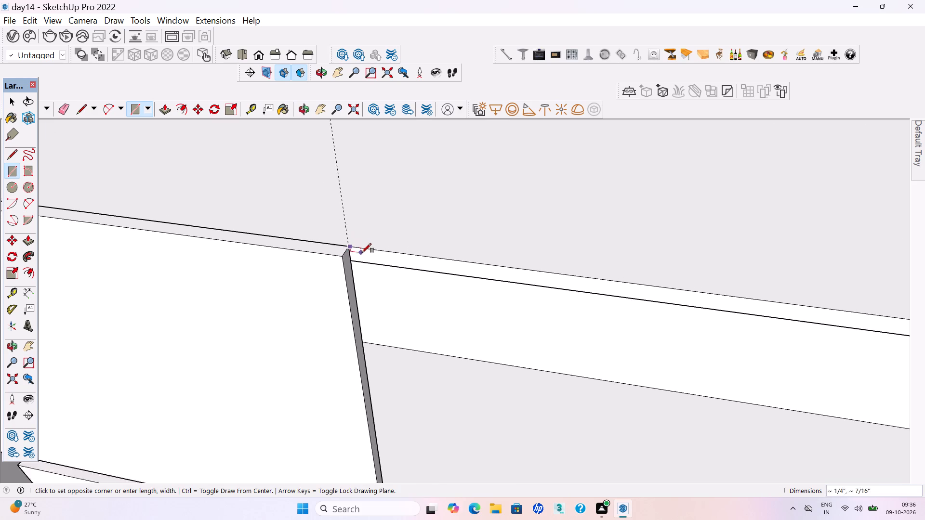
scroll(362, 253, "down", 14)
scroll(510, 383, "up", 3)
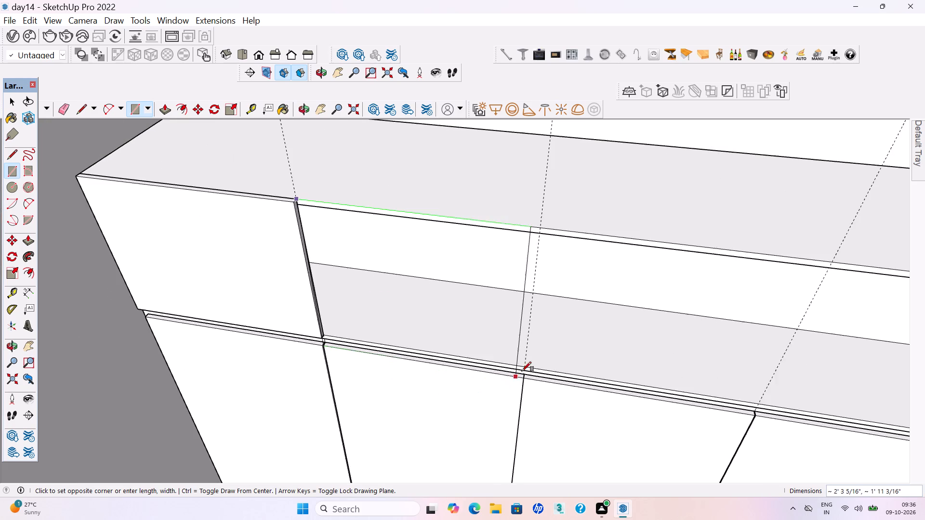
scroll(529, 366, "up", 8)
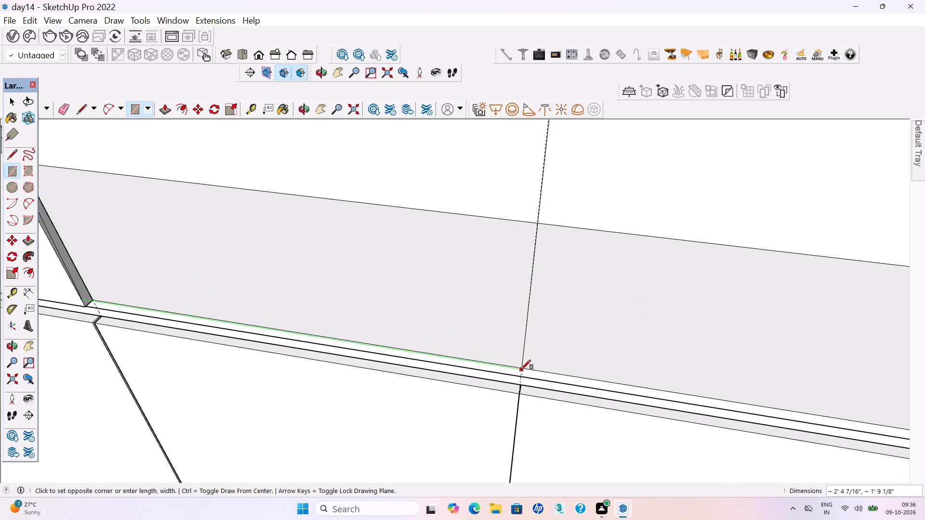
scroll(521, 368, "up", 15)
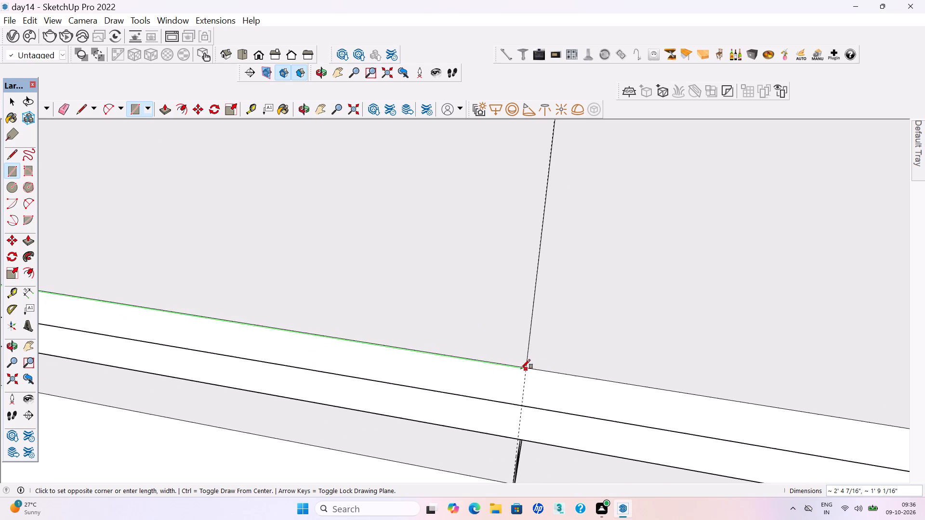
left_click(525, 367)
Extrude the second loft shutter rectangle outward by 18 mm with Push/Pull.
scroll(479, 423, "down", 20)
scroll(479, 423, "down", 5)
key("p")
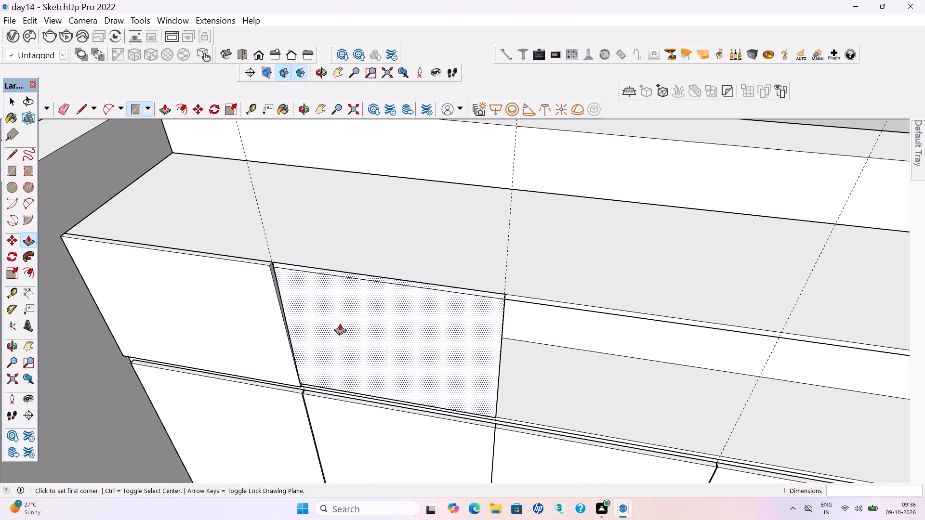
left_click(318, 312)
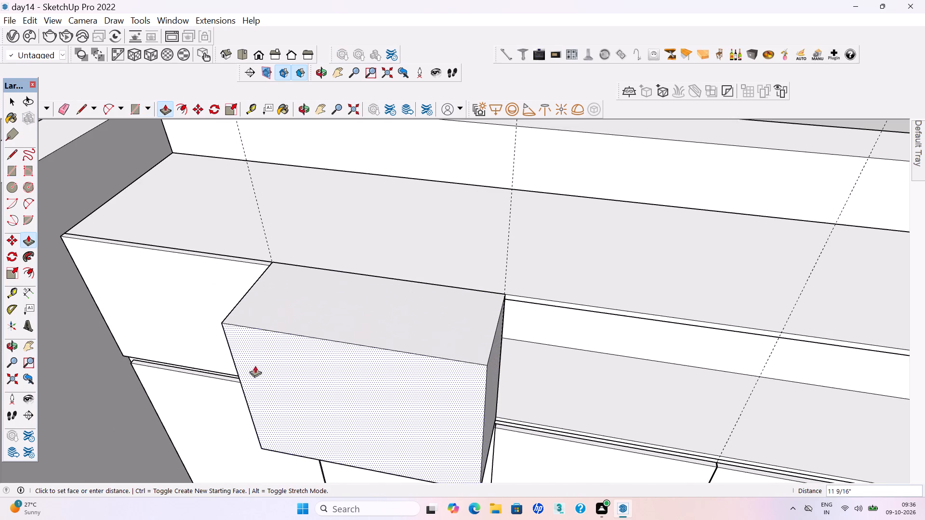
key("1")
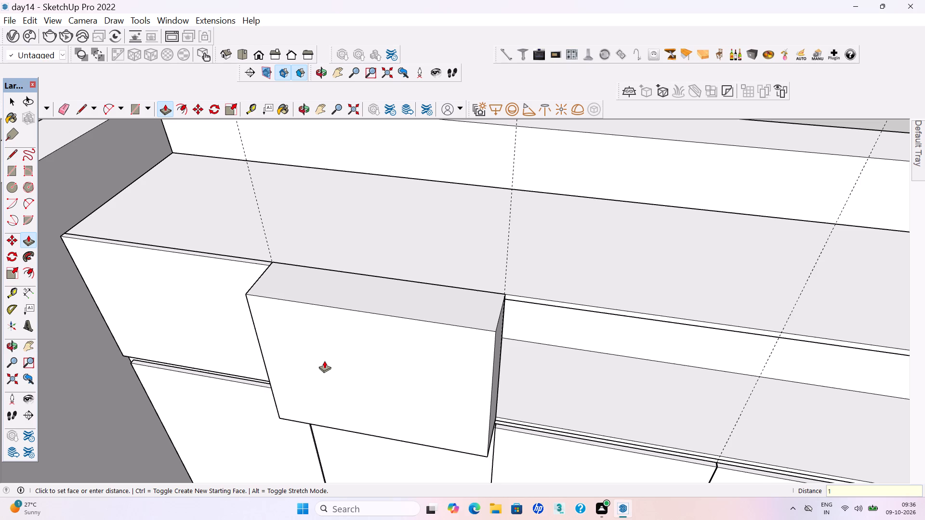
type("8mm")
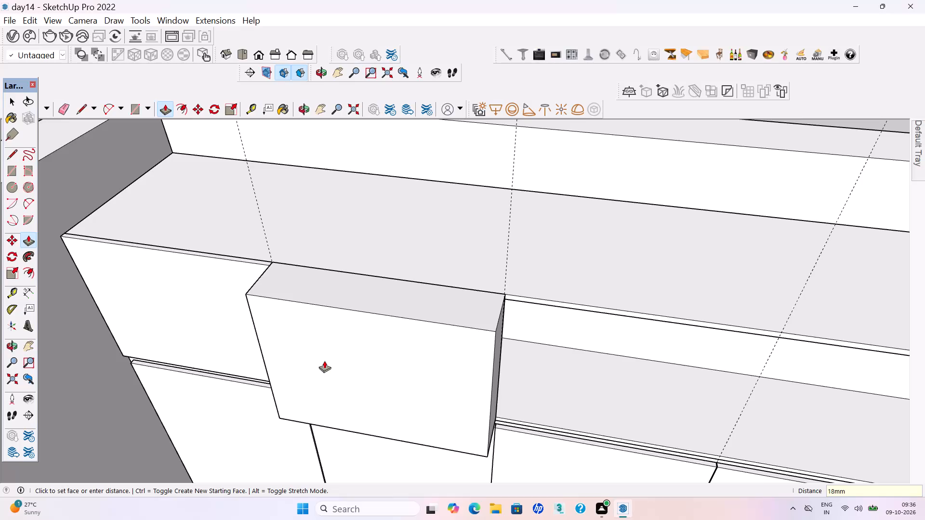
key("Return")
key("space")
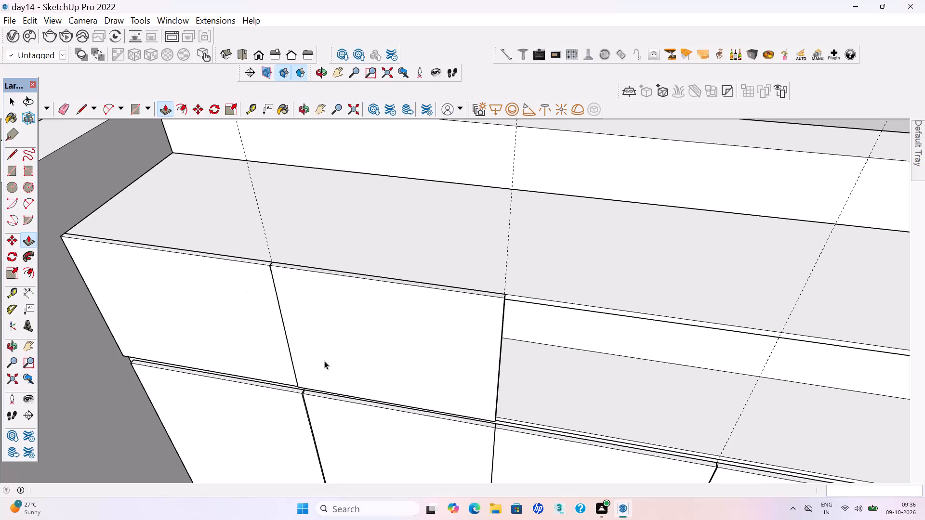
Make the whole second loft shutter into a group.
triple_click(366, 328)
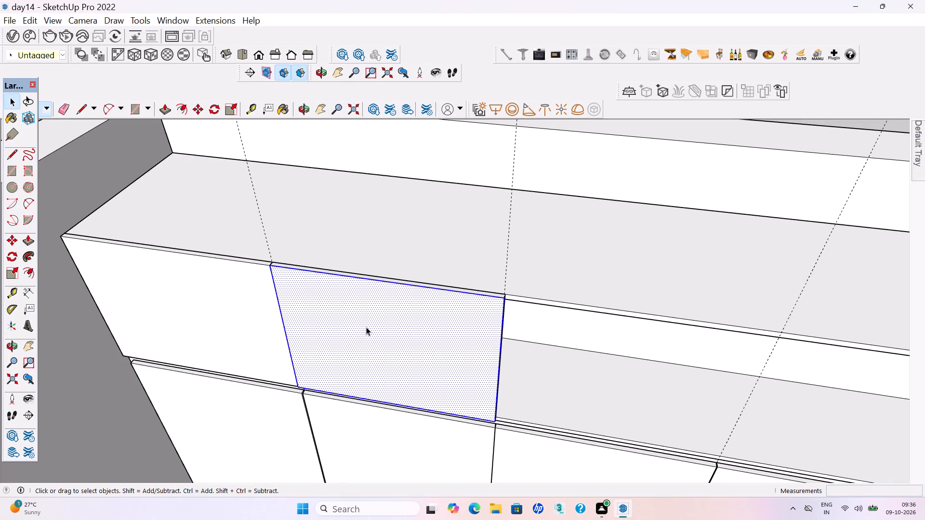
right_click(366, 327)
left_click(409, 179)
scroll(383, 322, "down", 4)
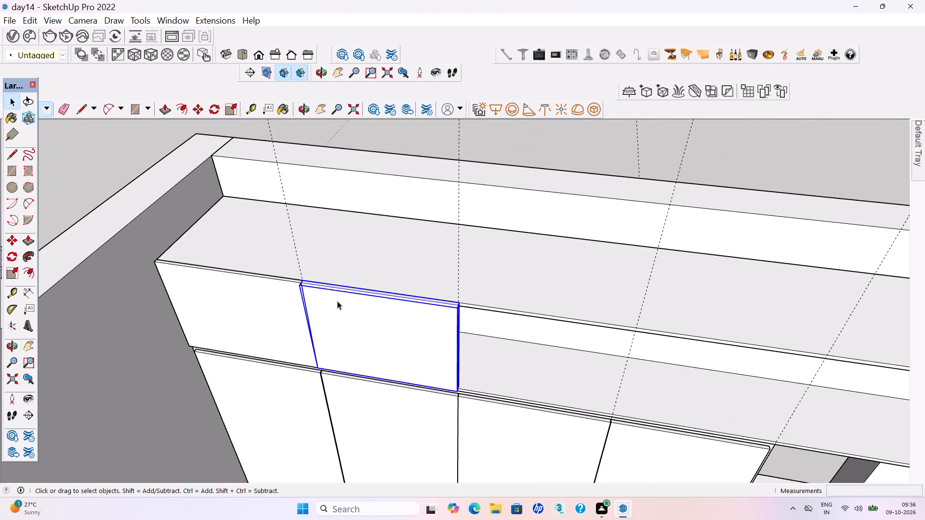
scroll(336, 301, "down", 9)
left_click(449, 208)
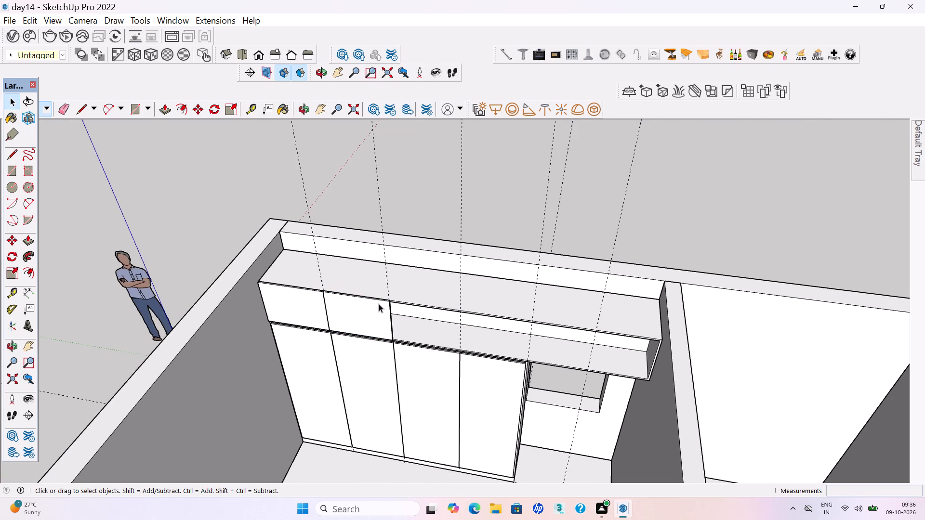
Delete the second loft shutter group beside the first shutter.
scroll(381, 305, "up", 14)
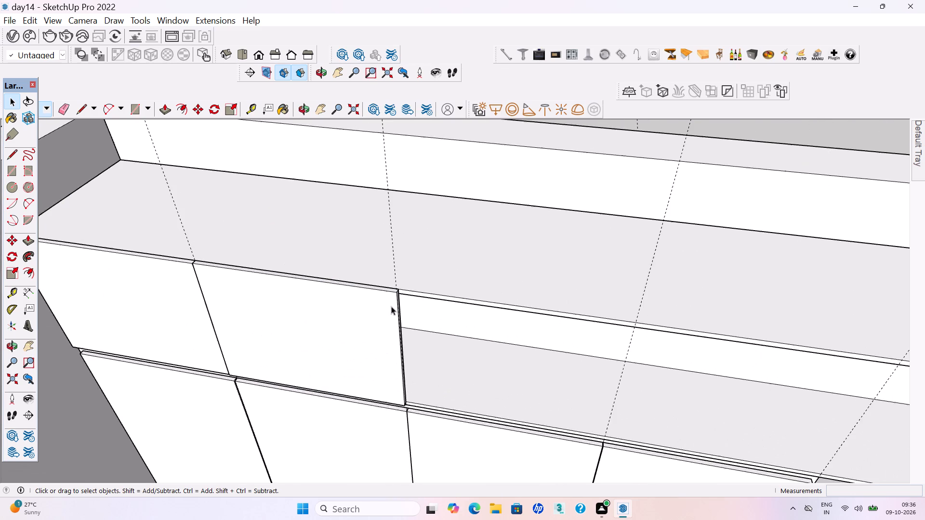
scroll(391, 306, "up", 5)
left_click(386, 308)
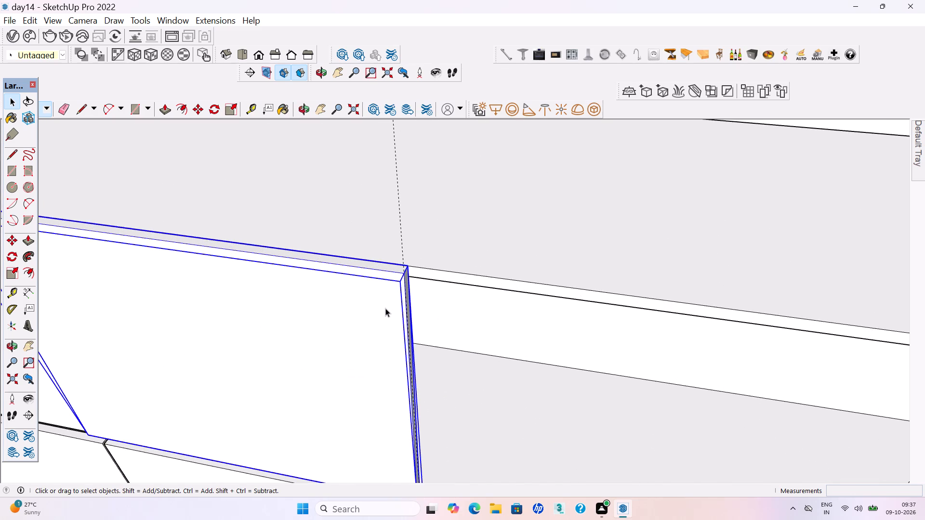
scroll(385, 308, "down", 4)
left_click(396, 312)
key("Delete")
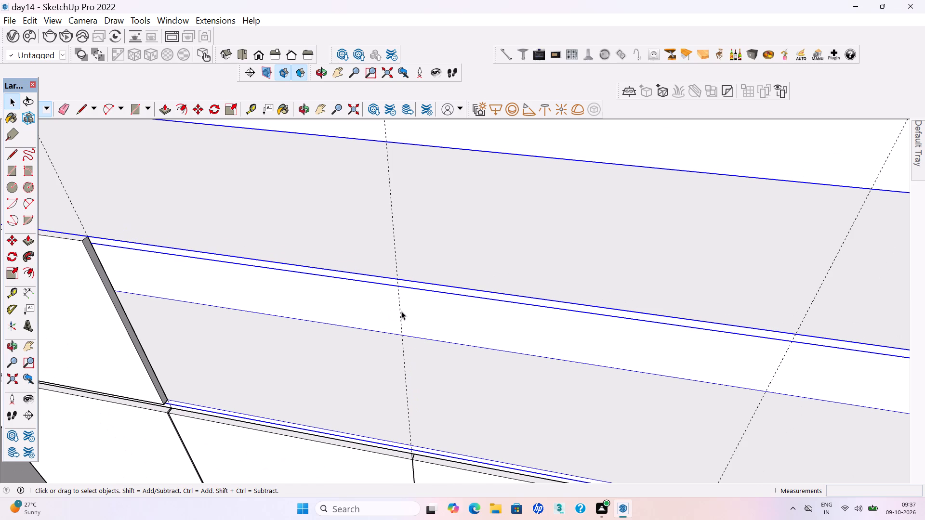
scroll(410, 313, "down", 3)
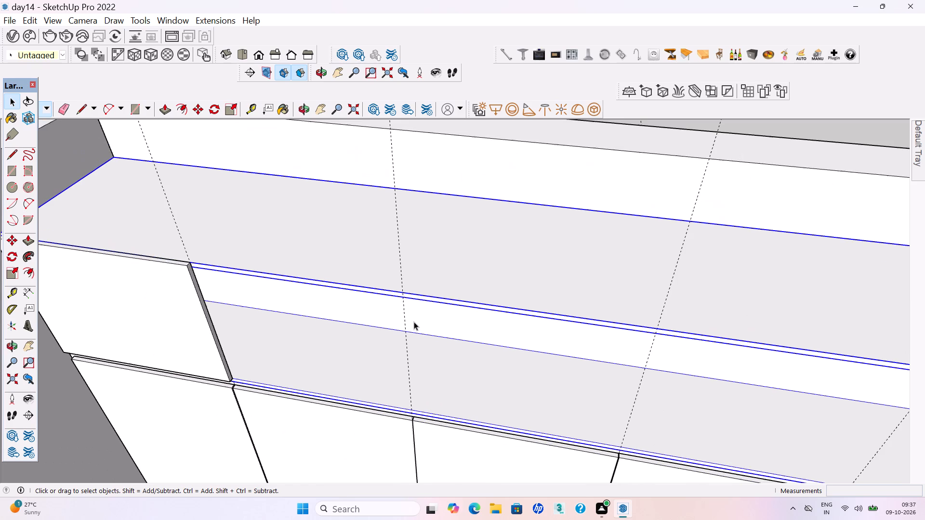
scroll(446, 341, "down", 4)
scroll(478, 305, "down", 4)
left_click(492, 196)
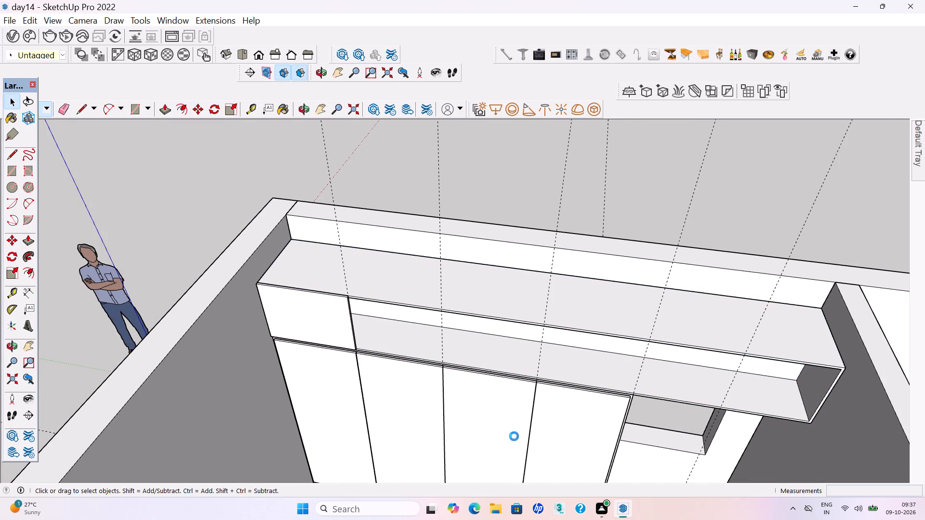
Save the model with only the first loft shutter in place.
key("ctrl+s")
key("ctrl+s")
key("ctrl+s")
key("ctrl+s")
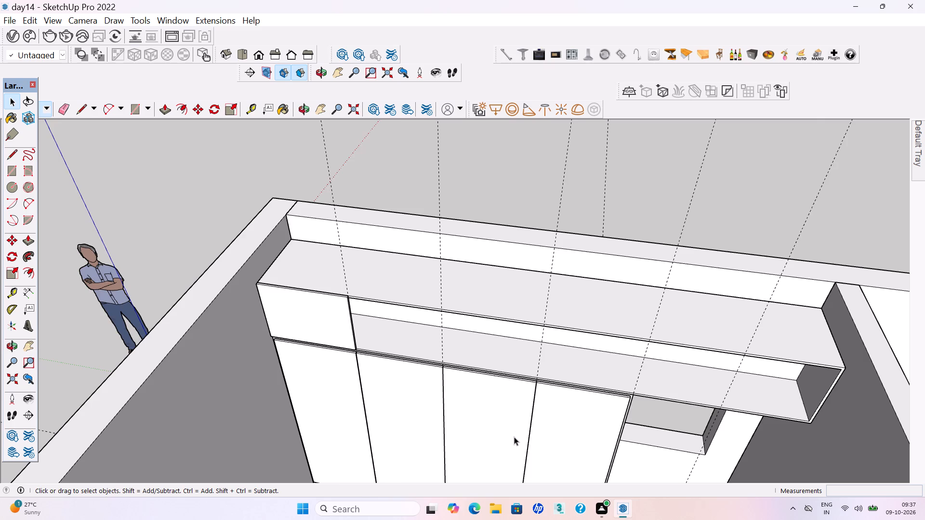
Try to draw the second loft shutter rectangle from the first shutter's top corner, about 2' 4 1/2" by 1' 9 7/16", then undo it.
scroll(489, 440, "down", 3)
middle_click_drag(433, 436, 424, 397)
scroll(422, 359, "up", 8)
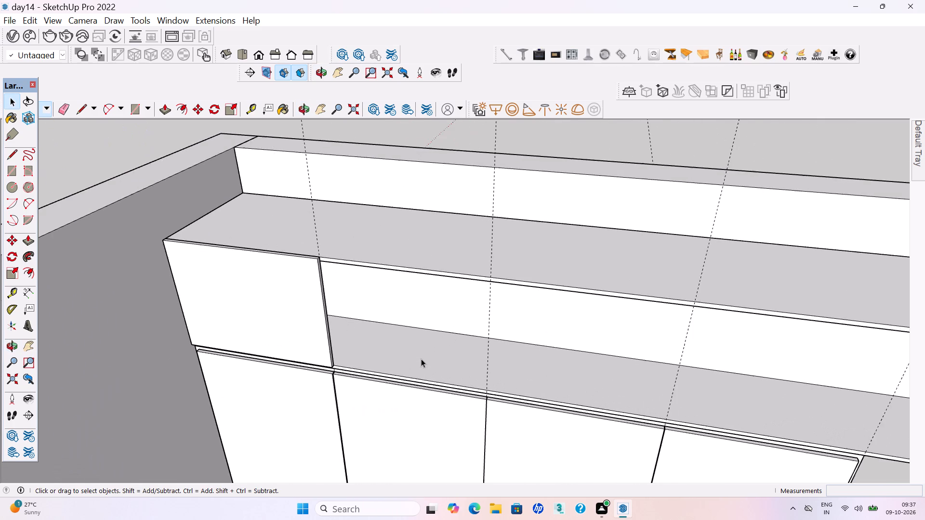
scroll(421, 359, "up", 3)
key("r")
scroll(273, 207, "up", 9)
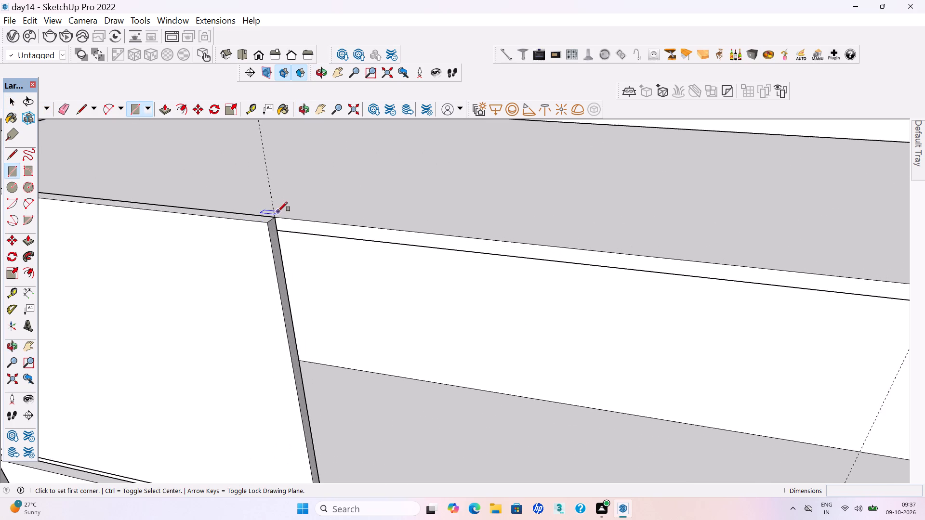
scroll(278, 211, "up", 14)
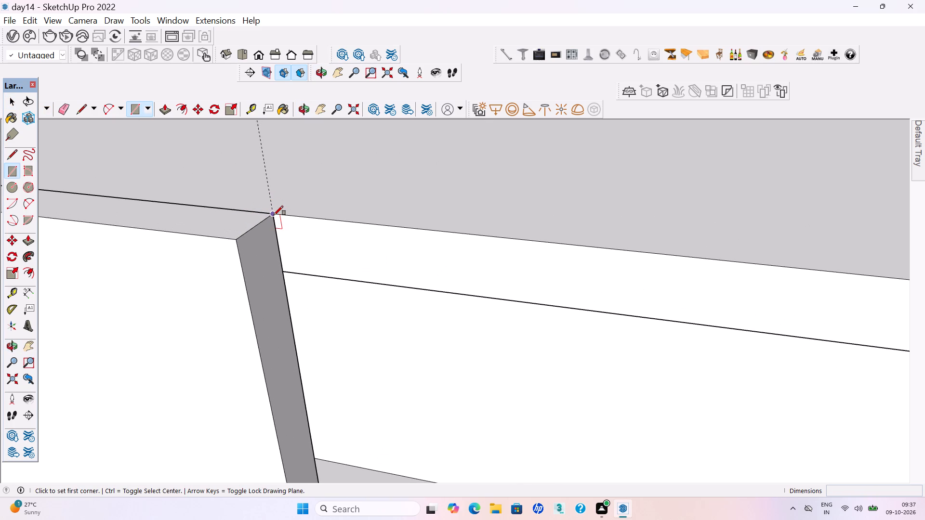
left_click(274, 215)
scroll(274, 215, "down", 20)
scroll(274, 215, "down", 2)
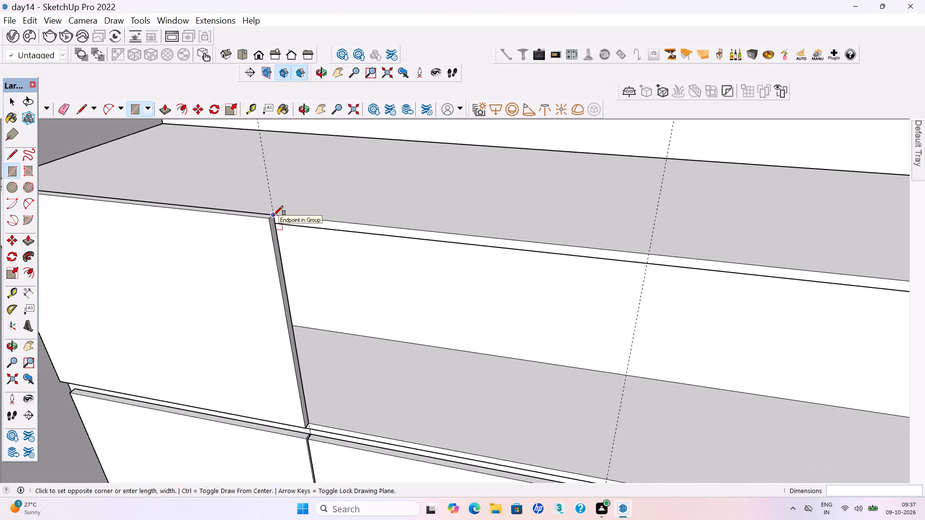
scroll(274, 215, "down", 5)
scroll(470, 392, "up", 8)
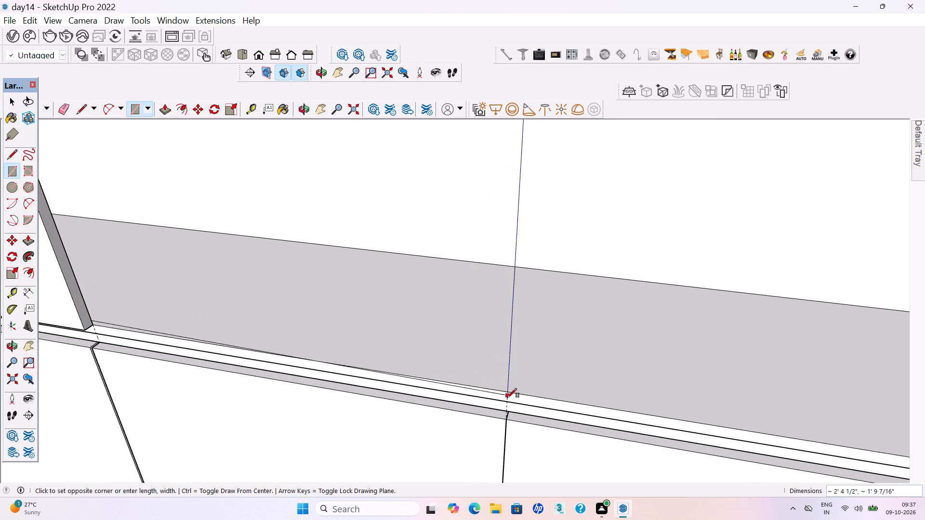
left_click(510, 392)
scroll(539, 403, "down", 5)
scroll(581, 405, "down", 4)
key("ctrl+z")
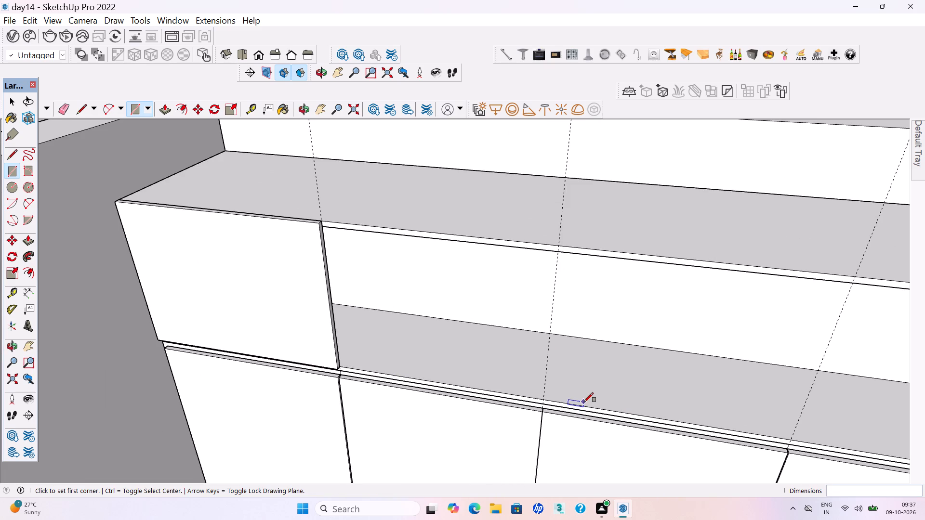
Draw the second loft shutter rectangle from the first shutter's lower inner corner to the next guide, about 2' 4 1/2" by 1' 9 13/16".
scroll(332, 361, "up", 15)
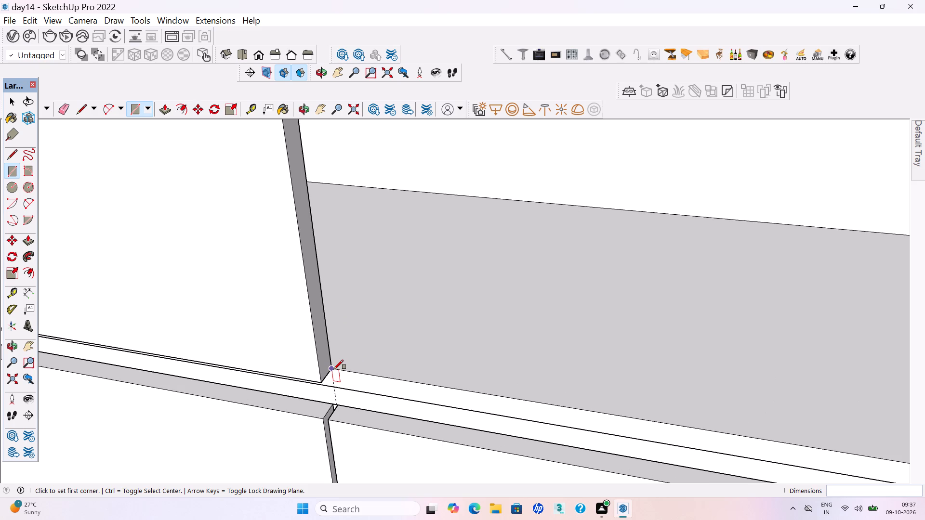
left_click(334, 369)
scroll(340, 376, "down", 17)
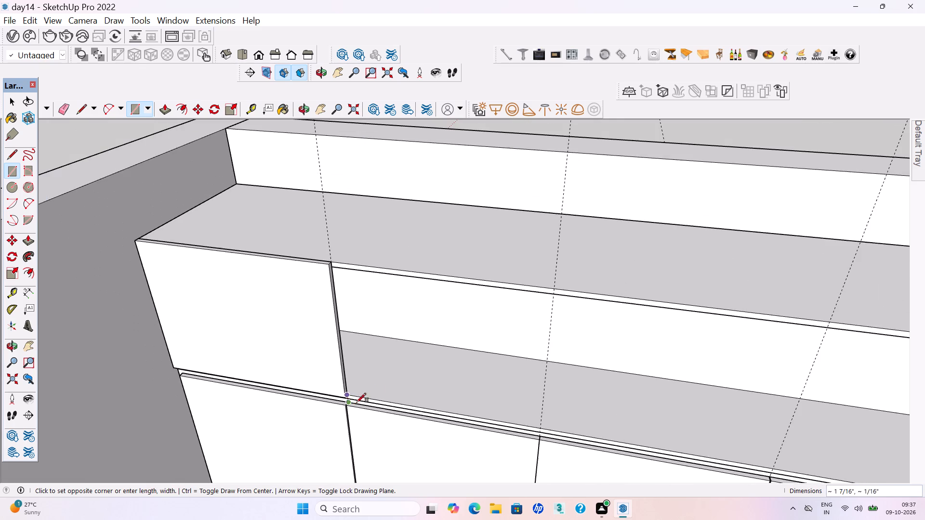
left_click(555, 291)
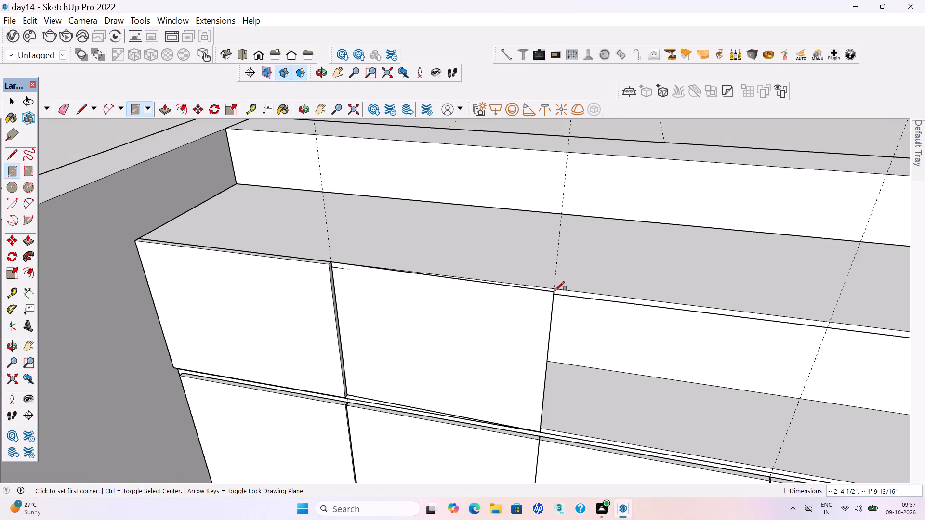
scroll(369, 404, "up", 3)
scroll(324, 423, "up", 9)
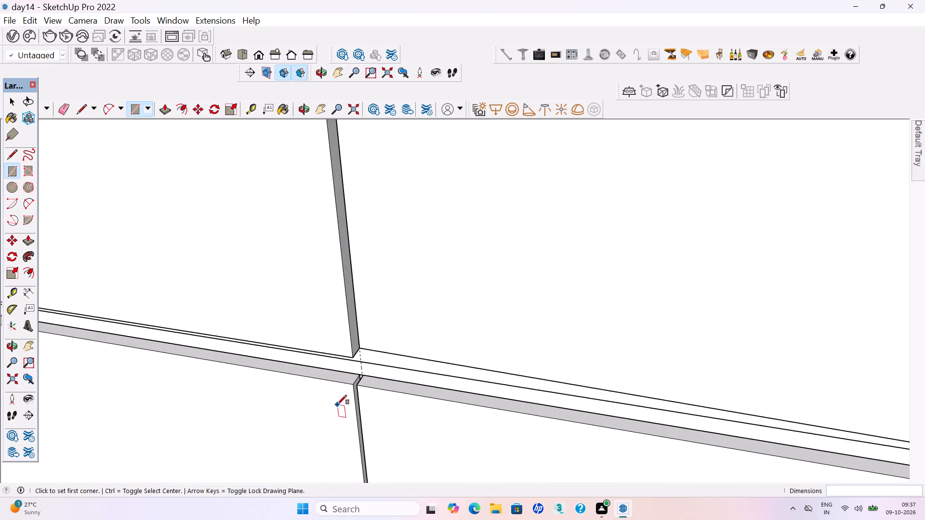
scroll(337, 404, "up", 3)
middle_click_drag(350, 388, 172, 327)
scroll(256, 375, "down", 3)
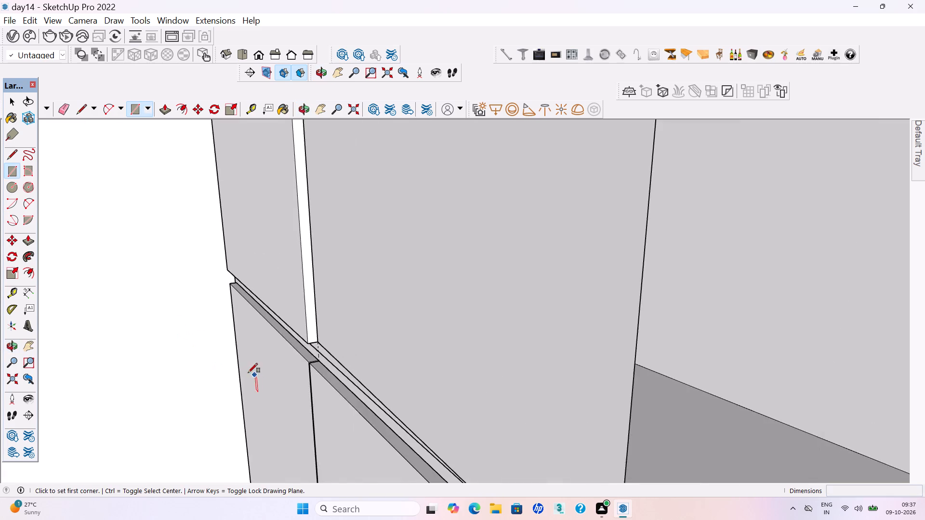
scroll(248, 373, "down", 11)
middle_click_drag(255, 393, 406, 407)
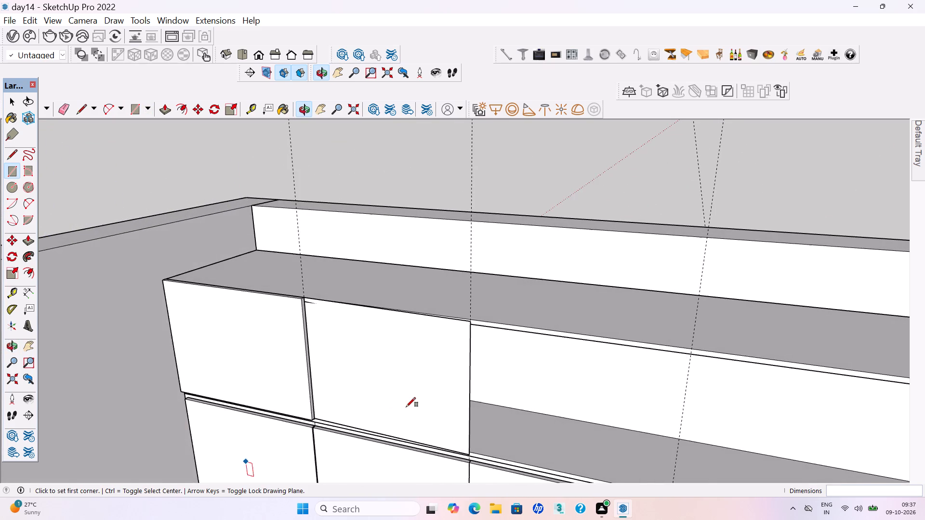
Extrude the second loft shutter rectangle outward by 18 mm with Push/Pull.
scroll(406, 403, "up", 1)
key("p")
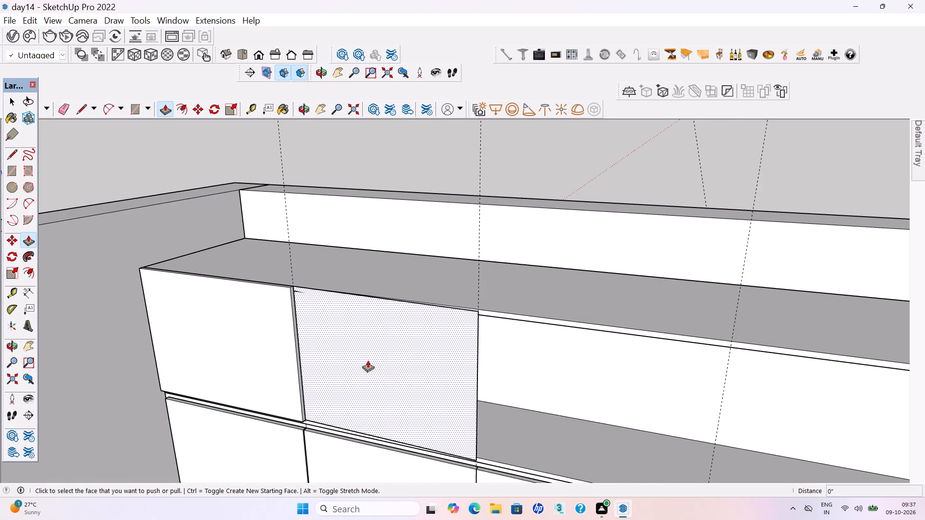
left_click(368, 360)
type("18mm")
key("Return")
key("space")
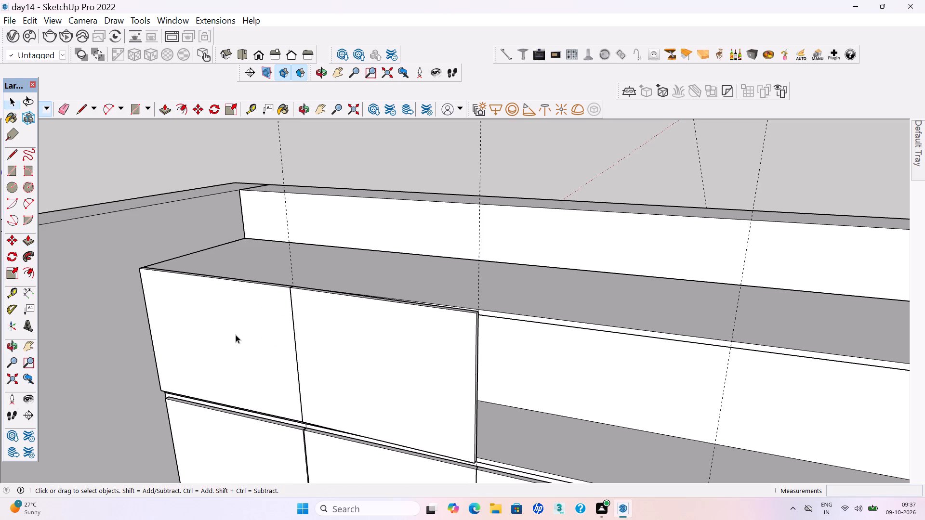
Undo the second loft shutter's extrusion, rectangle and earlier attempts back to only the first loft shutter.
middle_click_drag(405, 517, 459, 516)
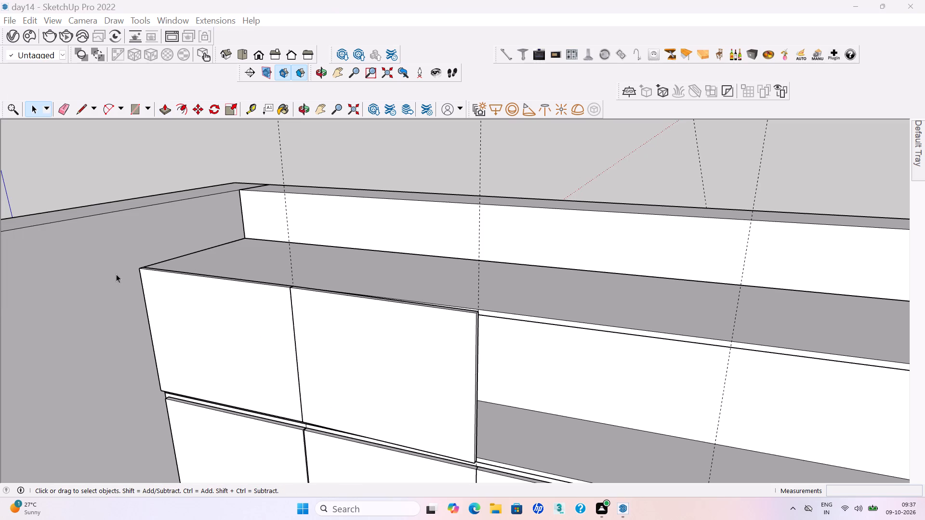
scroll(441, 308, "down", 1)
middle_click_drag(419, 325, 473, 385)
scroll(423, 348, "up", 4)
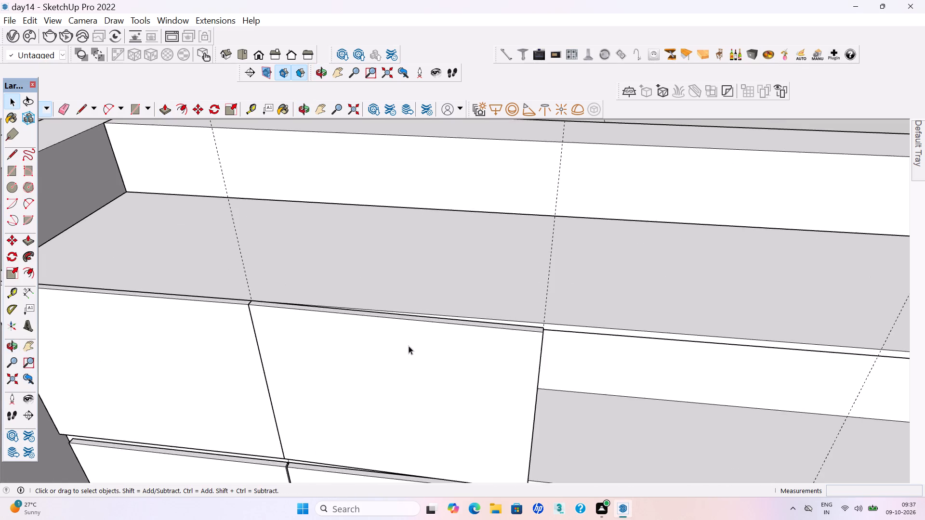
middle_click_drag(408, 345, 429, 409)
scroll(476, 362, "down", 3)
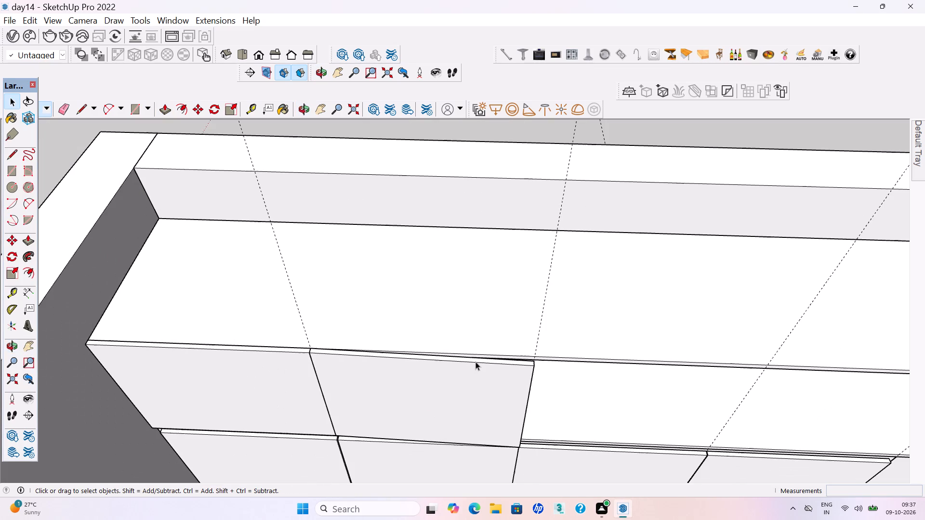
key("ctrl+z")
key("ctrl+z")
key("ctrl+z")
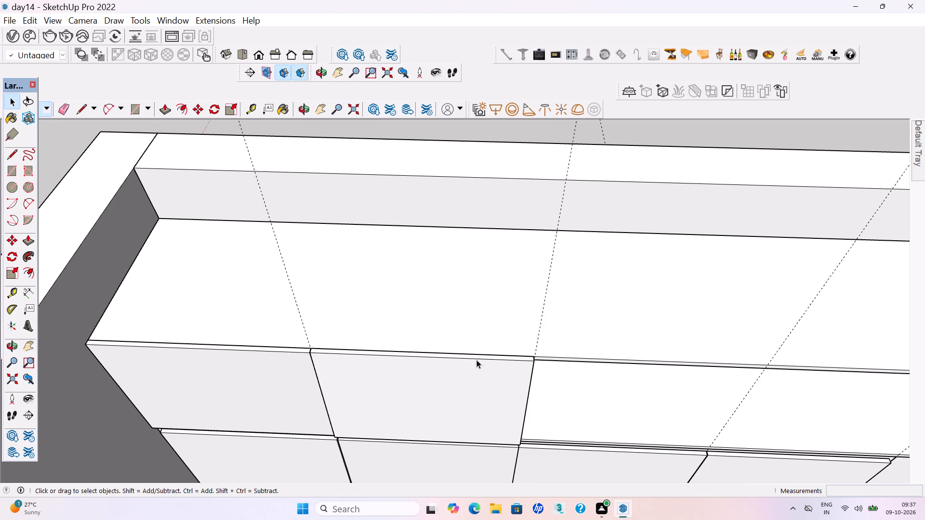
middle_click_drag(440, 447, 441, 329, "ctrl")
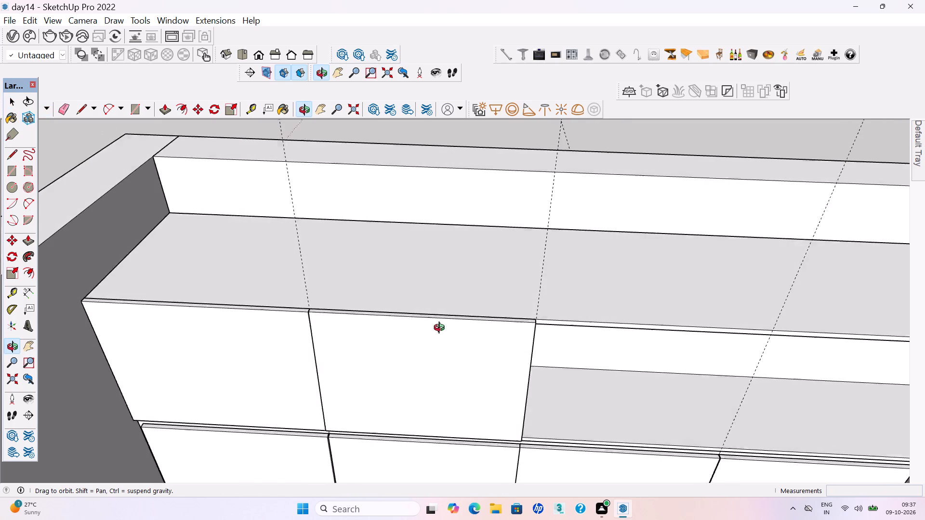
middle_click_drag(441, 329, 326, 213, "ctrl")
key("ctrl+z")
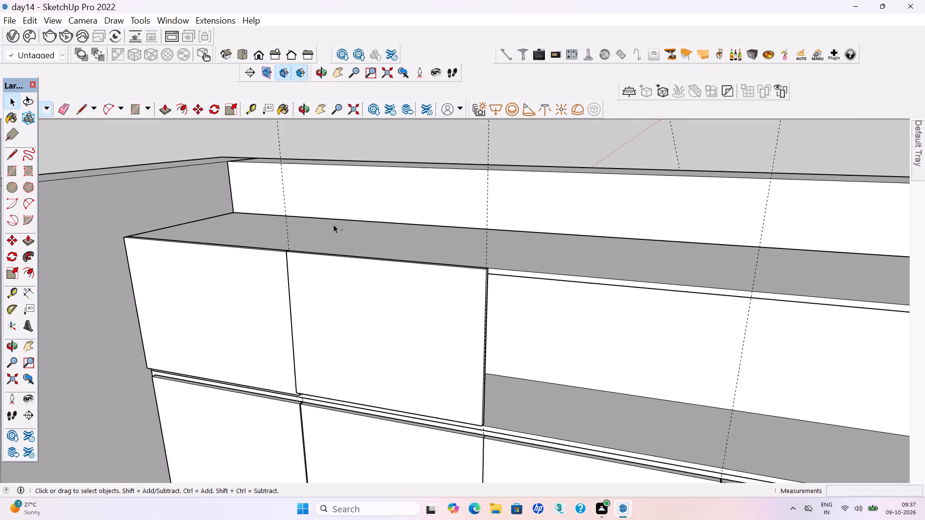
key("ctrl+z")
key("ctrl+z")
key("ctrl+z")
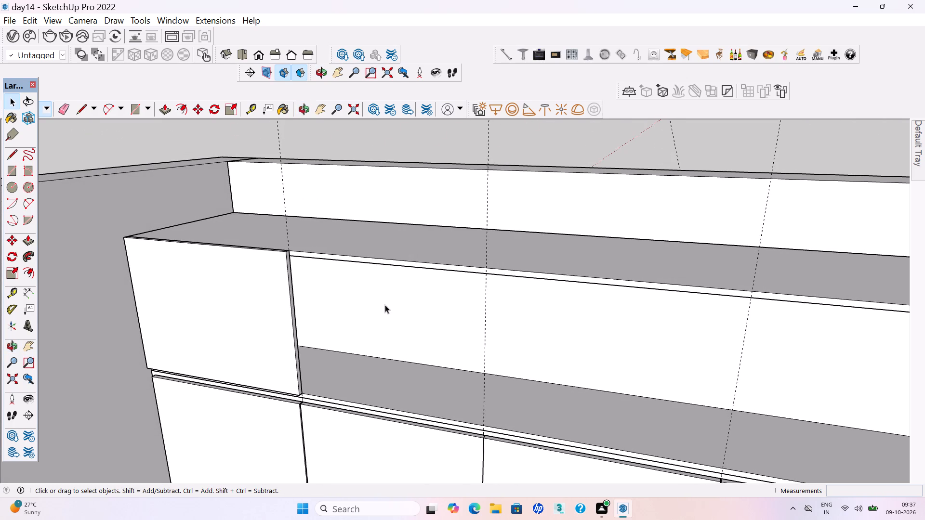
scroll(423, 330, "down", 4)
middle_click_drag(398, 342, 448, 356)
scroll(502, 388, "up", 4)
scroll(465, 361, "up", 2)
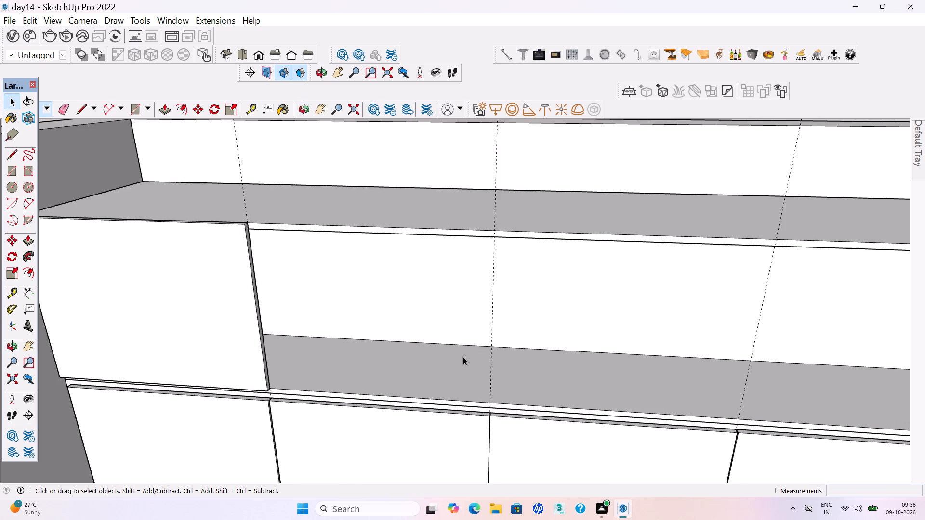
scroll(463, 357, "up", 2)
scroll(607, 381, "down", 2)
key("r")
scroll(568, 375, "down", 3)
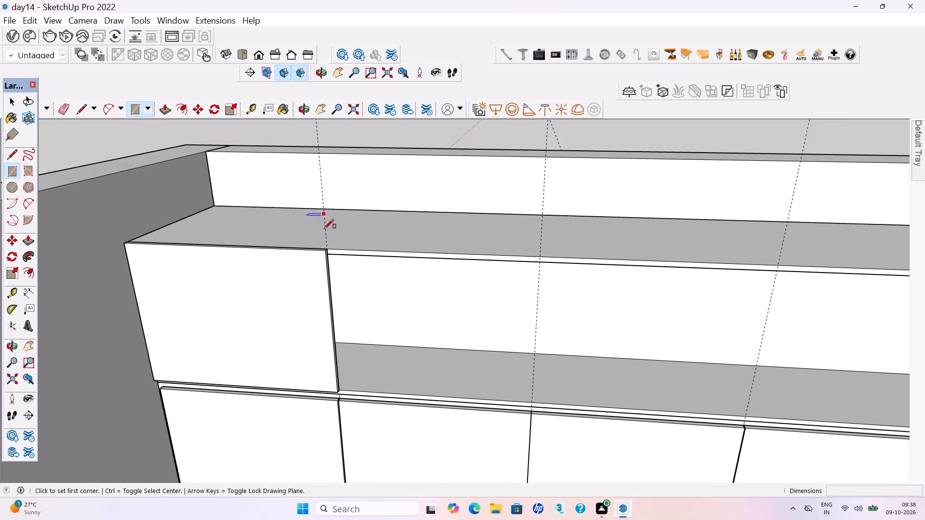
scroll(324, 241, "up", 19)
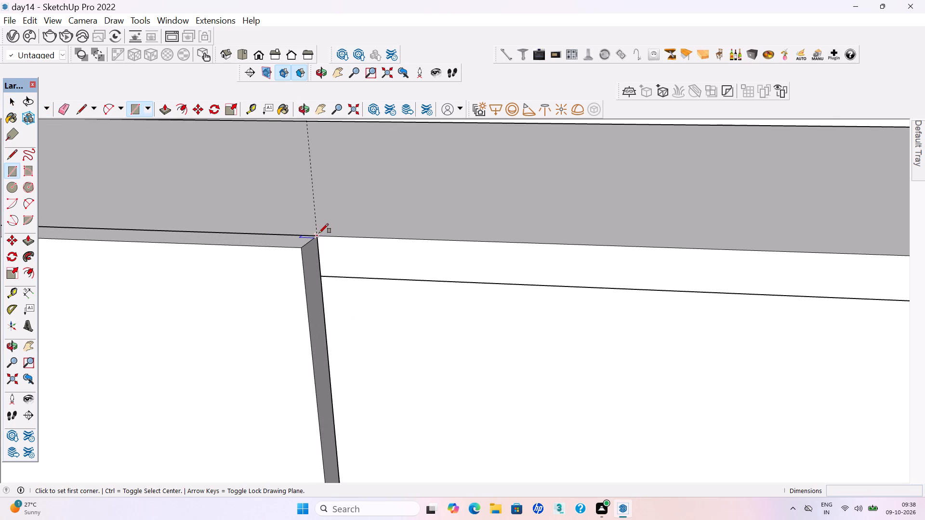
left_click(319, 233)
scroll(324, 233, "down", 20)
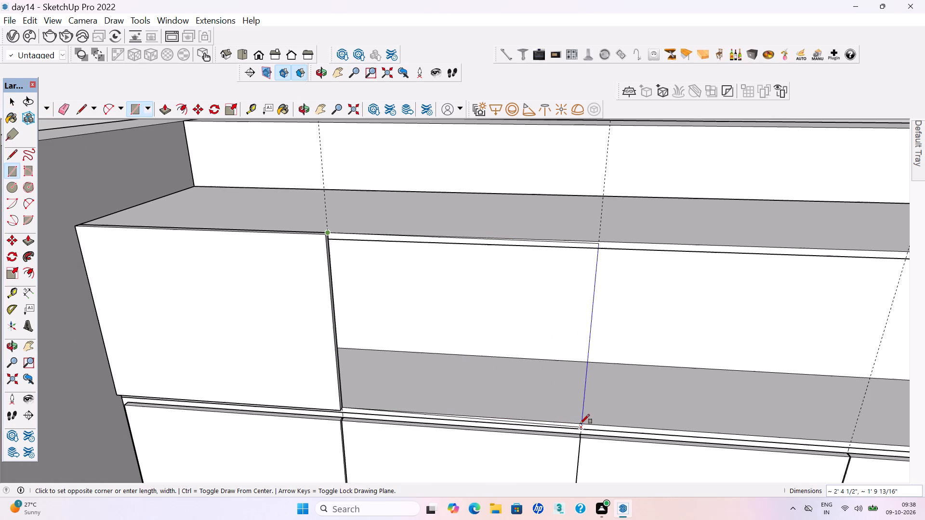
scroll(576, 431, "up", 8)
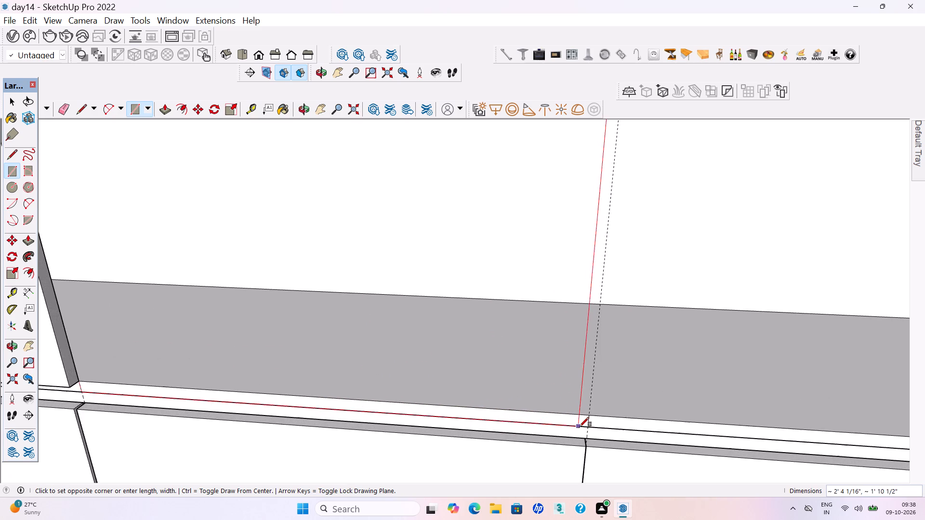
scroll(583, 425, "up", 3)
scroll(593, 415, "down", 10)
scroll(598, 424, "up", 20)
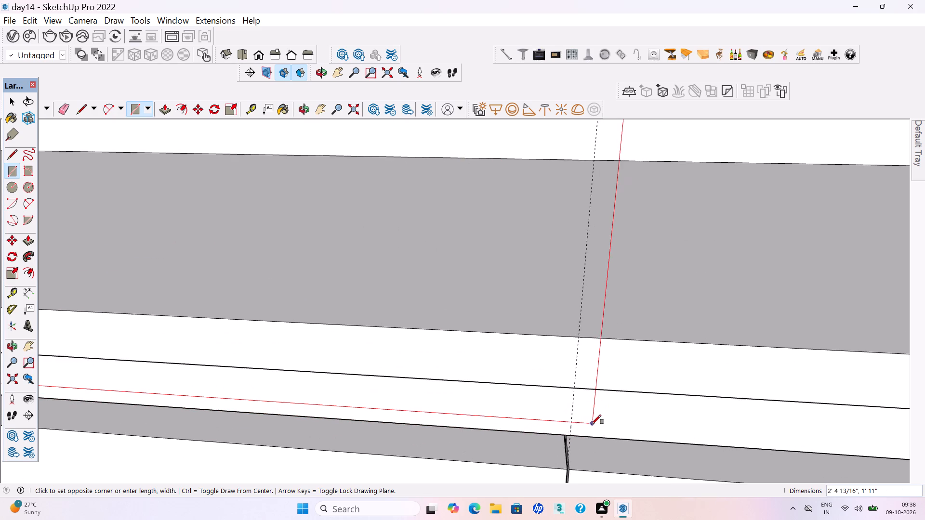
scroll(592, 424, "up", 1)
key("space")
Delete the guide line above the joint between the second and third cabinet shutters.
left_click(570, 408)
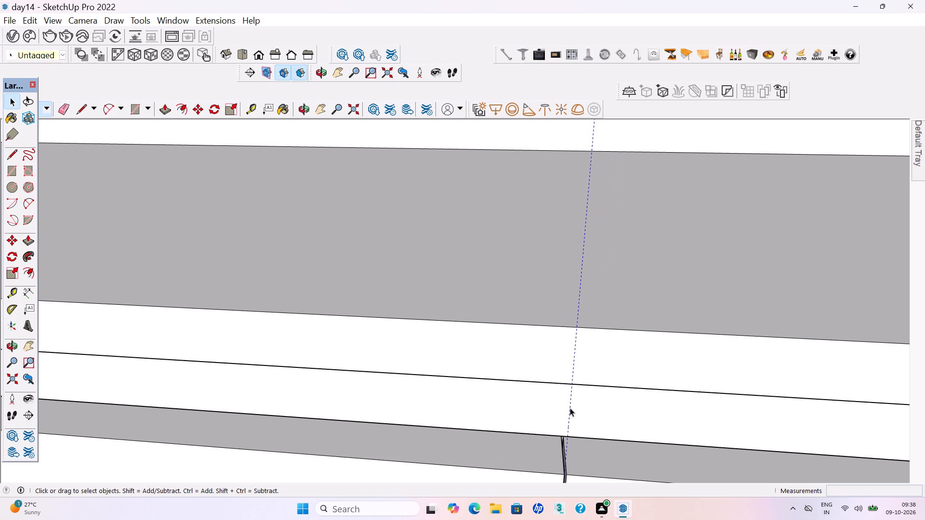
key("Delete")
Place a parallel guide 2' 4 1/2" from the guide at the first loft shutter's edge, aligned with the second and third cabinet shutters' joint.
key("t")
scroll(581, 400, "down", 3)
scroll(584, 401, "down", 20)
scroll(584, 401, "down", 4)
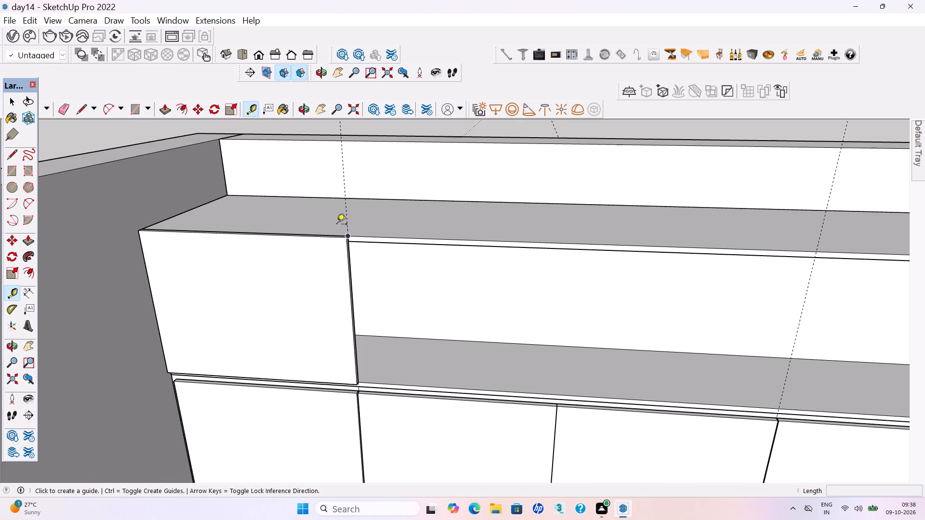
left_click(348, 214)
scroll(559, 405, "up", 12)
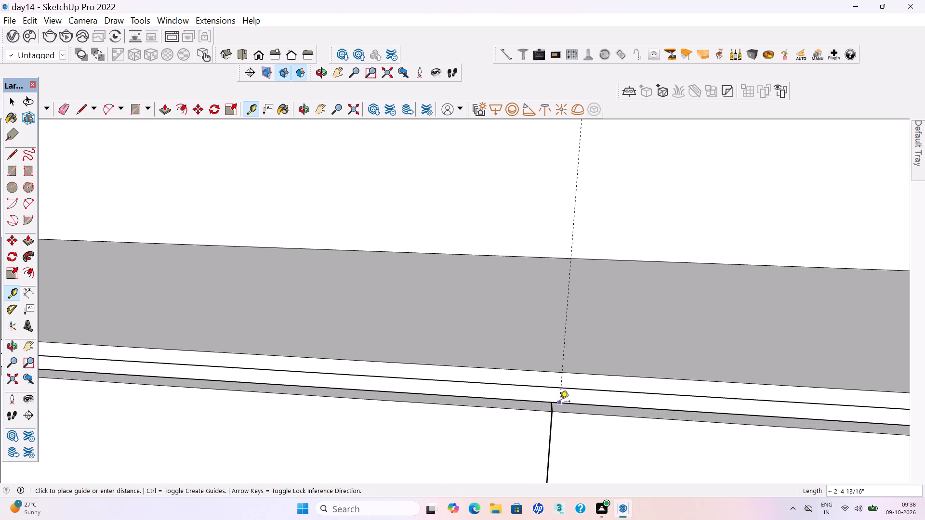
scroll(560, 402, "up", 15)
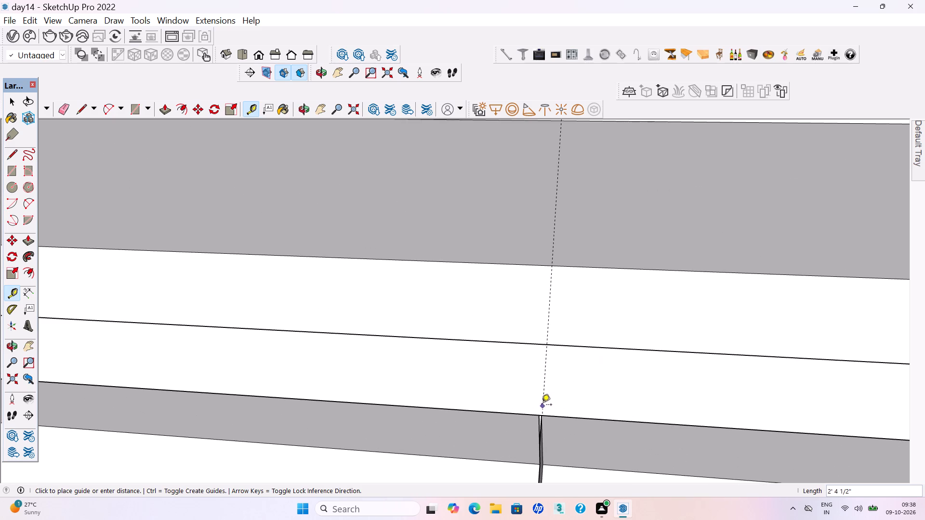
left_click(542, 390)
scroll(551, 420, "down", 18)
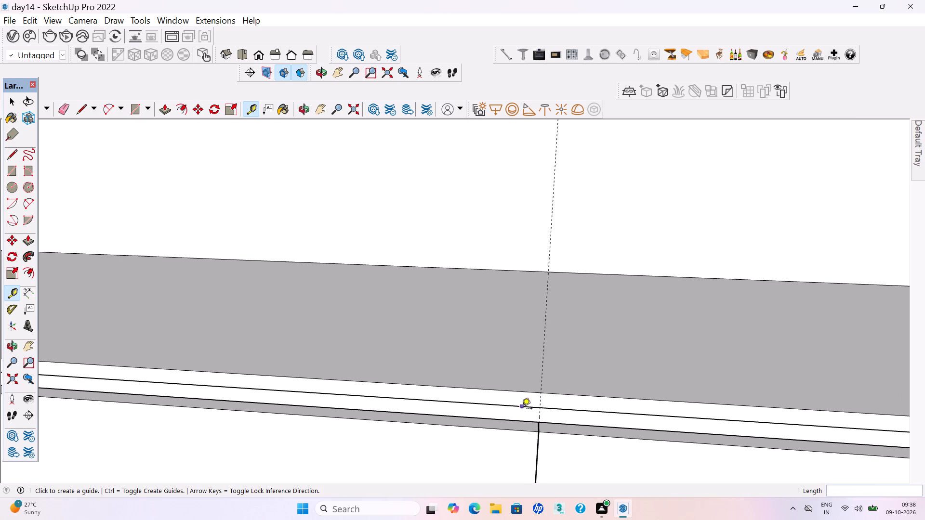
scroll(522, 409, "down", 1)
scroll(523, 347, "down", 7)
scroll(524, 355, "up", 1)
scroll(524, 355, "down", 8)
scroll(483, 274, "up", 4)
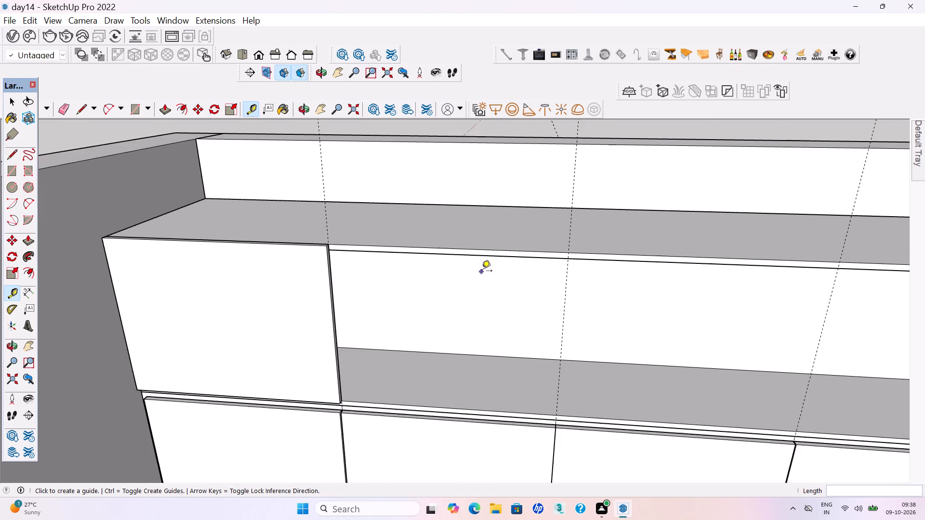
scroll(482, 272, "up", 3)
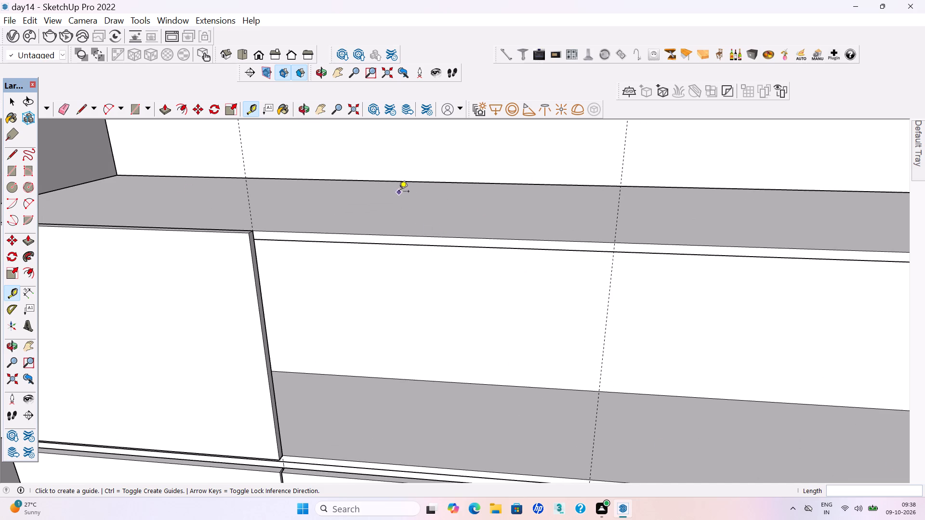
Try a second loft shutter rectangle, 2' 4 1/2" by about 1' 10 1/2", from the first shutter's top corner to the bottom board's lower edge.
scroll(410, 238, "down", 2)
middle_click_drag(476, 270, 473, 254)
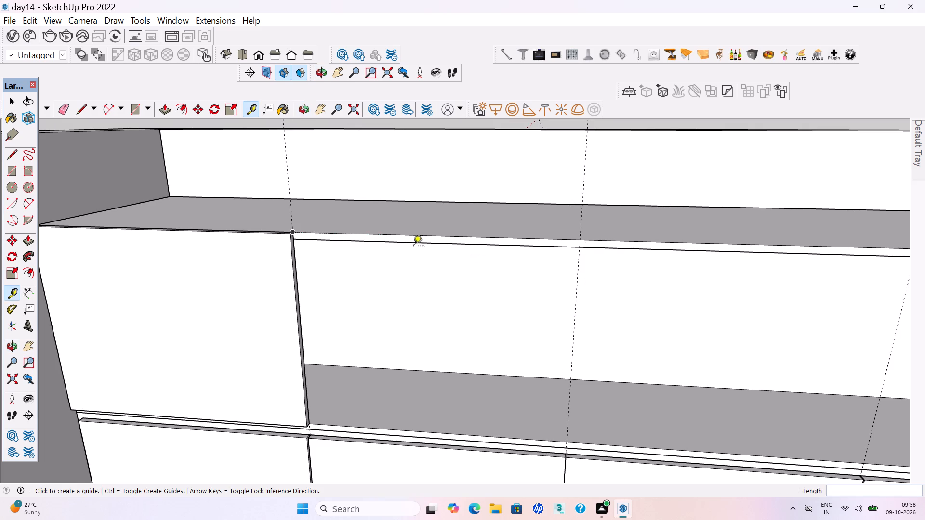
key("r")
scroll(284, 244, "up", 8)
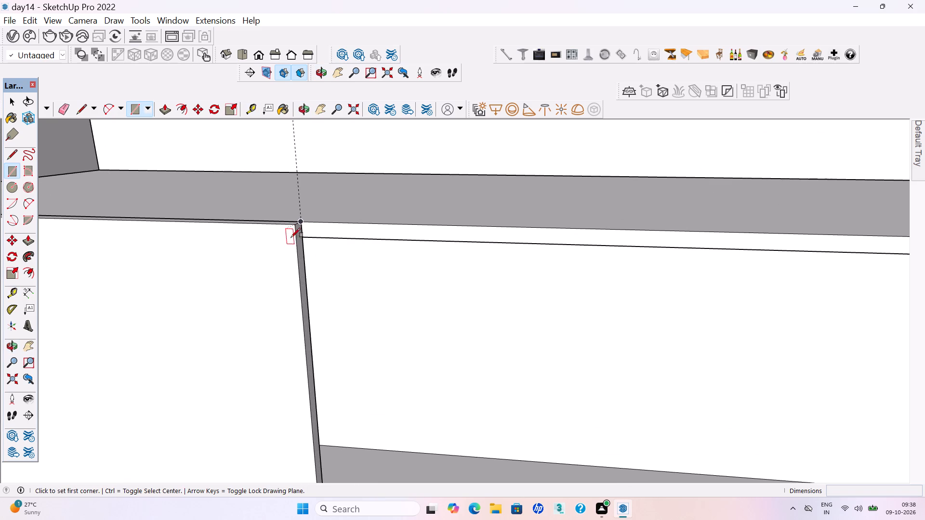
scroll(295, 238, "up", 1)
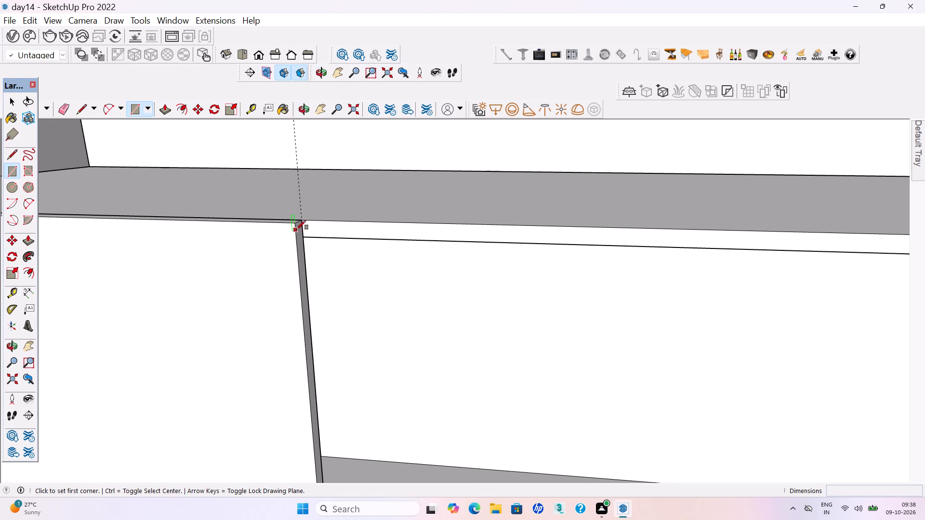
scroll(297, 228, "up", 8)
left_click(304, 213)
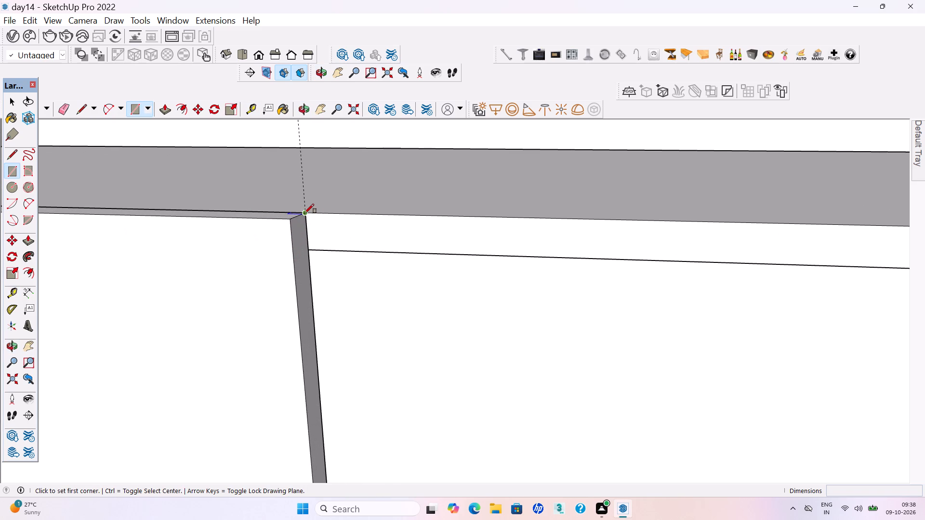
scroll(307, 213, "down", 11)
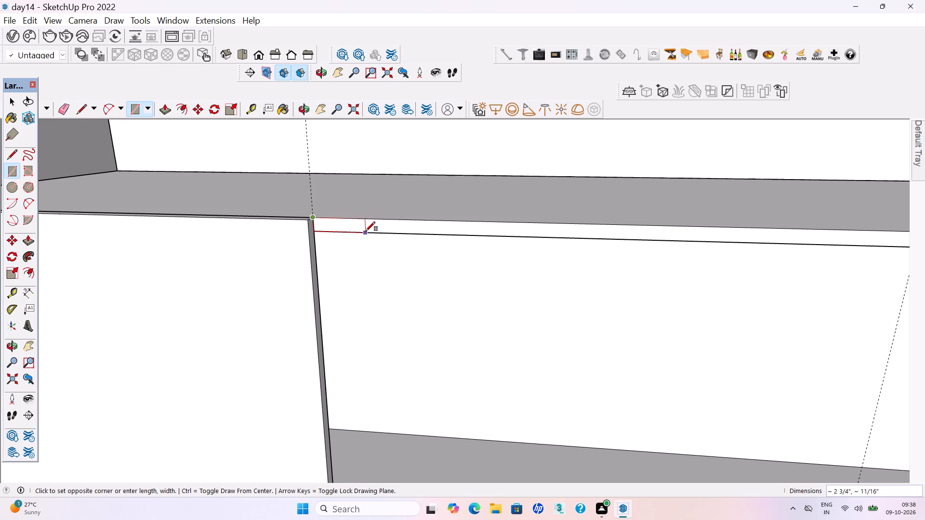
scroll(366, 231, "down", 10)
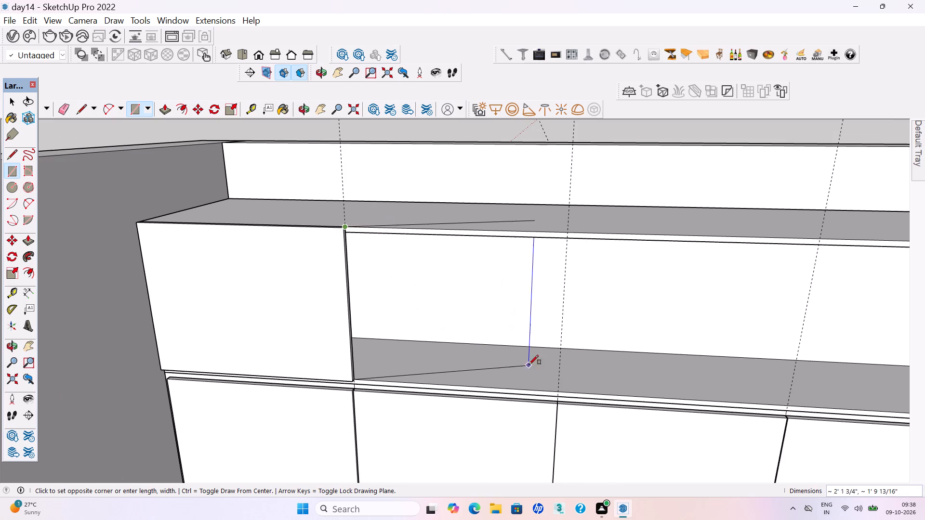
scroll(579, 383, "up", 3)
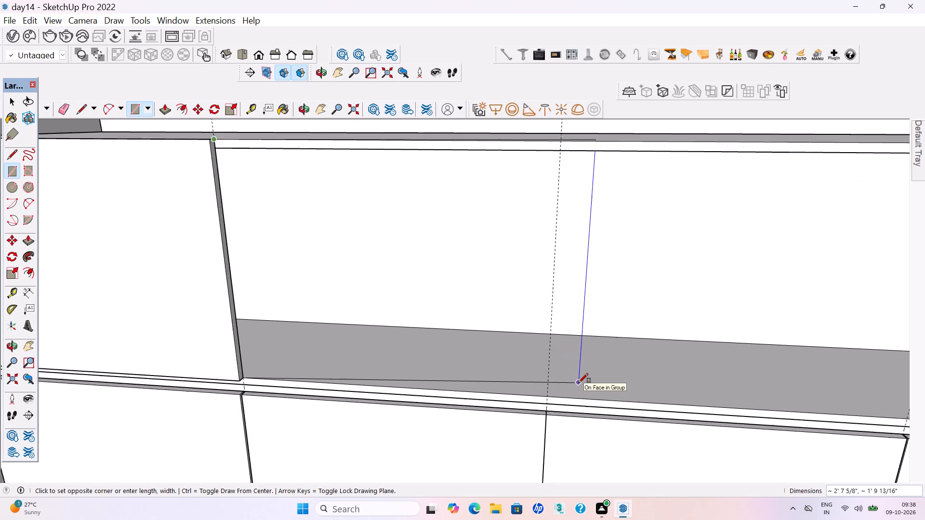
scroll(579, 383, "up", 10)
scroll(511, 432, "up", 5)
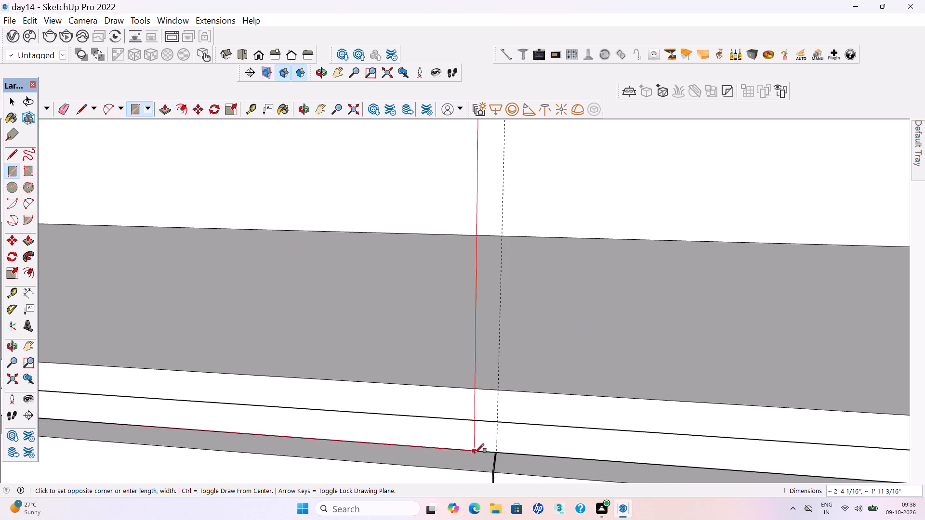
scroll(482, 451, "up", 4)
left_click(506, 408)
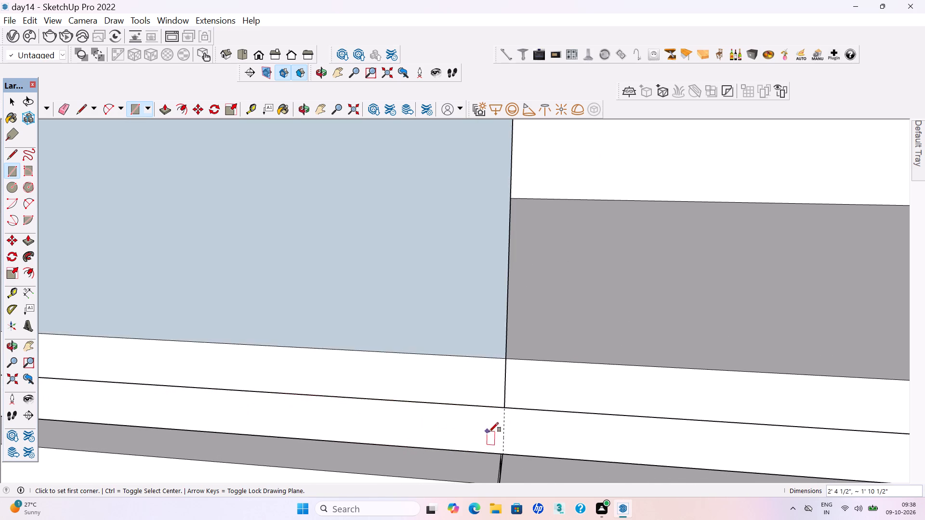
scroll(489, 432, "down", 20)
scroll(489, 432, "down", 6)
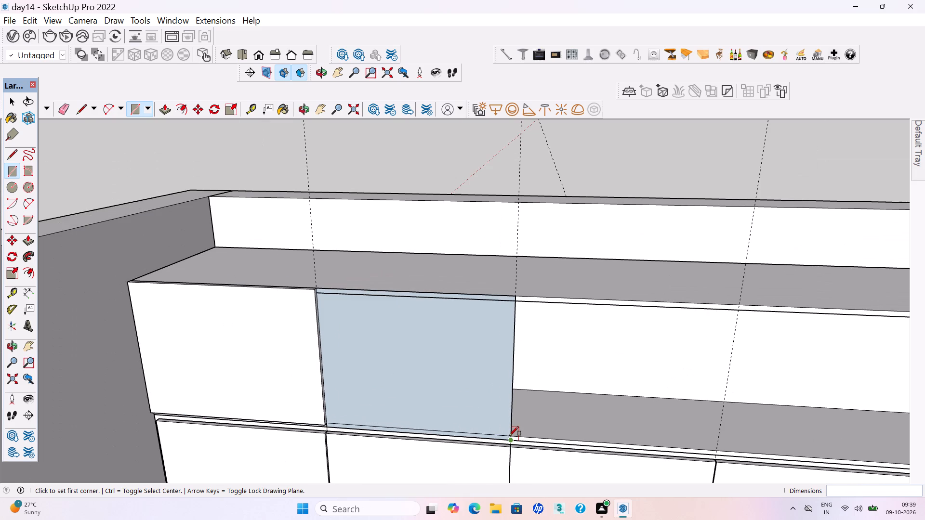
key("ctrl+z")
Draw the second loft shutter rectangle, about 2' 4 5/16" by 1' 9 13/16", from the guide at the shelf's front edge to beside the first shutter's top corner.
scroll(504, 426, "up", 5)
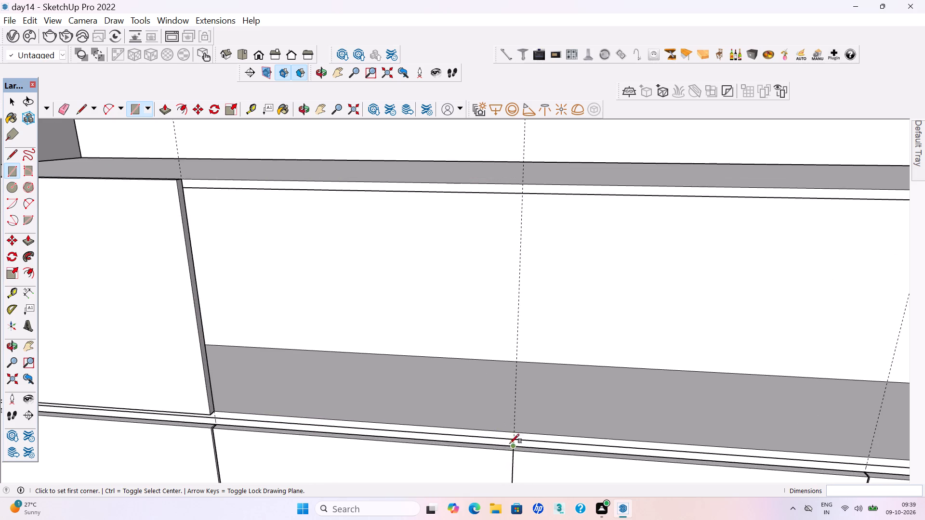
scroll(510, 442, "up", 9)
left_click(517, 424)
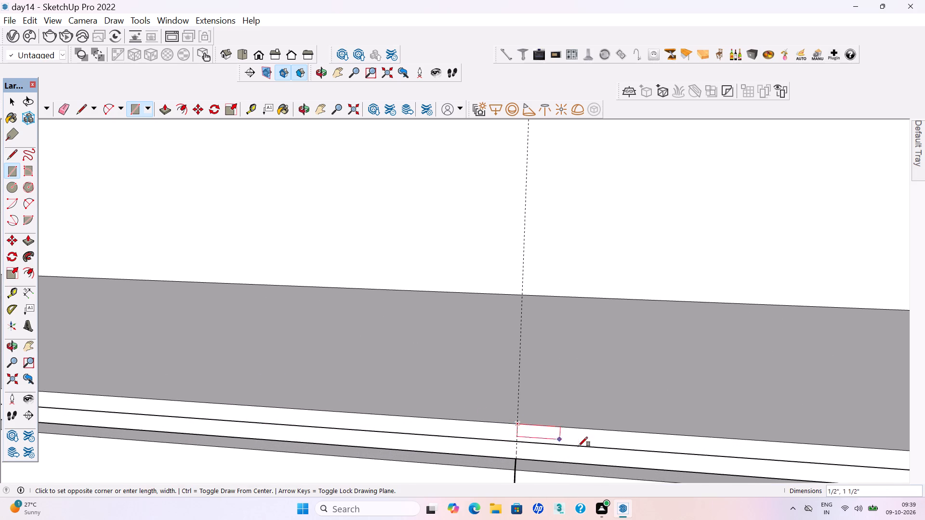
scroll(578, 446, "down", 13)
scroll(530, 429, "down", 4)
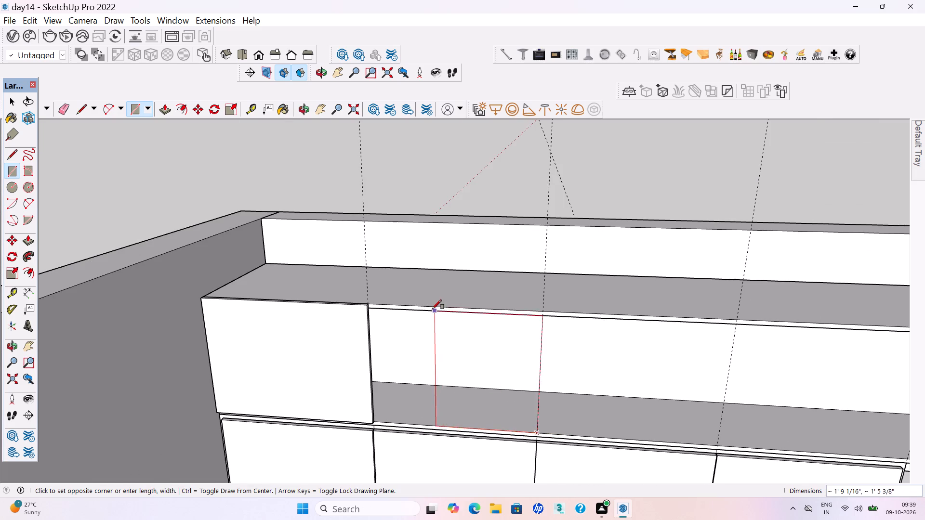
scroll(432, 309, "up", 4)
scroll(353, 301, "up", 12)
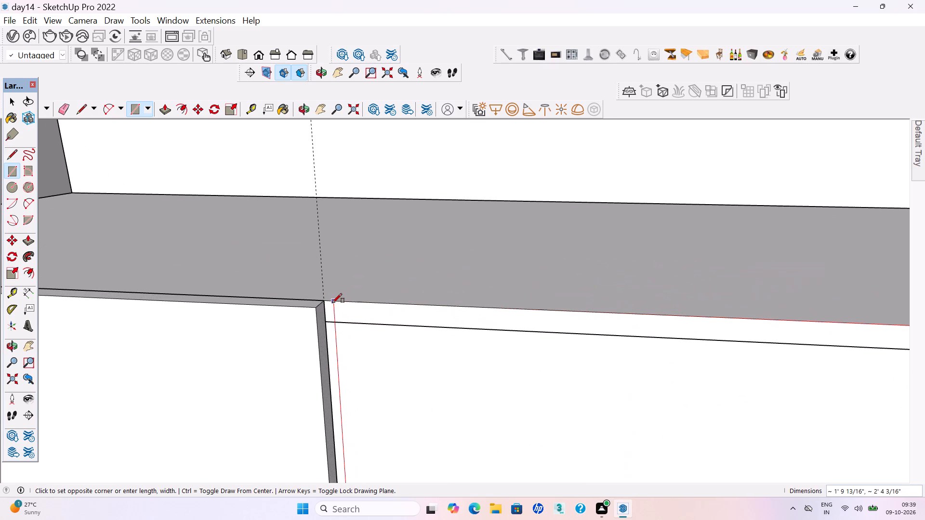
left_click(330, 301)
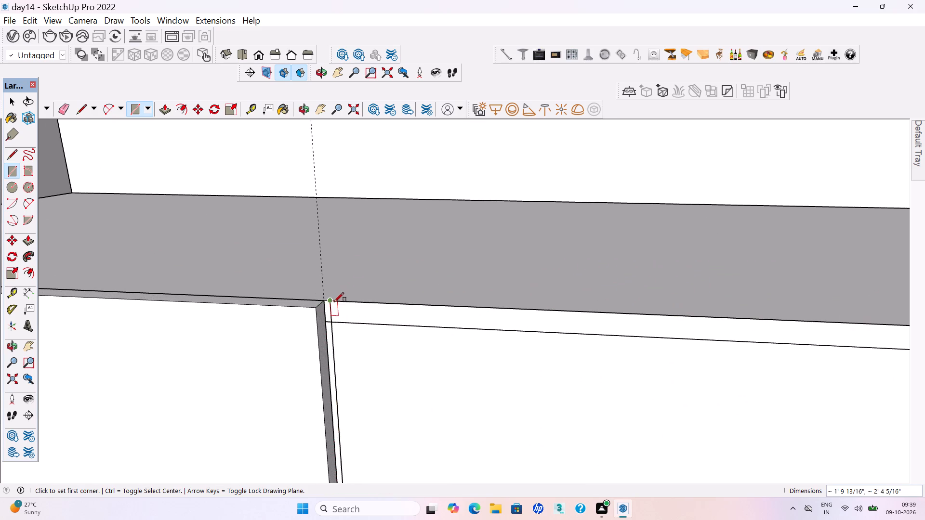
Extrude the second loft shutter rectangle with Push/Pull until its face is flush with the first loft shutter.
scroll(336, 302, "down", 19)
key("p")
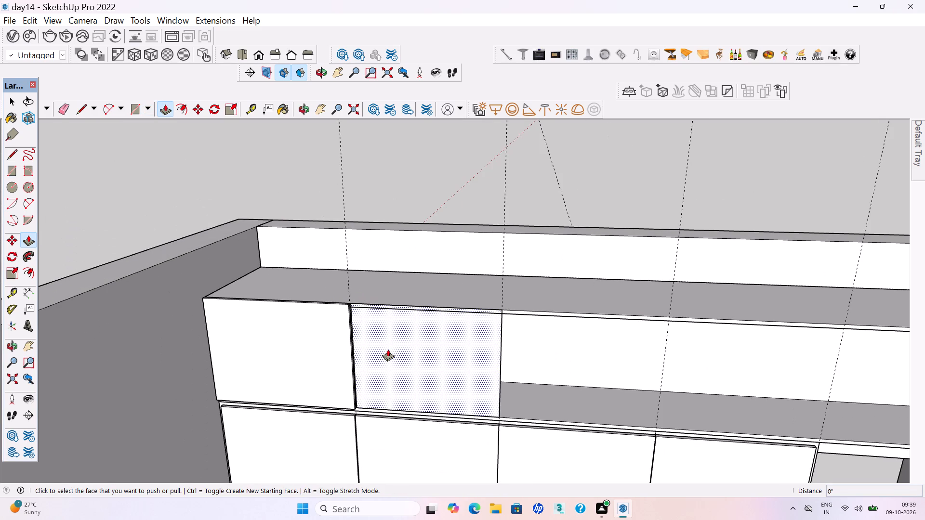
left_click(388, 349)
left_click(290, 330)
key("space")
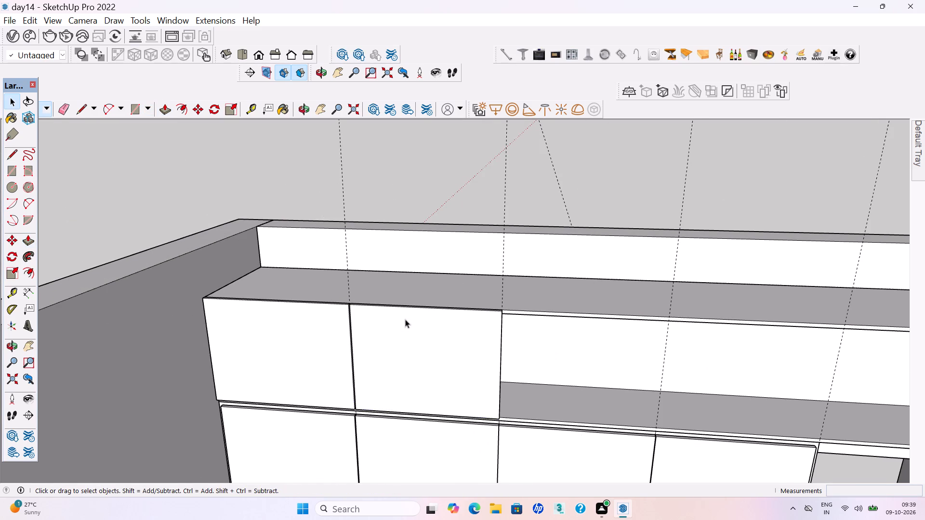
Make the whole extruded second loft shutter a group.
middle_click_drag(410, 322, 413, 353)
scroll(406, 337, "up", 4)
triple_click(406, 337)
right_click(406, 337)
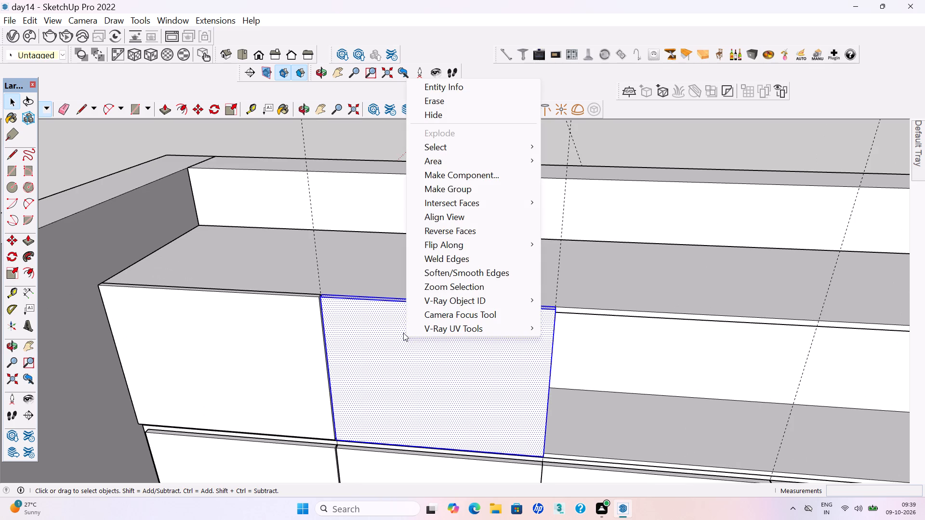
left_click(444, 186)
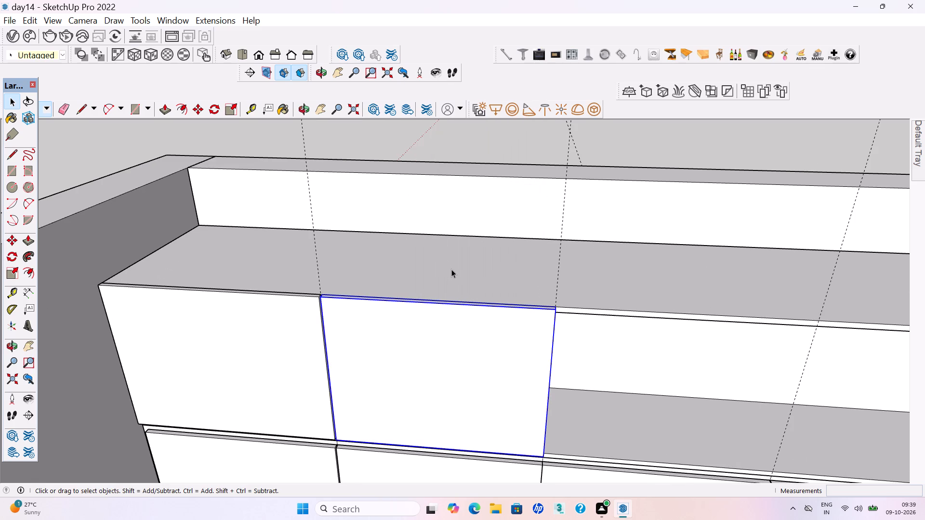
Save the model.
scroll(417, 352, "down", 7)
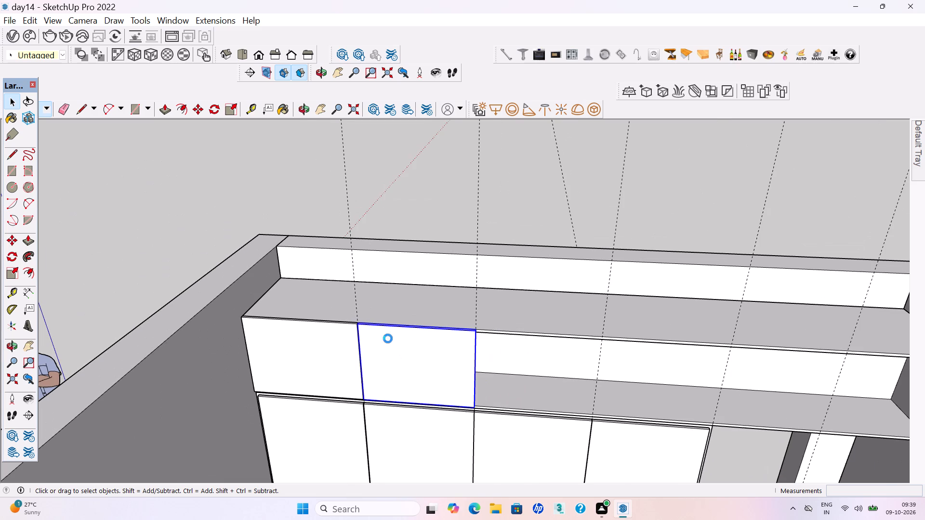
key("ctrl+s")
key("ctrl+s")
Draw the third loft shutter rectangle, about 1' 9 13/16" high, from beside the second shutter's top corner to the next guide at the shelf's front edge.
scroll(380, 339, "down", 4)
middle_click_drag(367, 373, 392, 365)
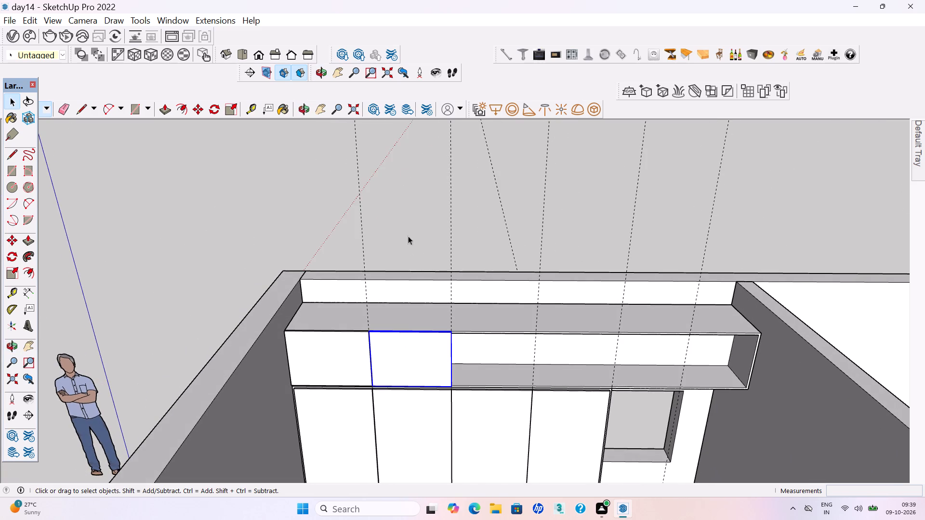
left_click(408, 221)
scroll(554, 392, "up", 3)
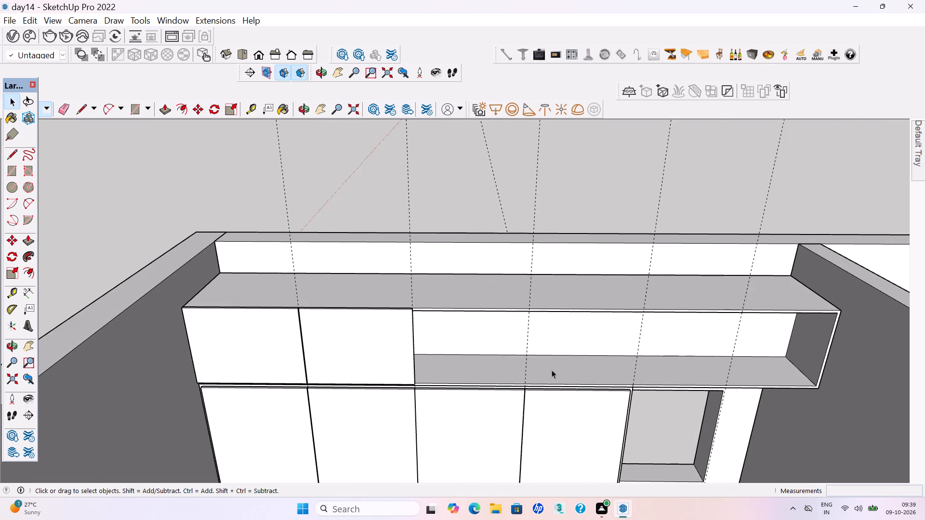
scroll(549, 368, "up", 3)
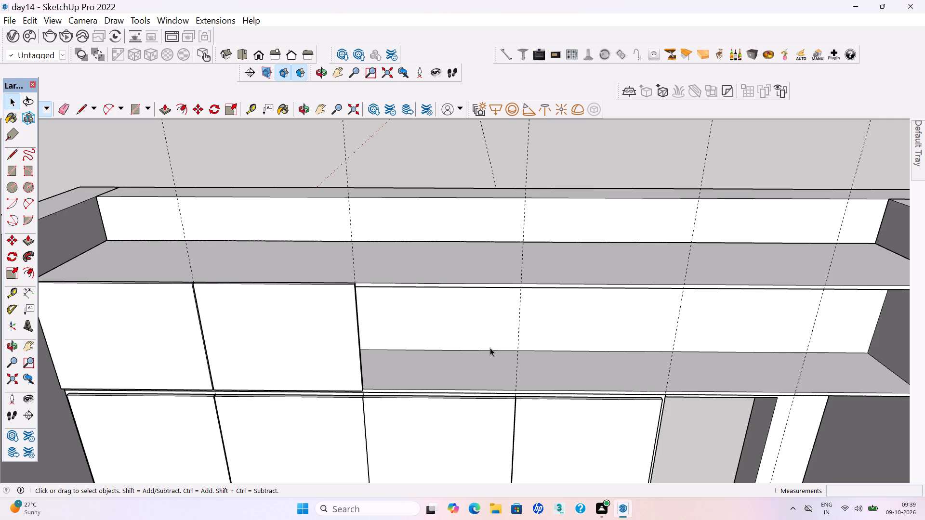
key("r")
scroll(396, 325, "up", 3)
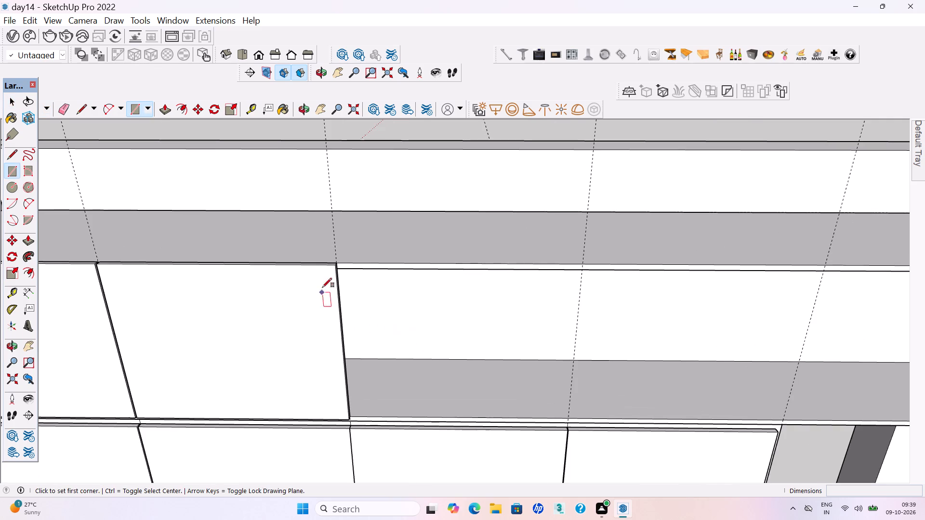
scroll(330, 267, "up", 19)
scroll(350, 264, "up", 3)
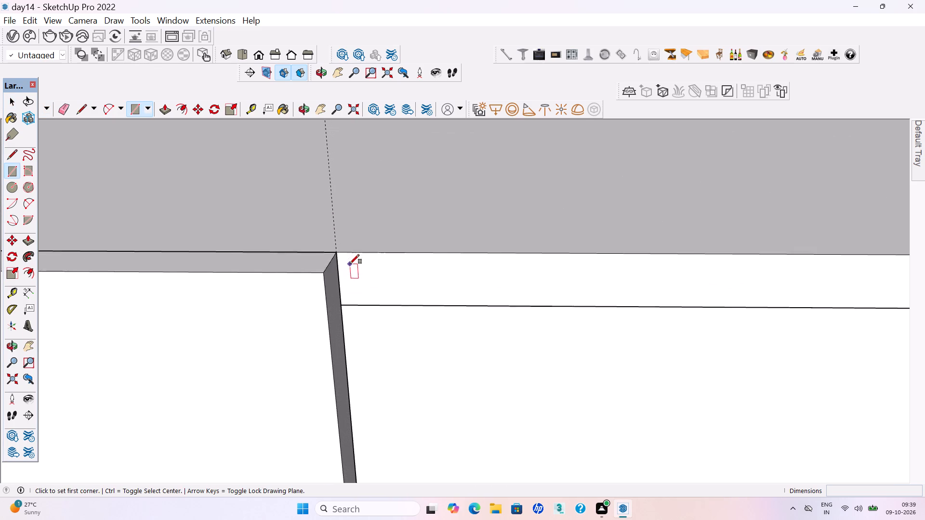
scroll(350, 264, "up", 1)
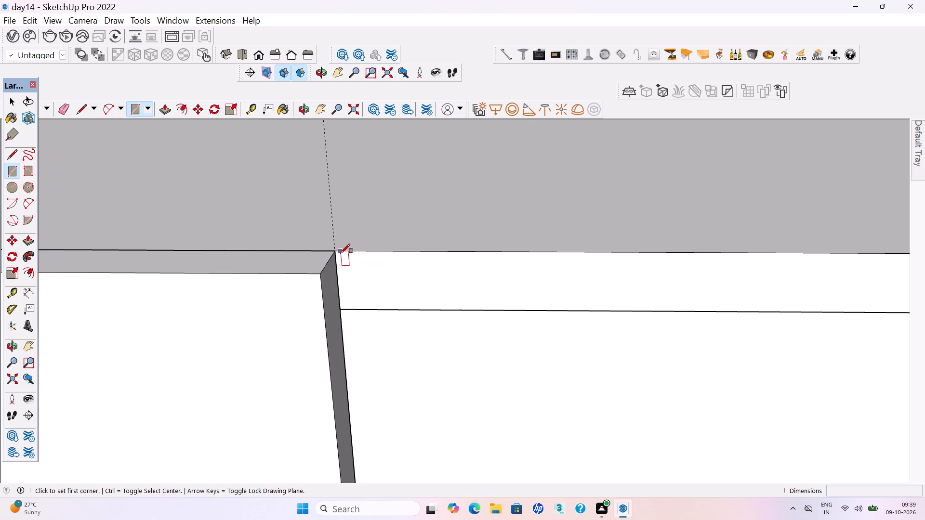
left_click(341, 253)
scroll(370, 321, "down", 13)
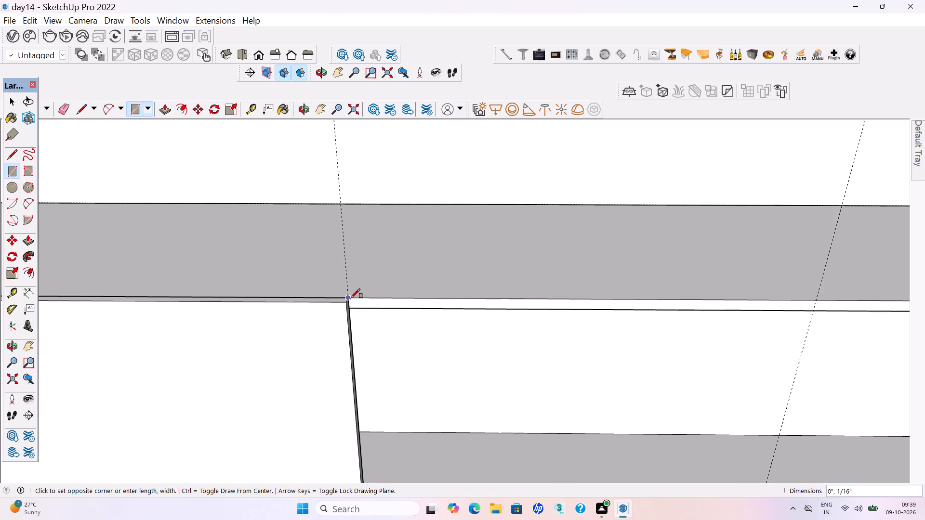
scroll(351, 298, "down", 16)
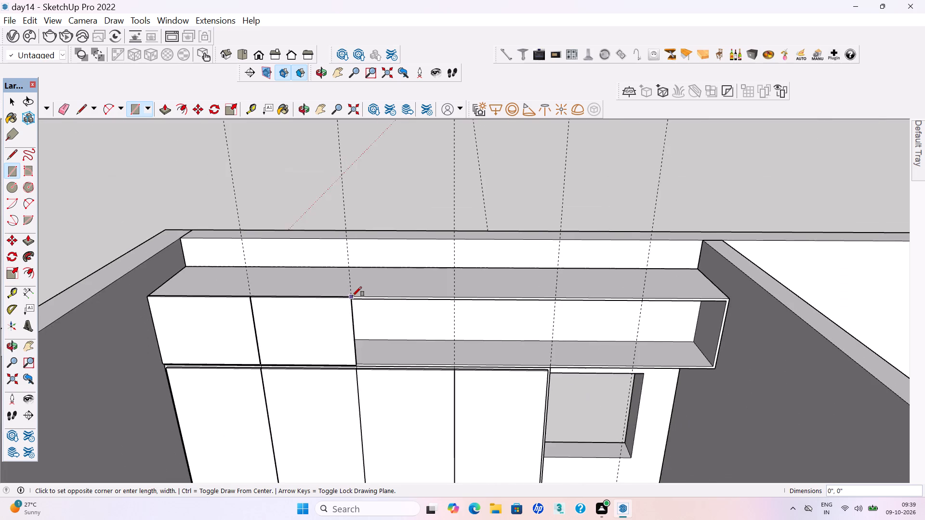
scroll(352, 296, "down", 3)
scroll(429, 423, "up", 4)
scroll(413, 293, "up", 9)
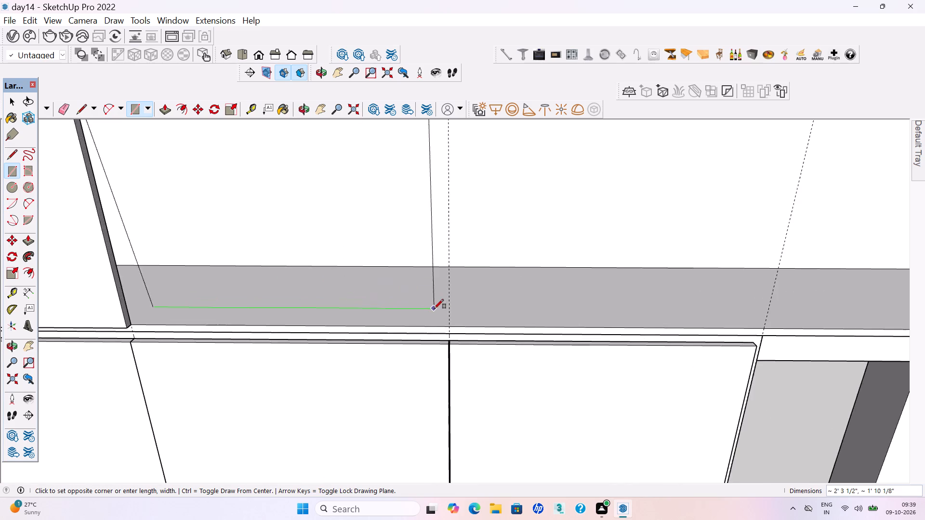
scroll(440, 319, "up", 7)
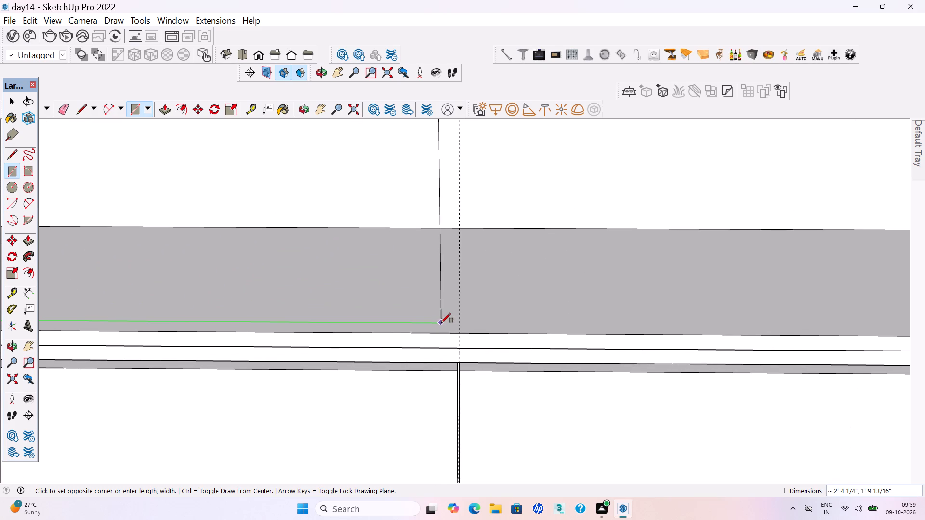
scroll(446, 330, "up", 8)
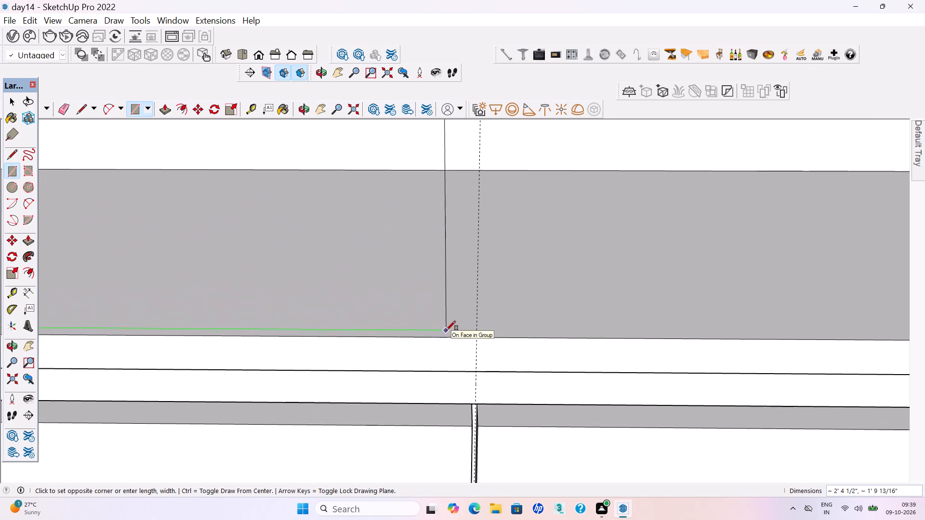
left_click(476, 338)
Extrude the third loft shutter rectangle with Push/Pull until its face is flush with the second loft shutter.
scroll(453, 392, "down", 4)
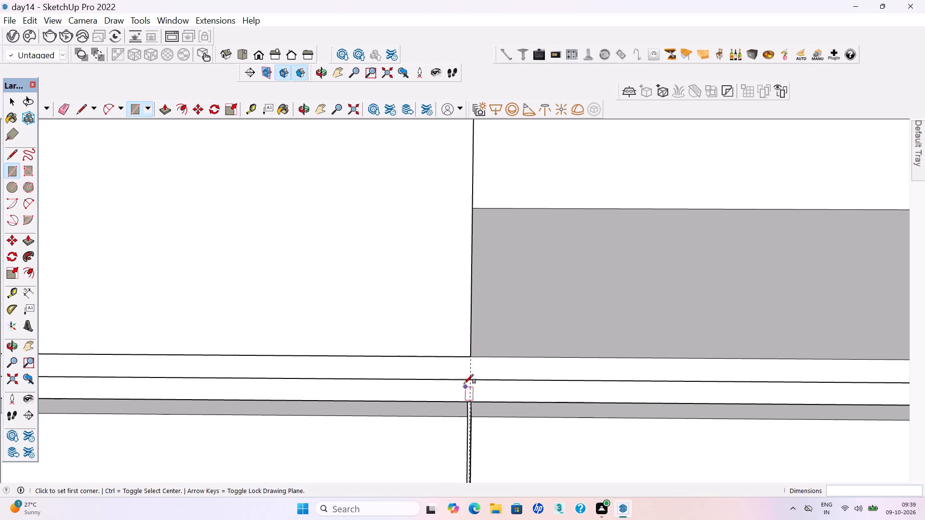
scroll(465, 384, "down", 15)
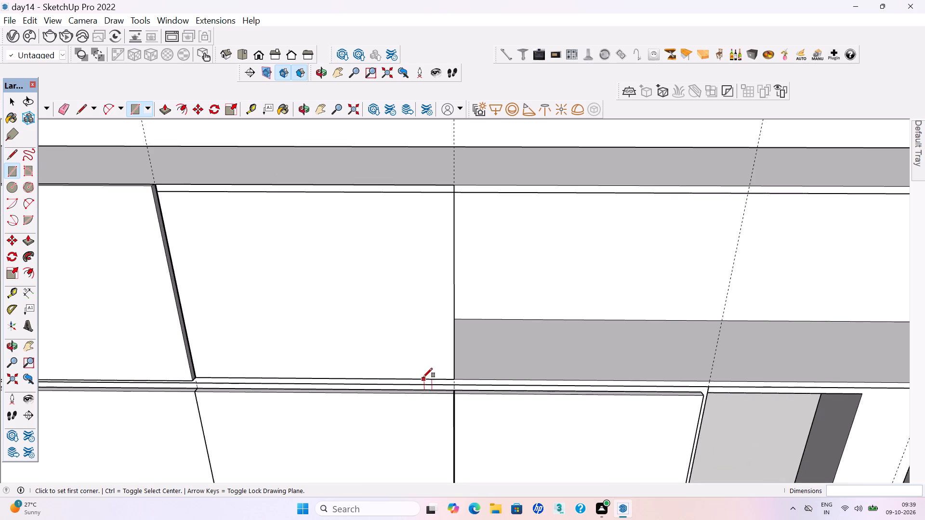
scroll(442, 404, "down", 3)
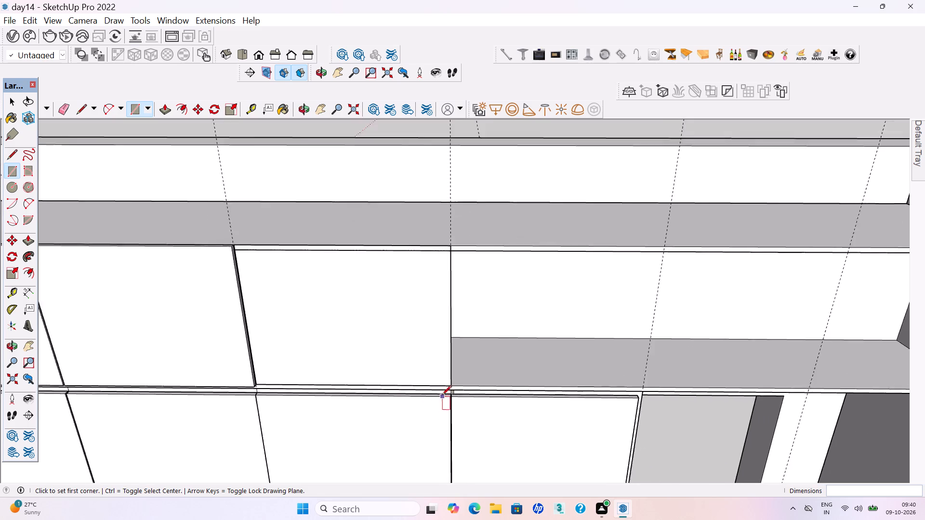
scroll(442, 395, "down", 2)
key("p")
left_click(309, 293)
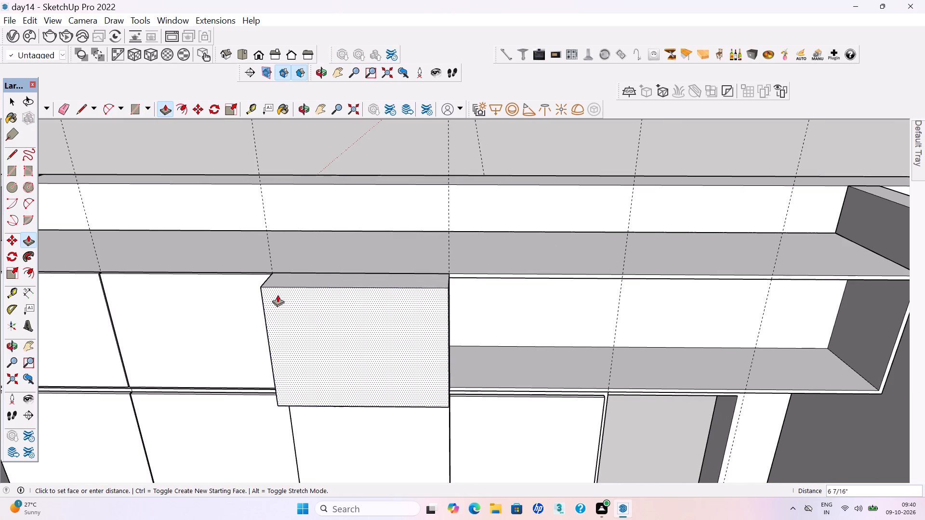
left_click(221, 285)
key("space")
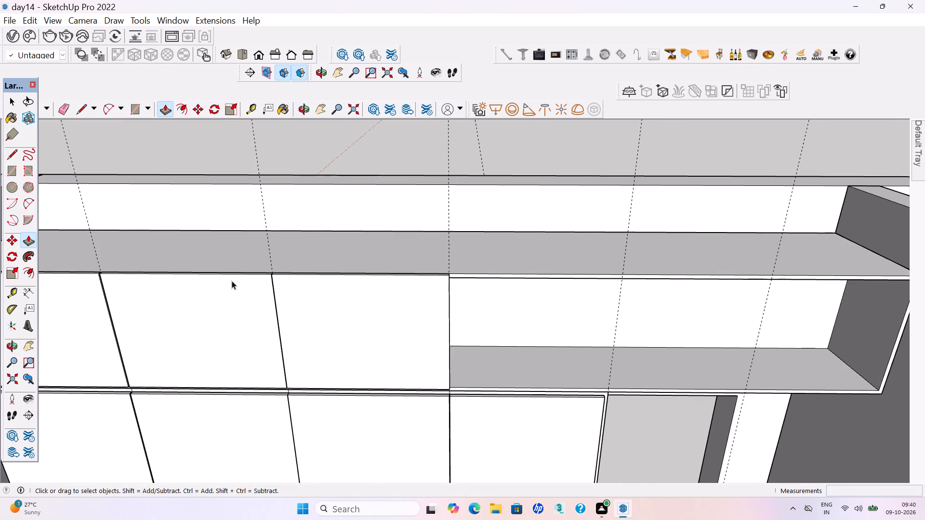
Make the whole extruded third loft shutter a group.
scroll(358, 283, "down", 1)
middle_click_drag(376, 305, 385, 341)
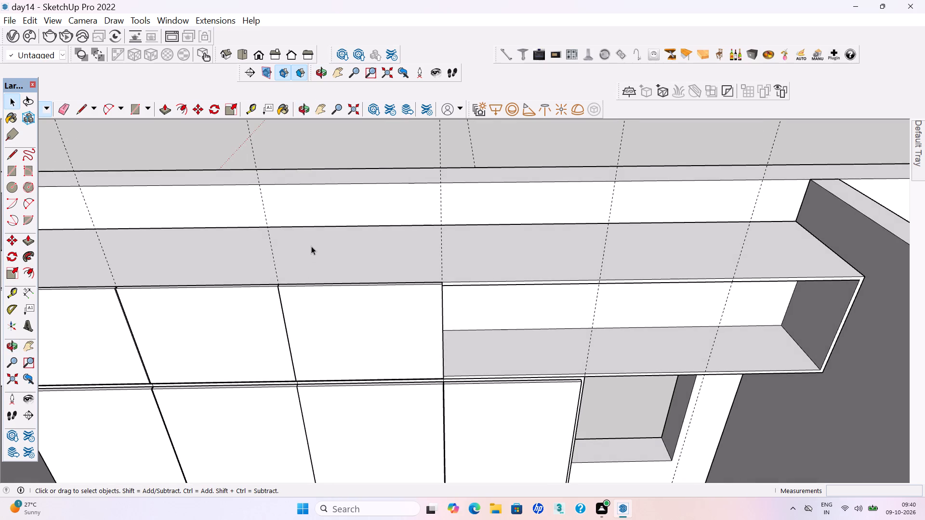
scroll(311, 246, "up", 4)
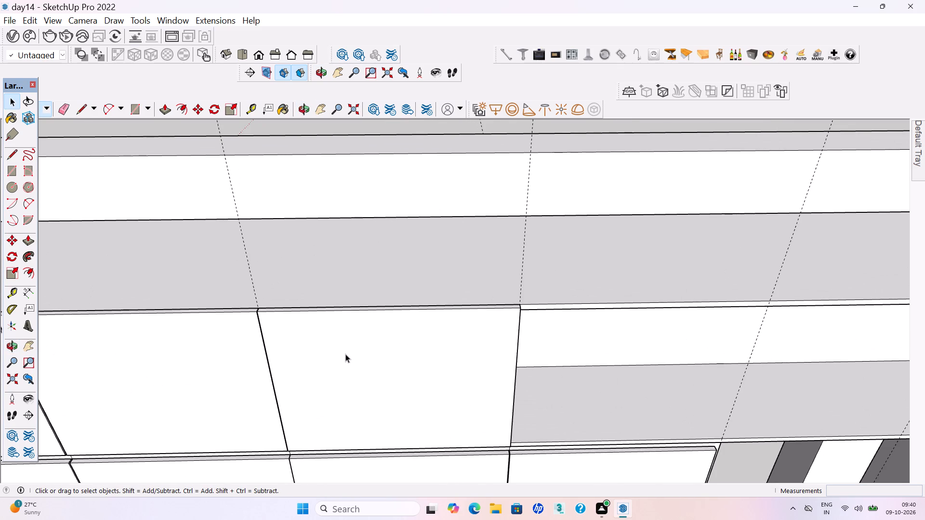
triple_click(345, 354)
right_click(343, 348)
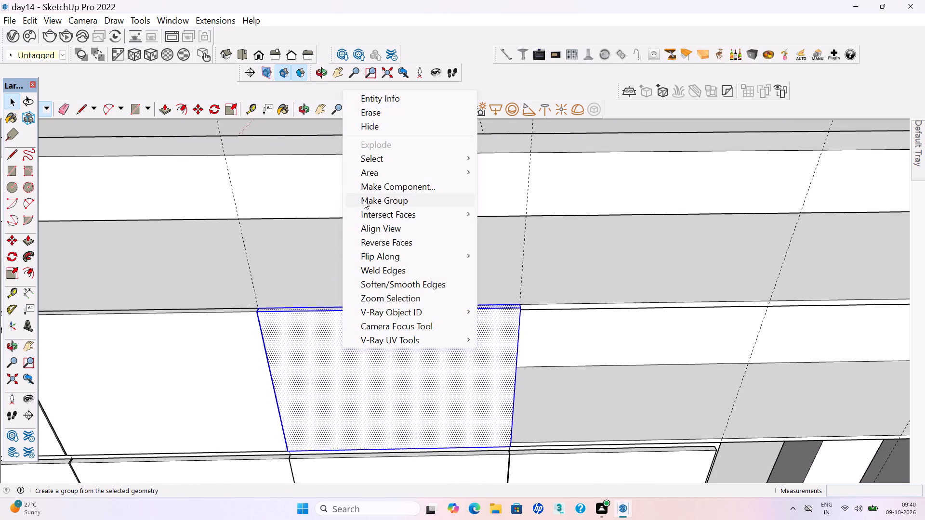
left_click(364, 200)
Draw the fourth loft shutter rectangle, about 1' 9 13/16" by 2' 4 1/4", from the third shutter's top corner to the next guide at the shelf's front edge.
scroll(346, 317, "down", 9)
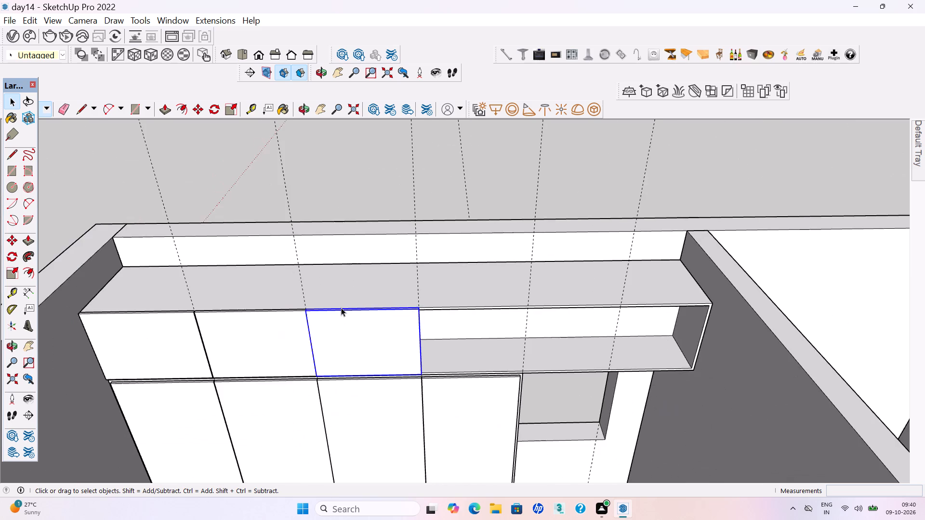
scroll(341, 308, "down", 3)
middle_click_drag(356, 377, 356, 356)
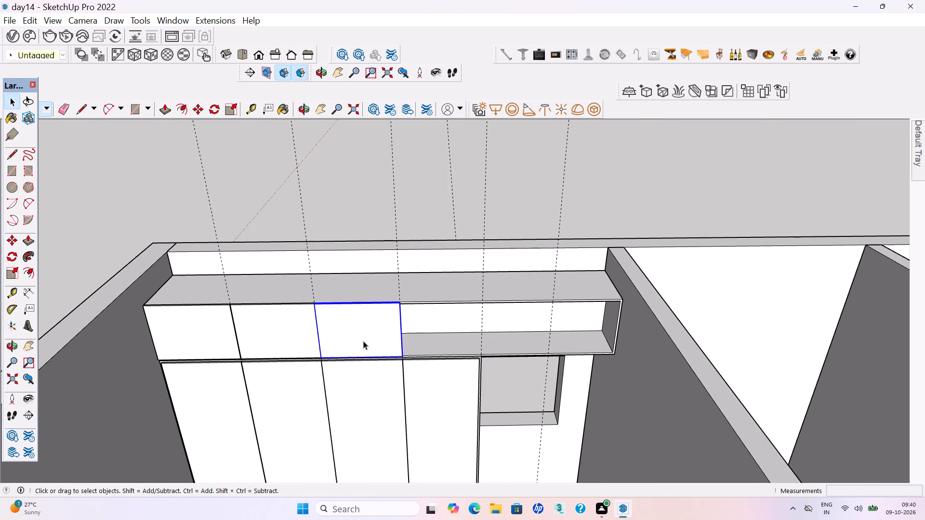
key("r")
scroll(492, 305, "up", 4)
scroll(409, 306, "up", 4)
scroll(358, 294, "up", 4)
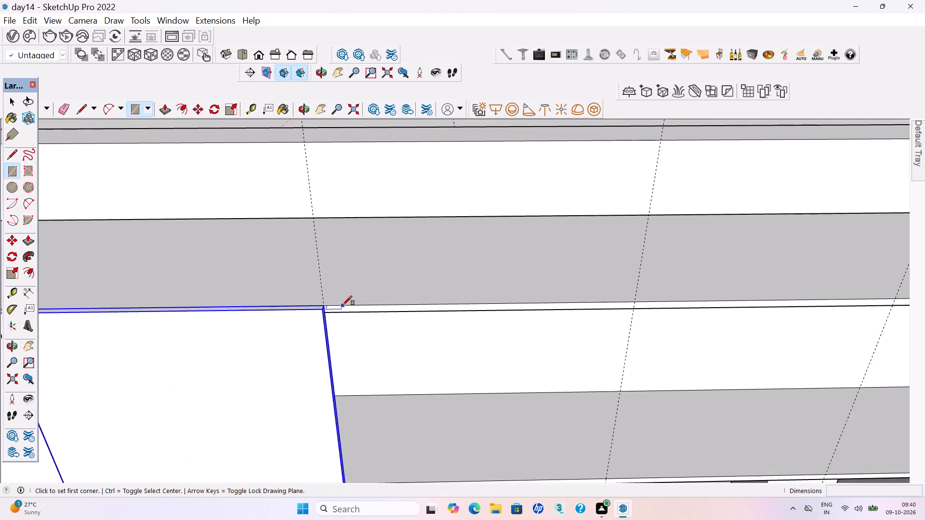
scroll(343, 305, "up", 9)
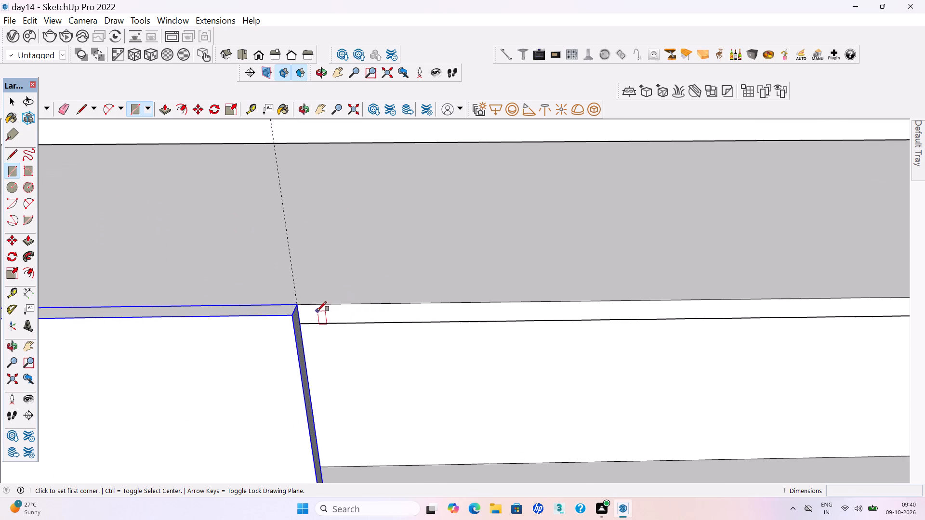
scroll(317, 311, "up", 2)
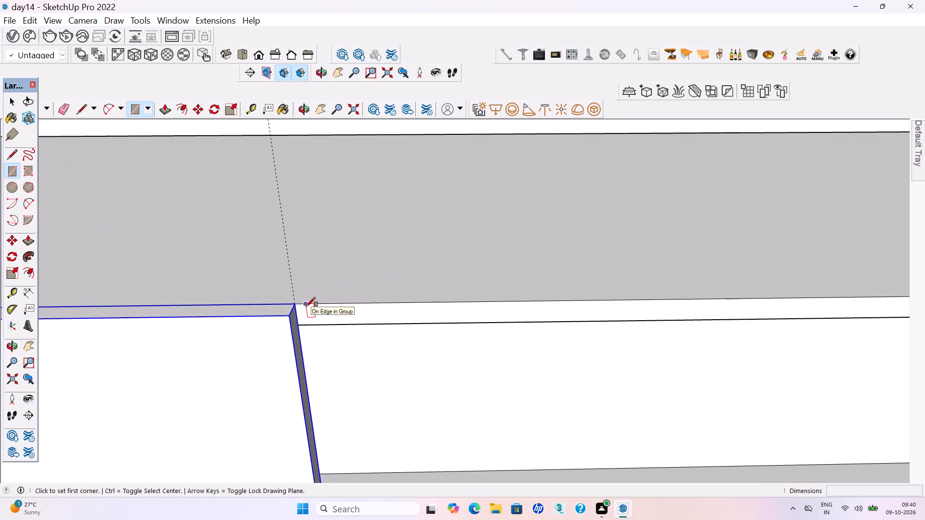
left_click(299, 304)
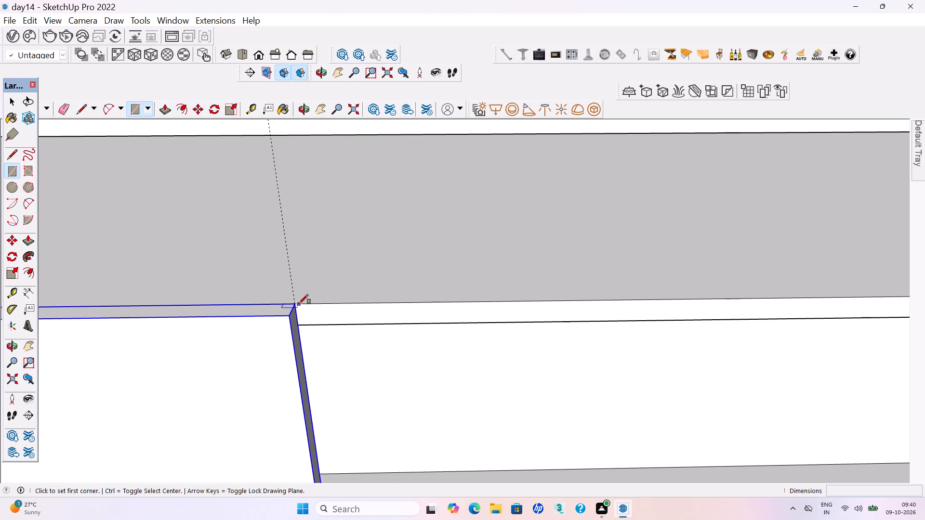
scroll(301, 304, "down", 18)
scroll(310, 286, "down", 3)
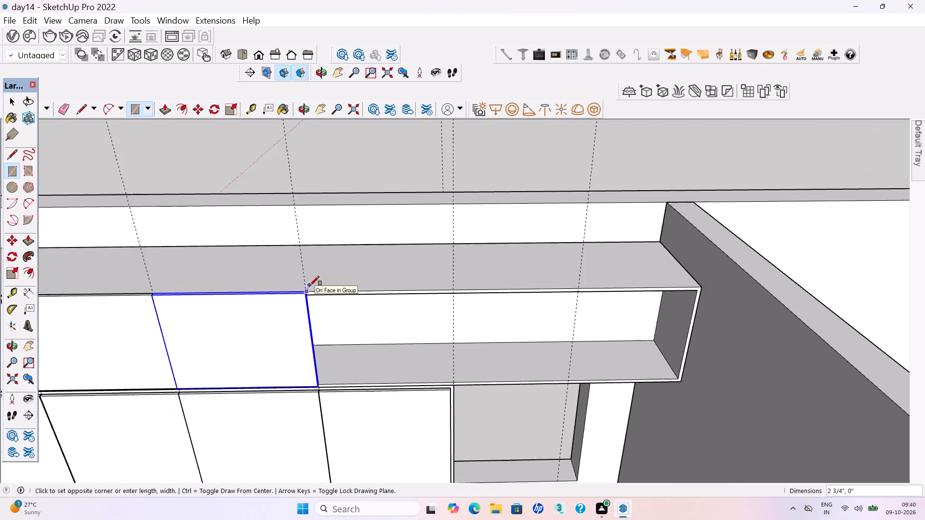
scroll(399, 391, "up", 4)
scroll(460, 364, "up", 9)
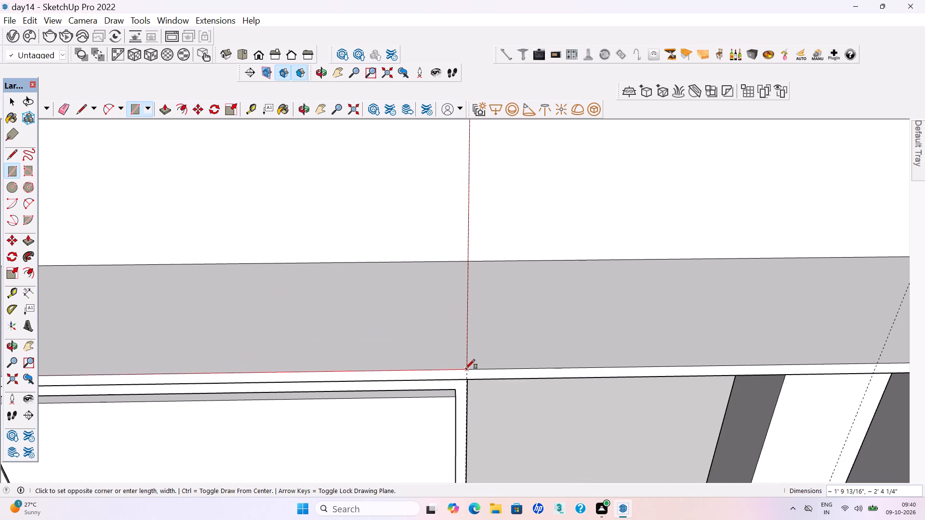
left_click(465, 369)
Extrude the fourth loft shutter rectangle with Push/Pull until its face is flush with the third loft shutter.
scroll(470, 386, "down", 9)
key("p")
scroll(466, 382, "down", 1)
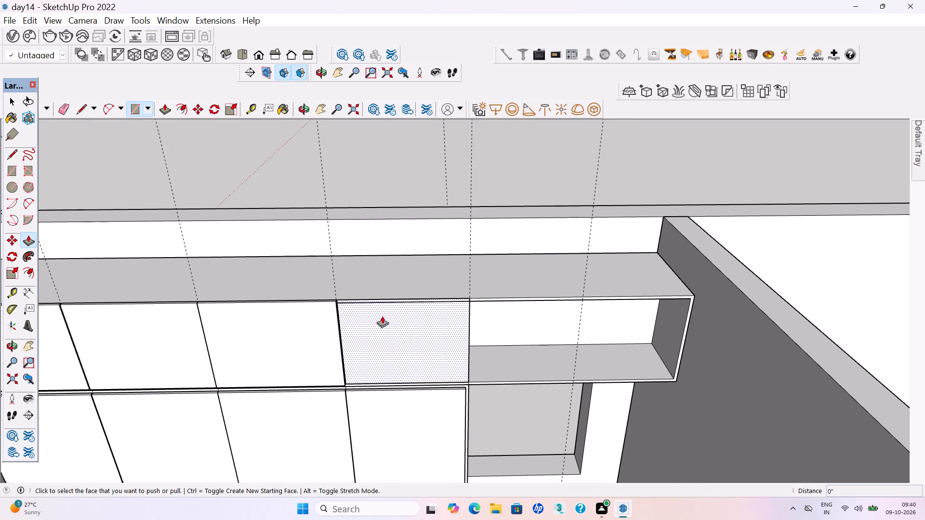
left_click(364, 317)
left_click(306, 313)
key("space")
Make the whole extruded fourth loft shutter a group.
scroll(356, 310, "up", 4)
middle_click_drag(361, 322, 363, 372)
scroll(366, 357, "up", 5)
triple_click(367, 350)
right_click(367, 348)
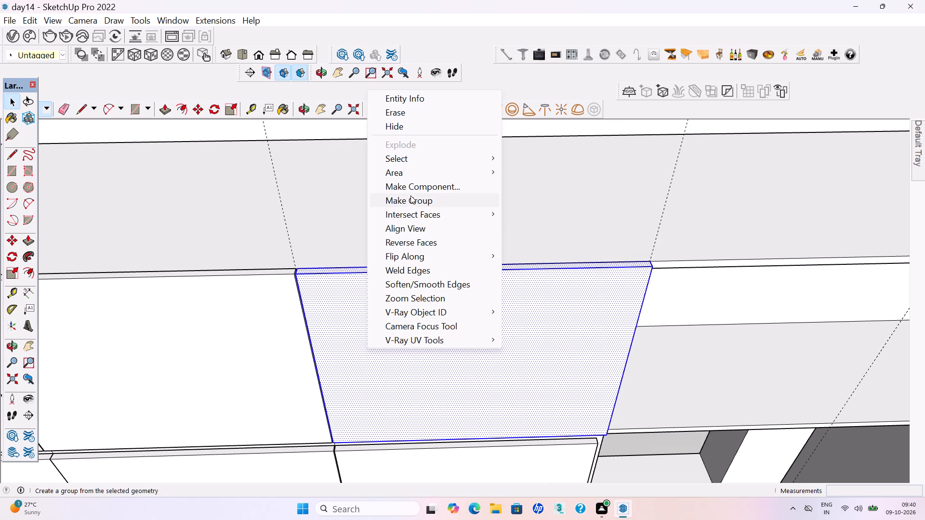
left_click(410, 195)
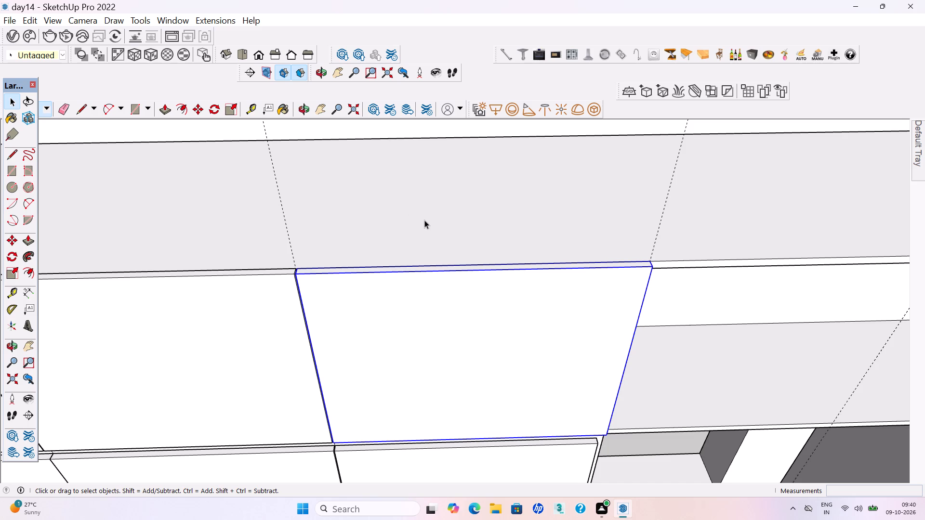
Deselect the fourth loft shutter and save the model.
scroll(304, 188, "down", 3)
scroll(248, 212, "down", 6)
scroll(315, 291, "down", 4)
scroll(370, 300, "down", 1)
middle_click_drag(371, 305, 361, 312)
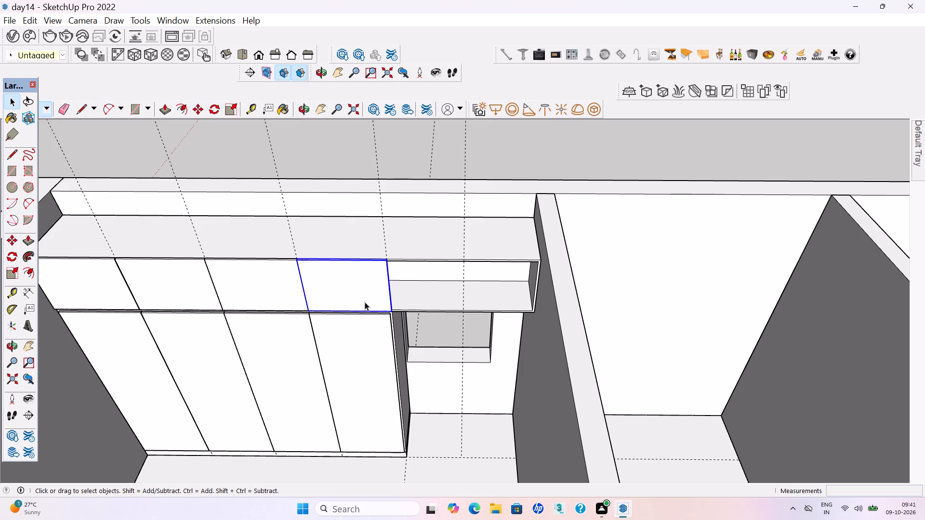
scroll(364, 308, "down", 4)
left_click(389, 202)
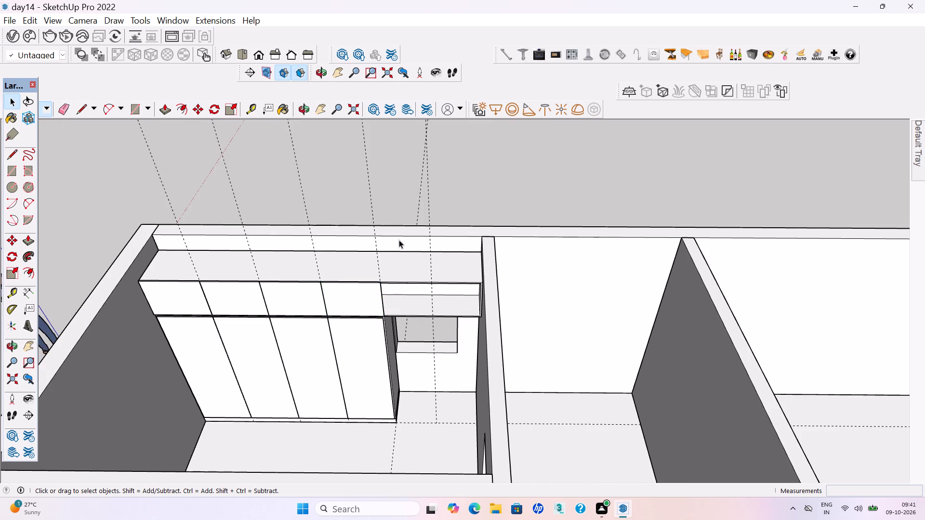
scroll(406, 267, "up", 15)
key("ctrl+s")
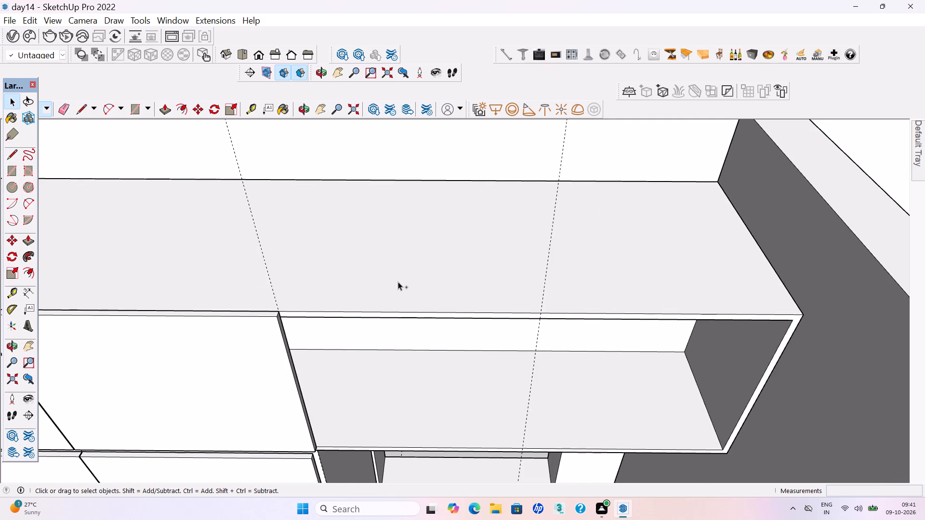
key("ctrl+s")
Draw the fifth loft shutter rectangle, about 1' 9 13/16" by 2' 1/16", from beside the fourth shutter's top corner to the last guide.
scroll(398, 282, "down", 3)
middle_click_drag(419, 353, 401, 330)
scroll(442, 340, "up", 5)
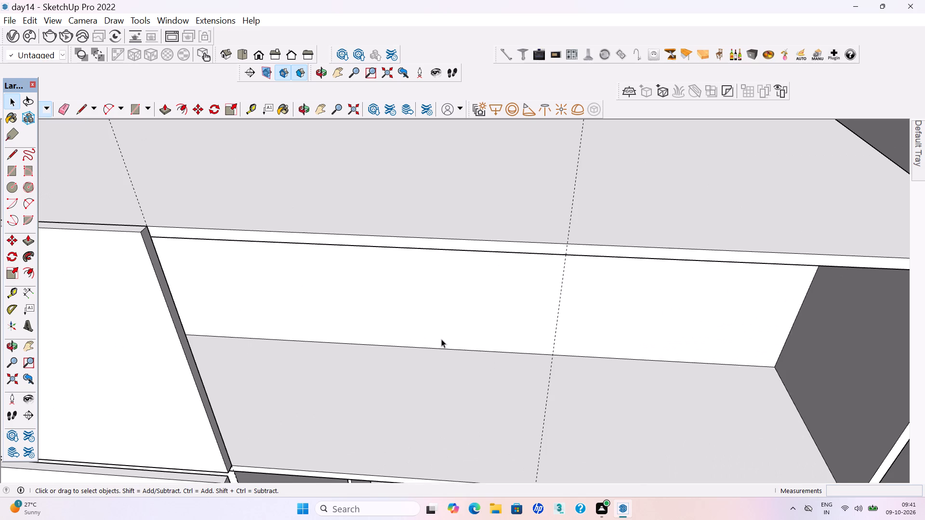
key("r")
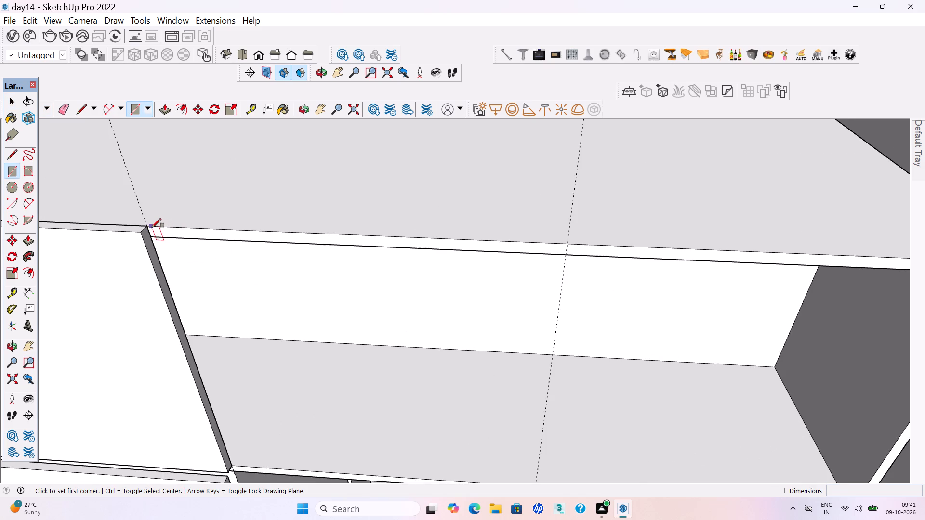
left_click(152, 228)
scroll(170, 227, "down", 9)
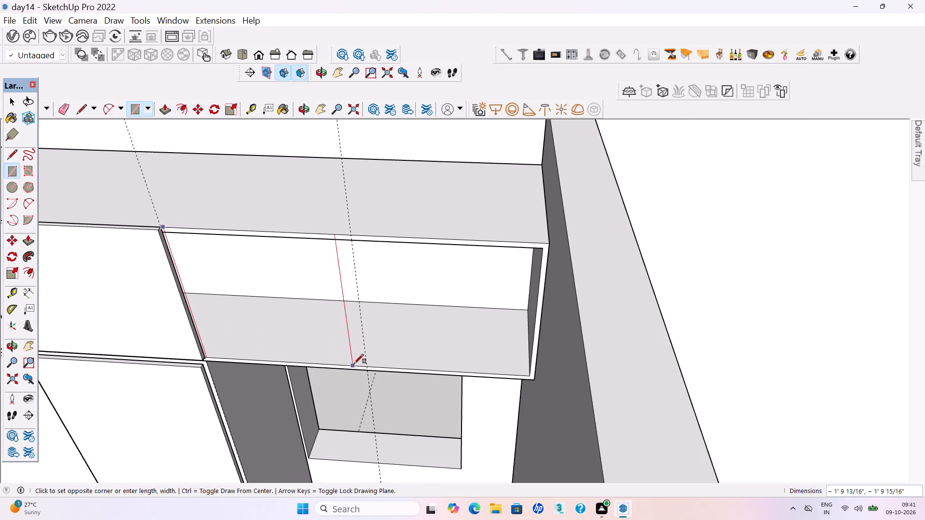
left_click(365, 366)
Extrude the fifth loft shutter rectangle with Push/Pull until its face is flush with the fourth loft shutter.
key("p")
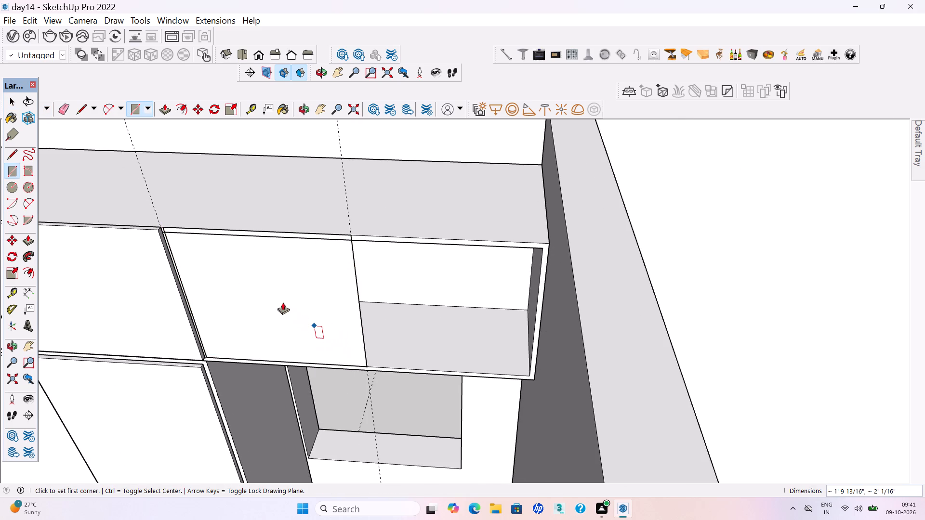
left_click(211, 256)
left_click(114, 244)
key("space")
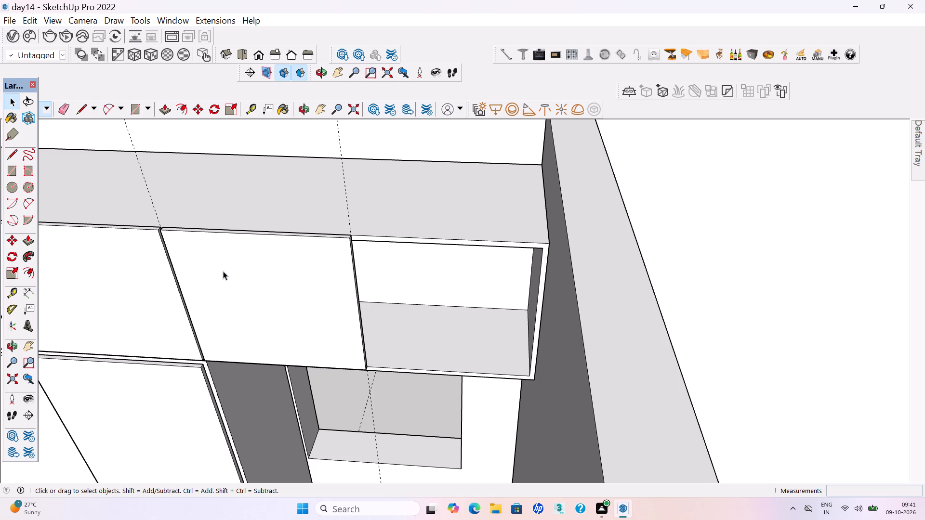
Make the whole extruded fifth loft shutter a group.
triple_click(223, 271)
right_click(224, 271)
left_click(267, 121)
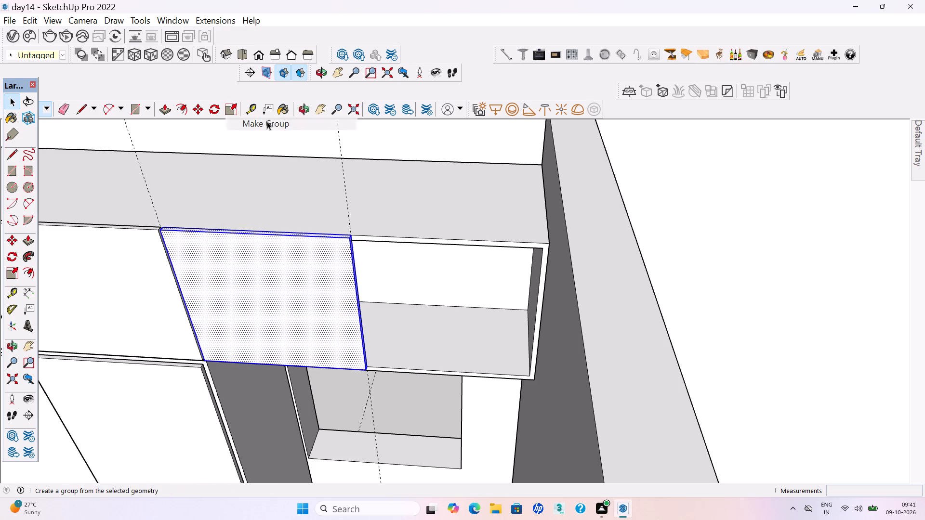
Draw the sixth loft shutter rectangle, about 1' 9 13/16" by 1' 11 7/16", from the fifth shutter's top corner to the loft's end panel.
key("r")
scroll(349, 234, "up", 11)
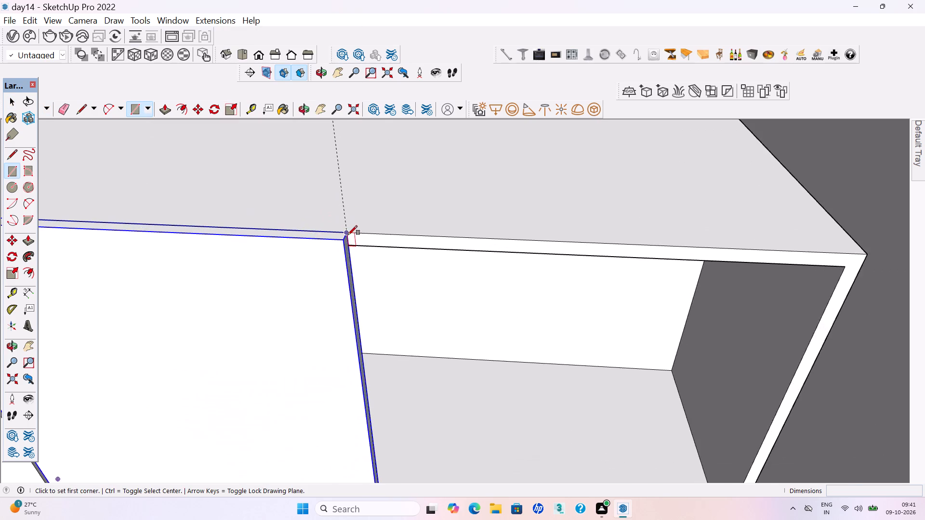
scroll(348, 235, "up", 12)
left_click(348, 227)
scroll(352, 227, "down", 5)
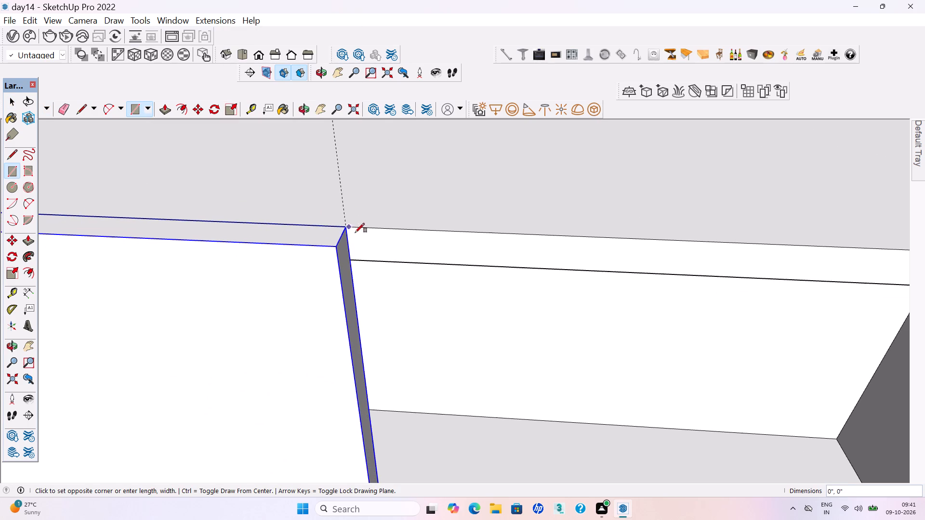
scroll(355, 233, "down", 16)
left_click(589, 423)
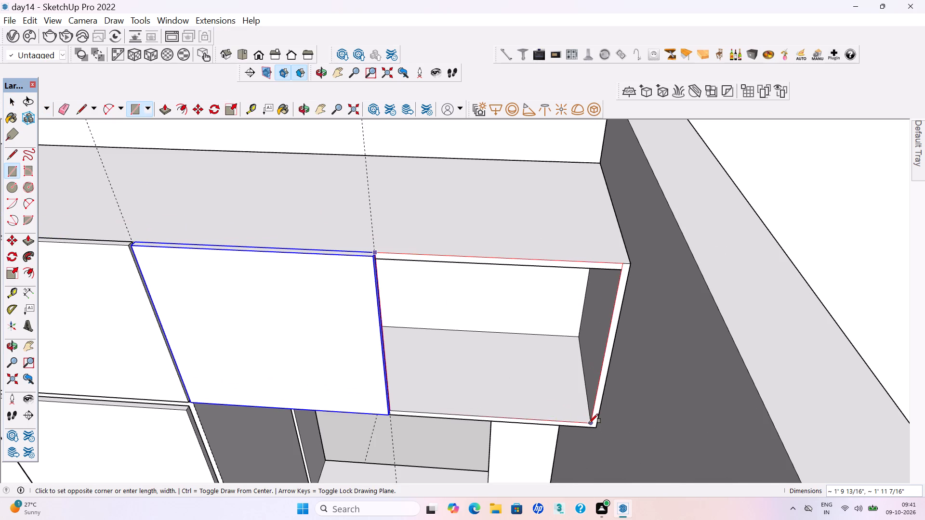
Extrude the sixth loft shutter rectangle with Push/Pull until its face is flush with the fifth loft shutter.
key("p")
left_click(411, 300)
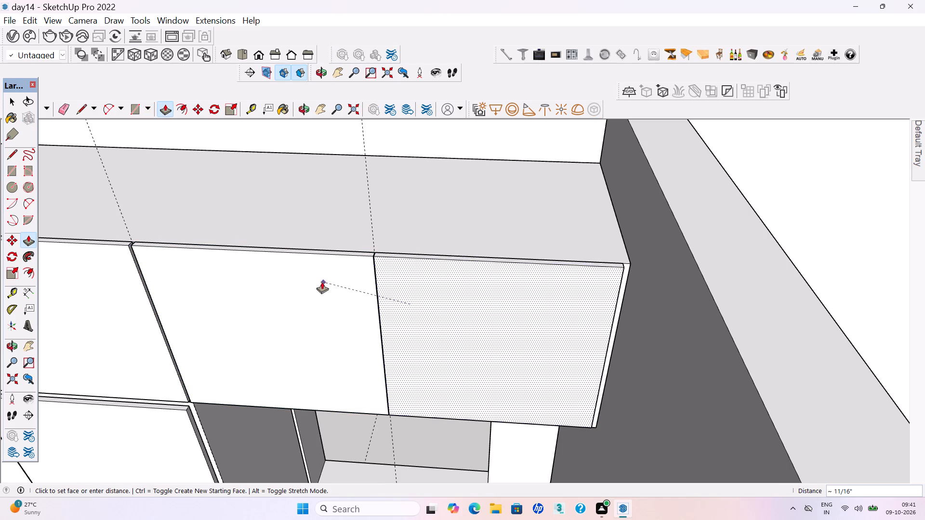
left_click(310, 278)
key("space")
Make the whole extruded sixth loft shutter a group.
middle_click_drag(425, 295, 428, 330)
triple_click(423, 311)
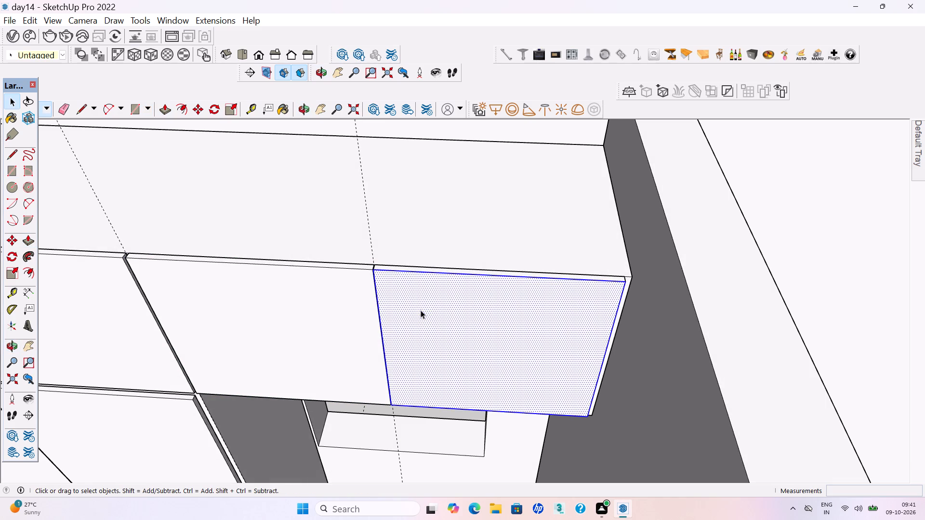
right_click(421, 309)
left_click(460, 161)
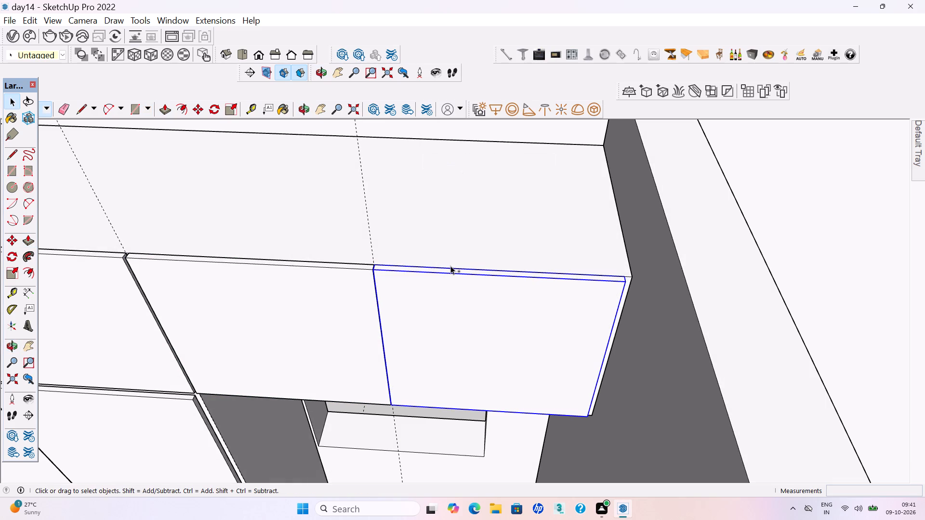
Save the model.
key("ctrl+s")
key("ctrl+s")
key("ctrl+s")
key("ctrl+s")
scroll(482, 308, "down", 7)
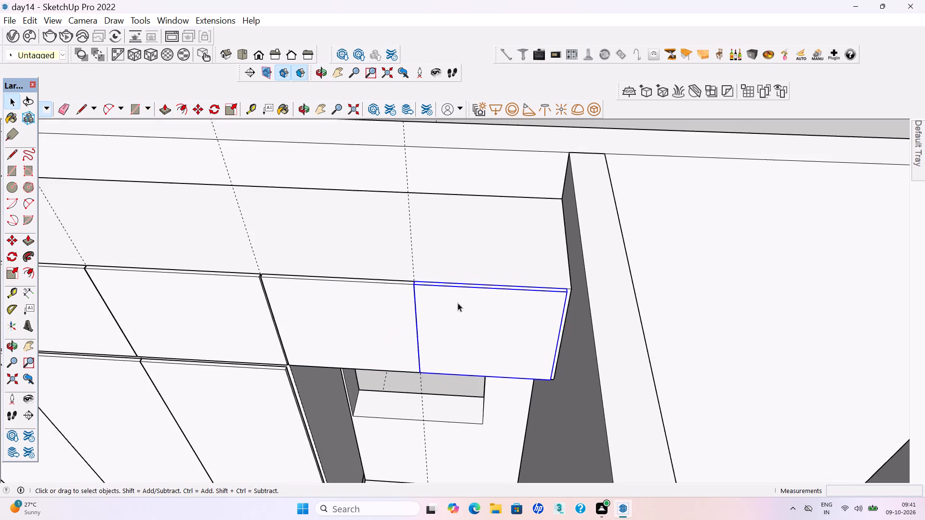
Save the model.
scroll(458, 303, "down", 13)
left_click(549, 195)
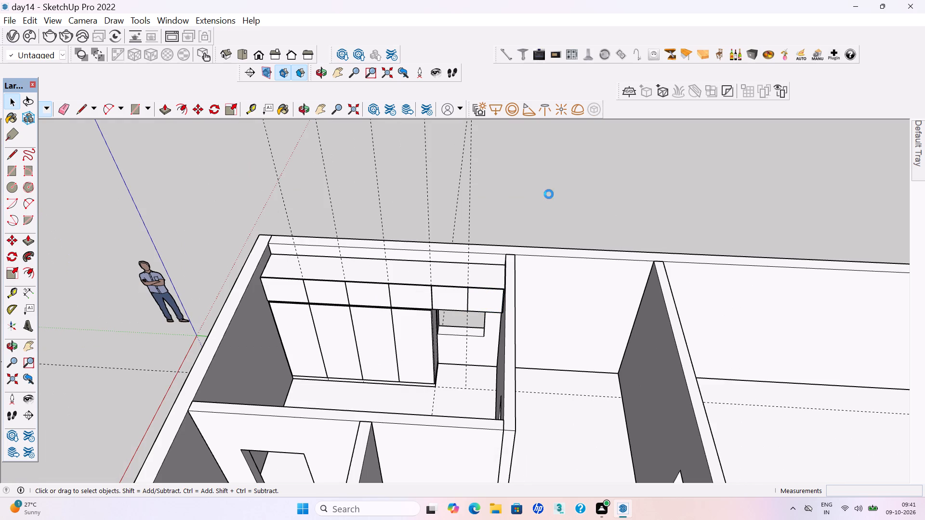
key("ctrl+s")
key("ctrl+s")
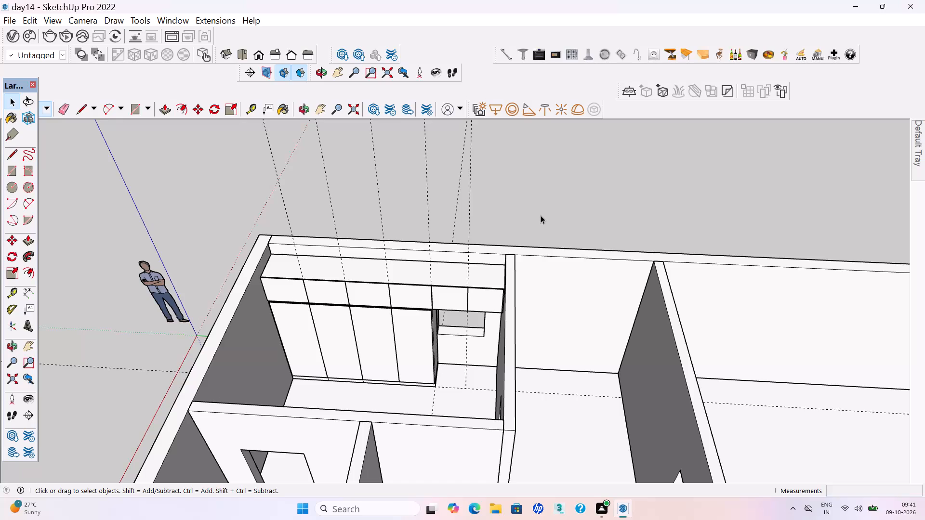
Delete the vertical guide lines used to align the loft shutters.
scroll(456, 124, "down", 4)
middle_click_drag(416, 257, 425, 234)
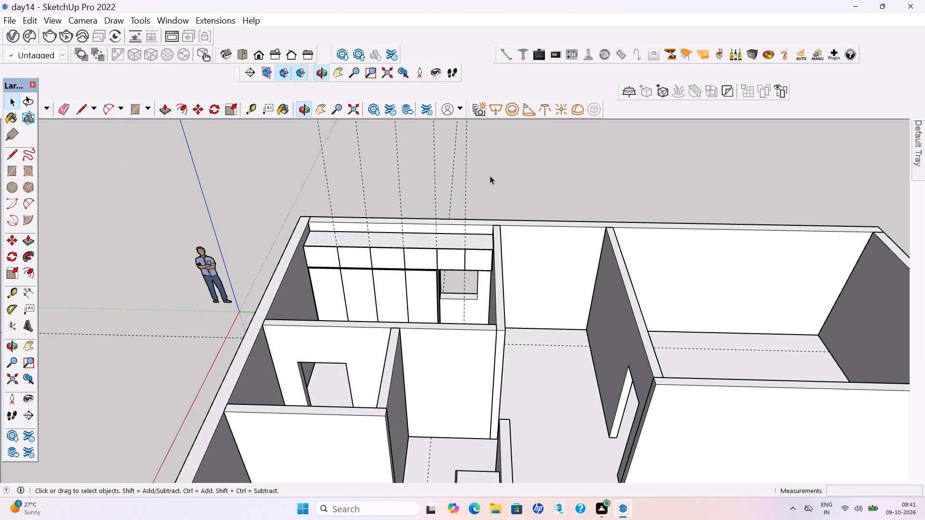
left_click_drag(492, 175, 305, 122)
key("Delete")
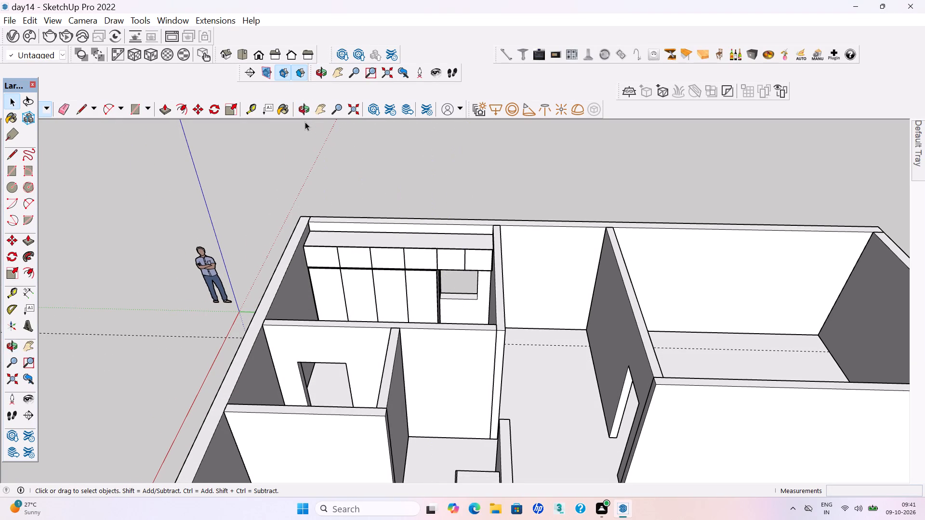
Examine the niche below the window, between the tall cabinet's end panel and the side wall.
scroll(343, 185, "down", 2)
middle_click_drag(402, 318, 417, 359)
scroll(453, 294, "up", 5)
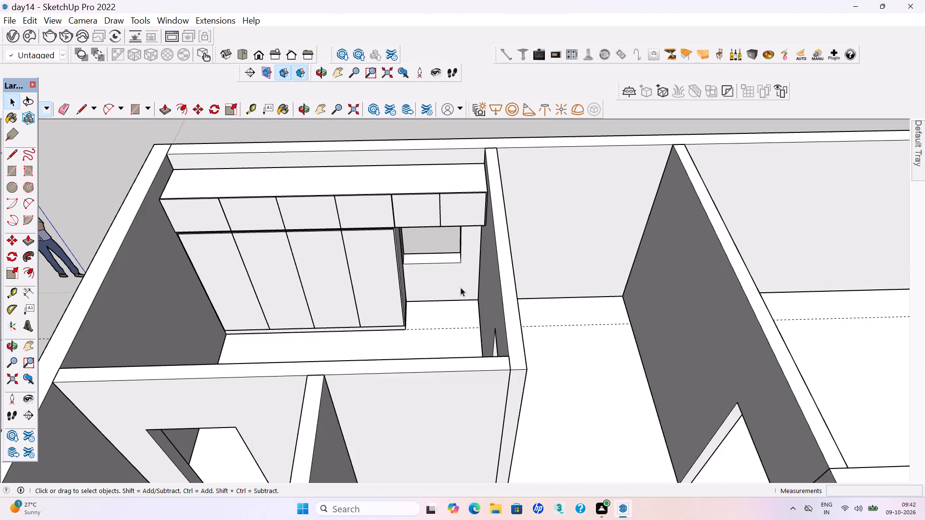
scroll(461, 287, "up", 7)
middle_click_drag(460, 321, 460, 287)
scroll(460, 287, "up", 3)
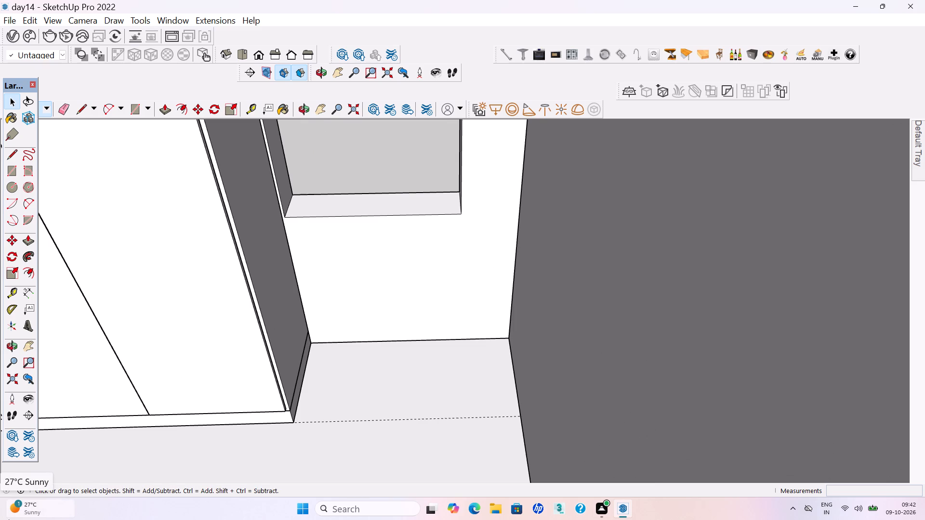
scroll(9, 519, "up", 1)
scroll(5, 425, "down", 1)
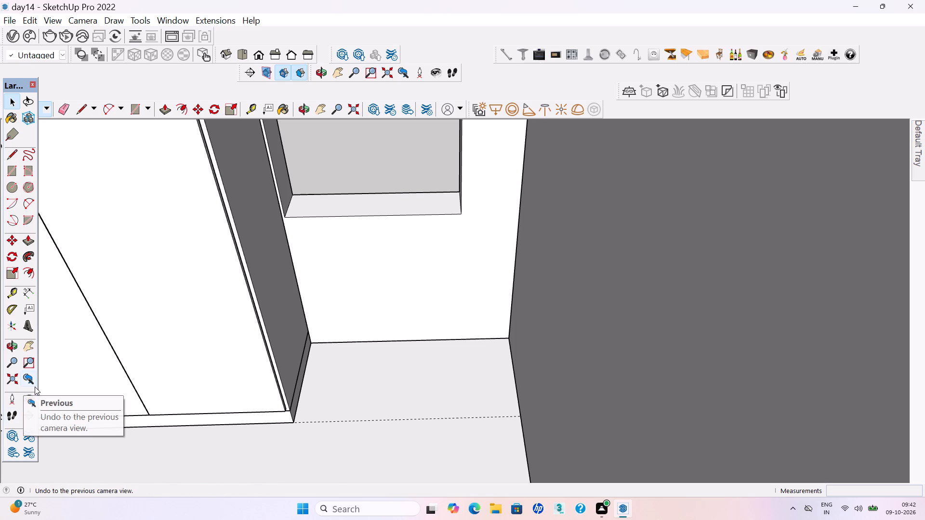
scroll(54, 512, "down", 2)
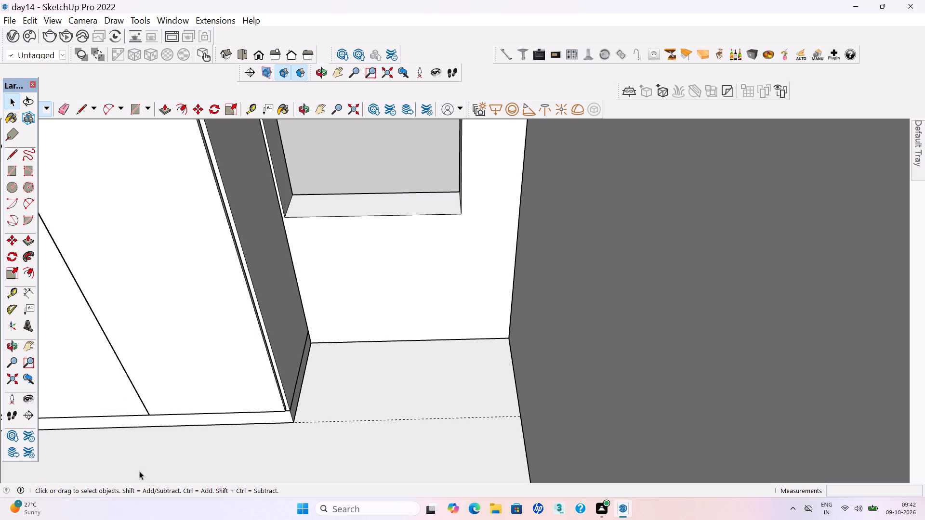
scroll(139, 471, "down", 1)
scroll(504, 320, "down", 2)
middle_click_drag(437, 354, 444, 345)
scroll(393, 309, "up", 1)
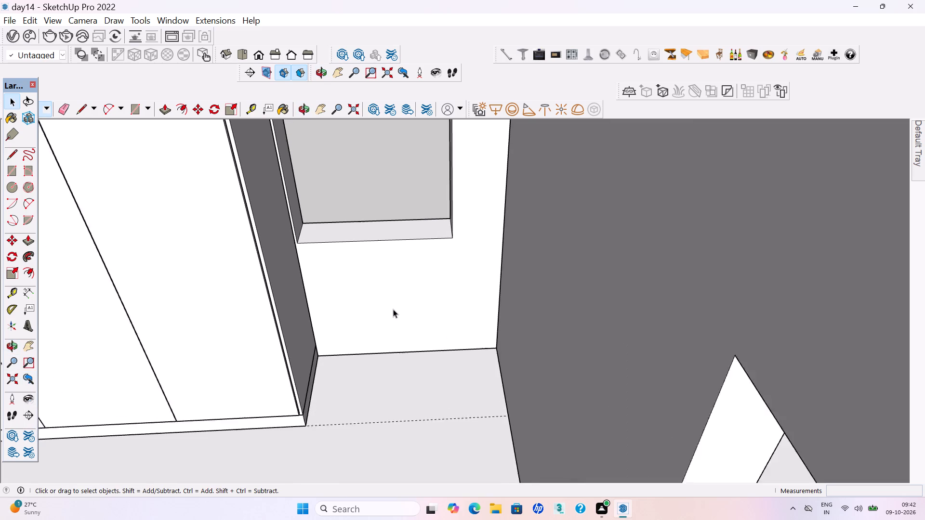
scroll(393, 309, "up", 1)
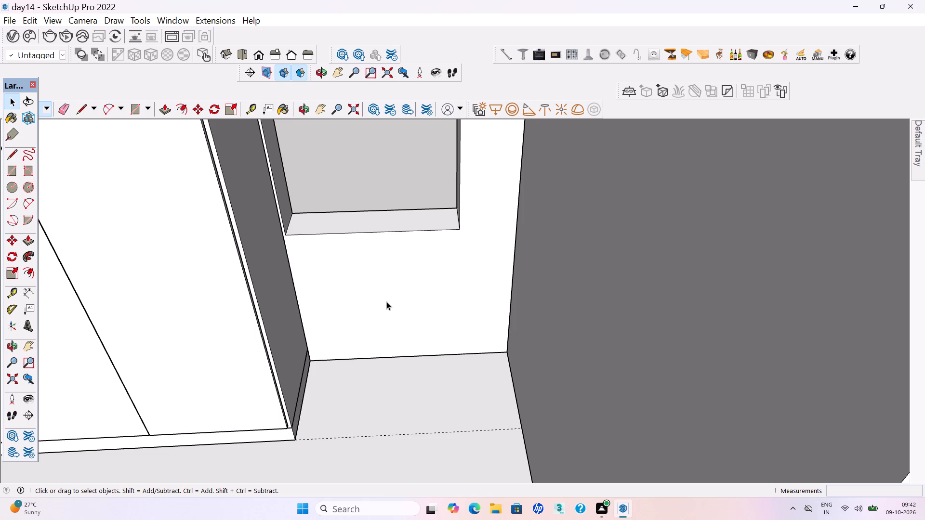
middle_click_drag(423, 404, 426, 390)
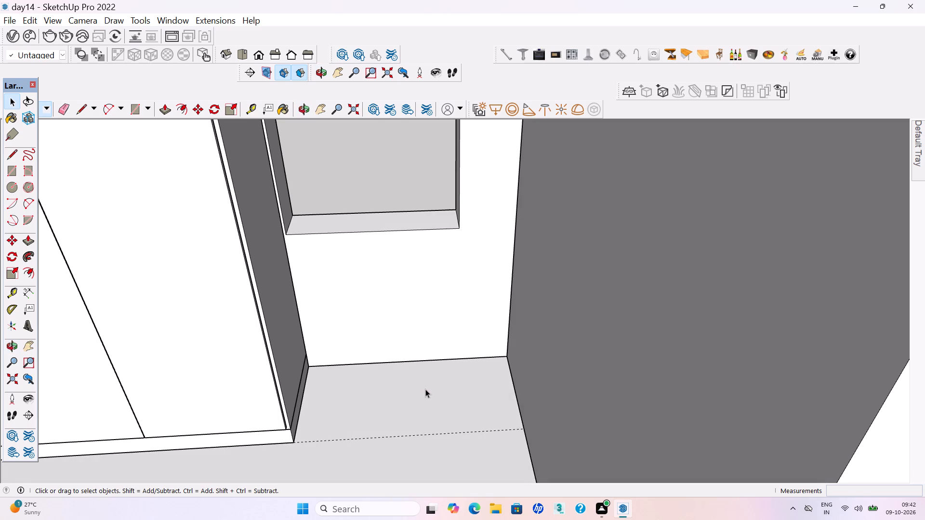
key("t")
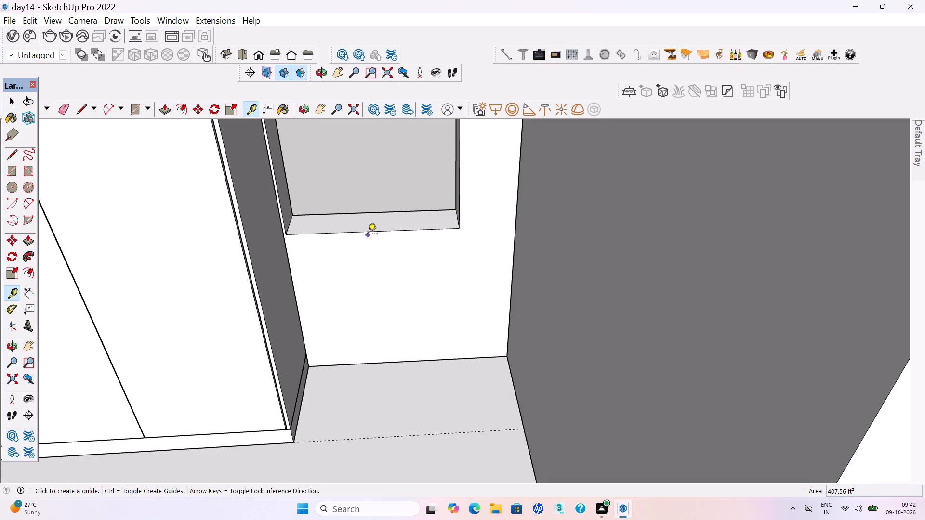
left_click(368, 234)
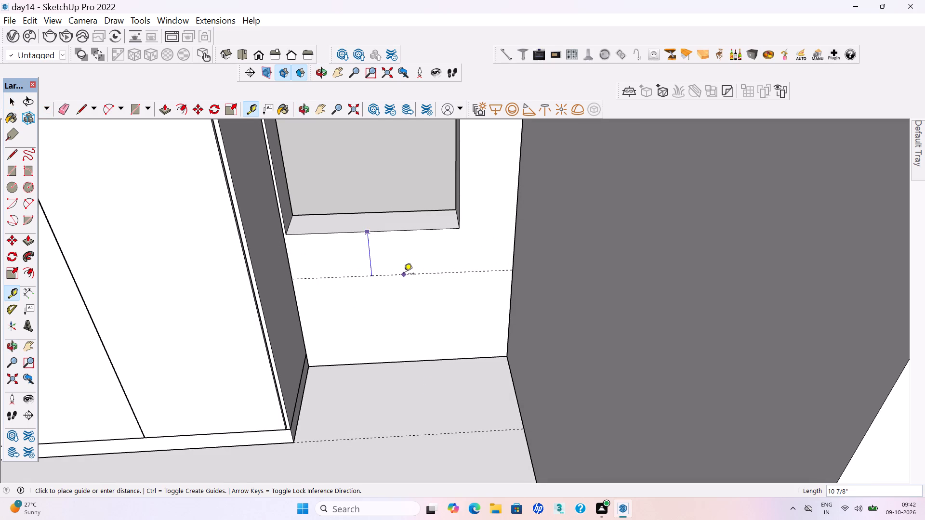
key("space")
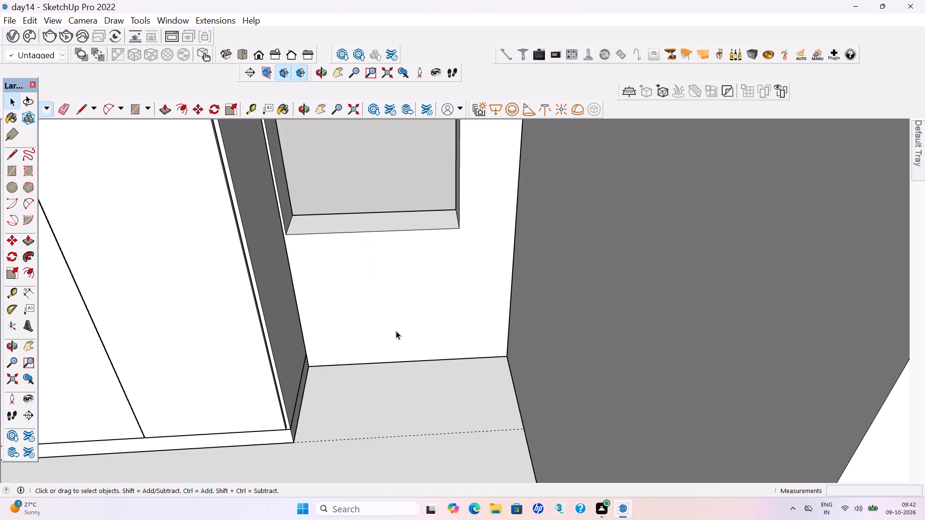
Place a horizontal guide on the niche's back wall about 2' 6" above the floor, and a second guide 0.2" below it.
key("t")
left_click(400, 363)
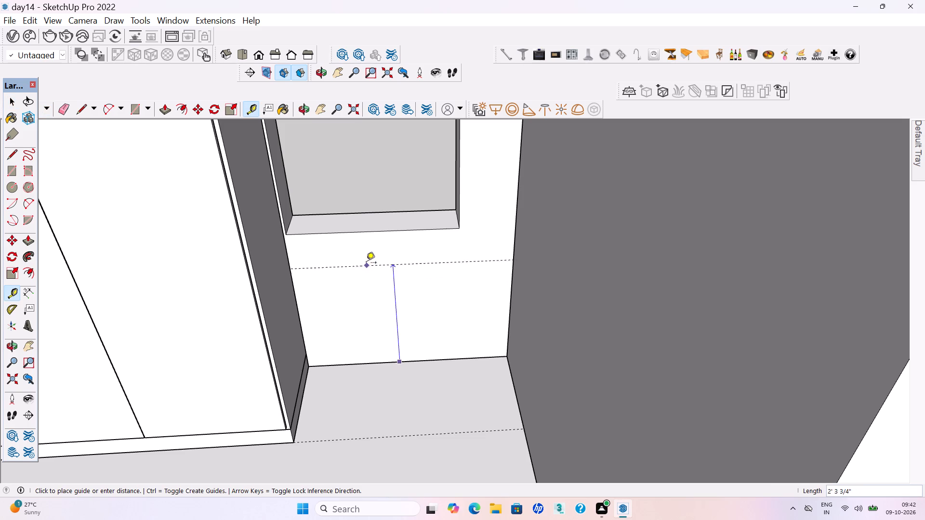
left_click(365, 257)
left_click(369, 258)
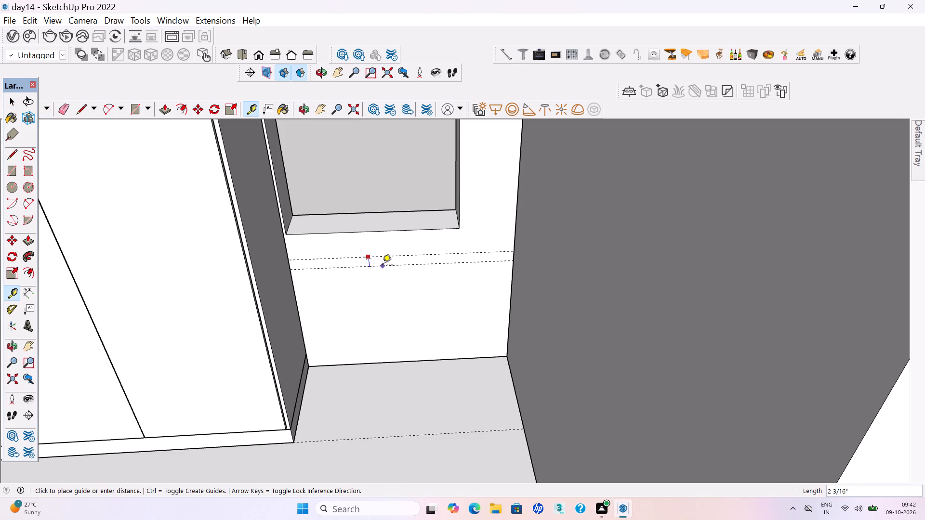
type(".2\"")
key("Return")
Draw a thin rectangle between the two guides across the niche's back wall, about 3/16" high and 4' long.
scroll(361, 270, "up", 7)
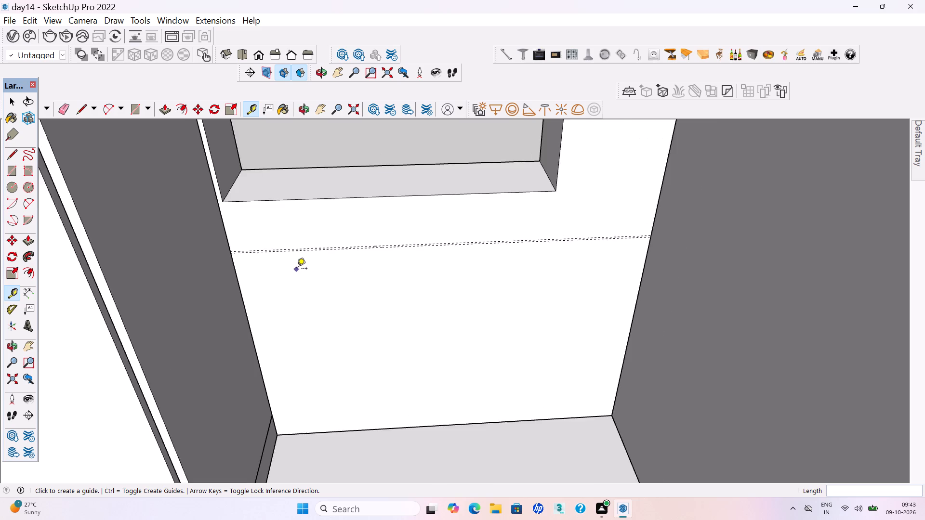
scroll(297, 269, "up", 4)
key("r")
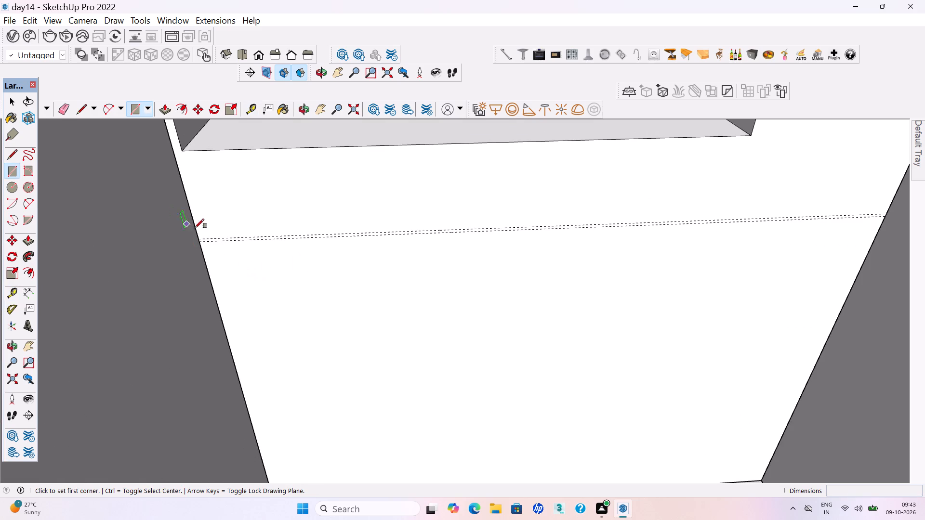
left_click(203, 238)
scroll(250, 254, "down", 3)
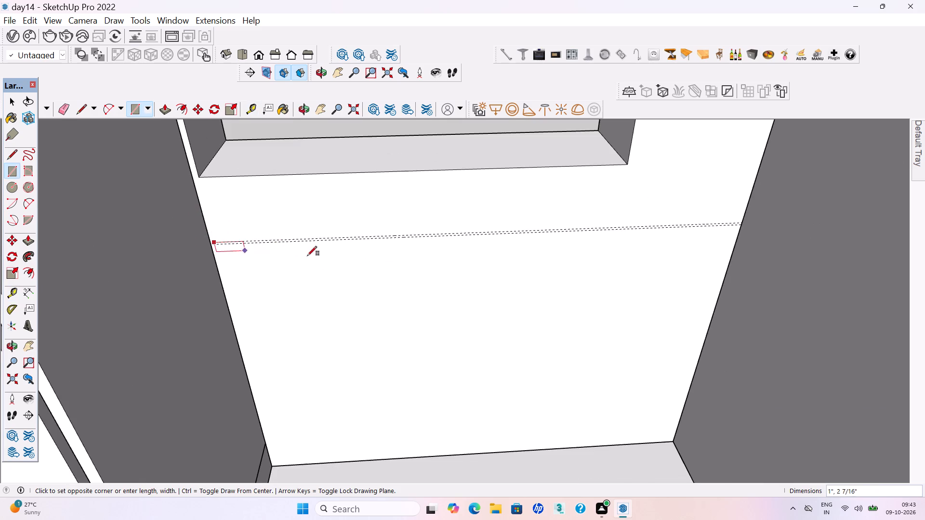
scroll(742, 240, "up", 20)
scroll(742, 240, "up", 2)
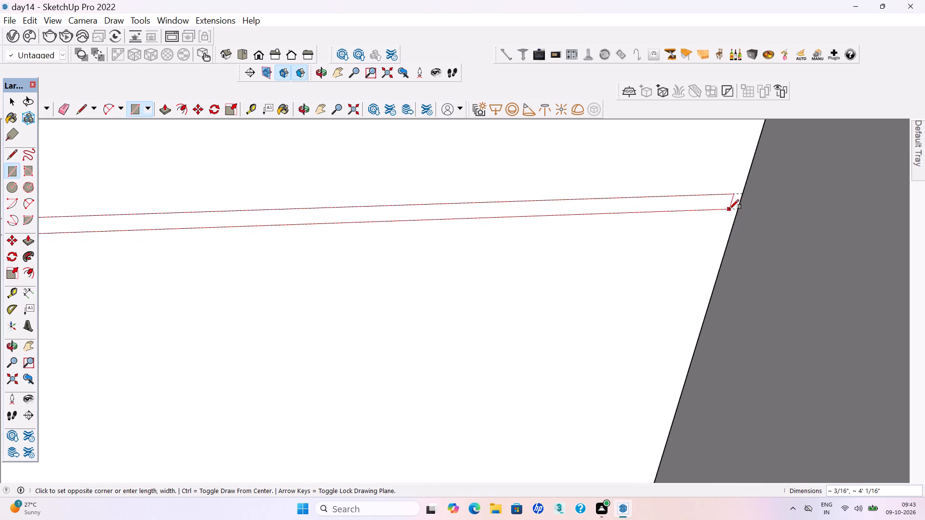
left_click(740, 208)
Make the thin rectangle's face and edges a group.
key("space")
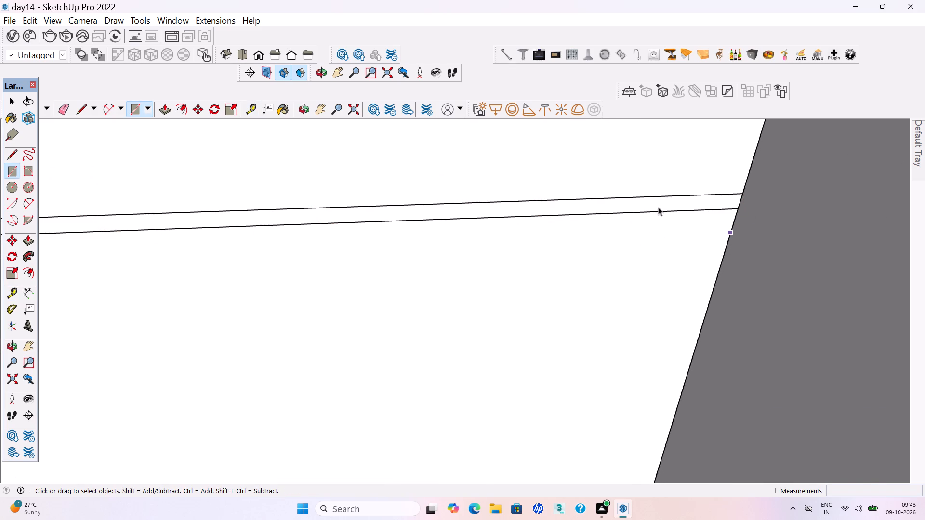
double_click(658, 205)
right_click(658, 205)
left_click(702, 316)
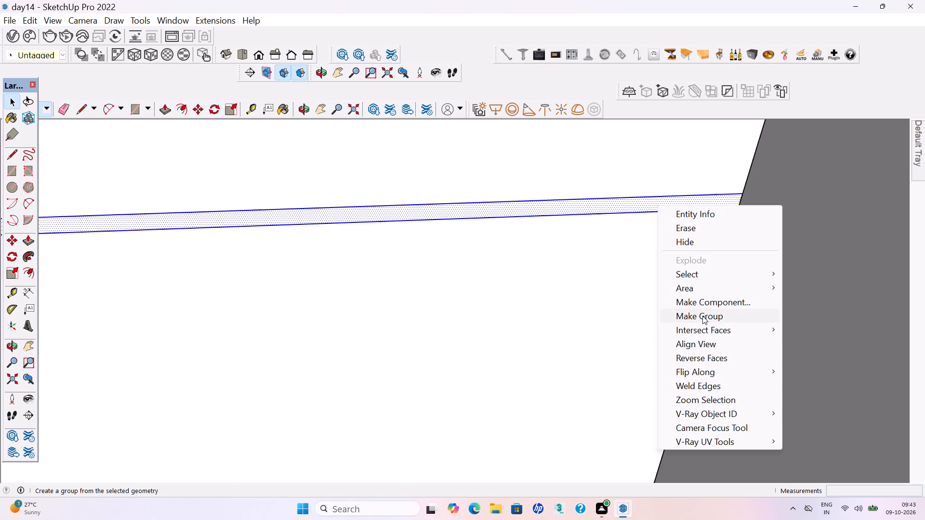
Inside the group, extrude the strip with Push/Pull into a shelf reaching the front edge of the cabinet's end panel.
double_click(657, 209)
left_click(653, 206)
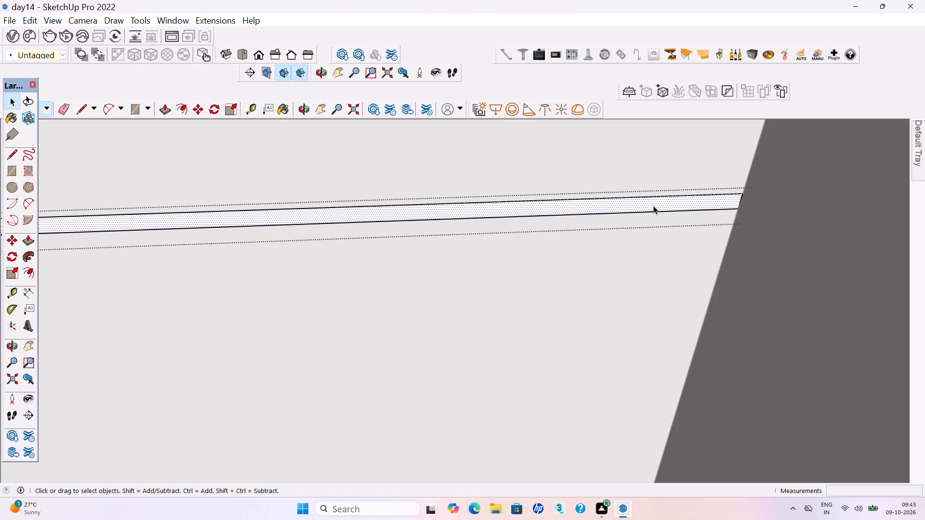
key("p")
key("Return")
left_click(650, 198)
scroll(660, 296, "down", 5)
scroll(659, 300, "down", 20)
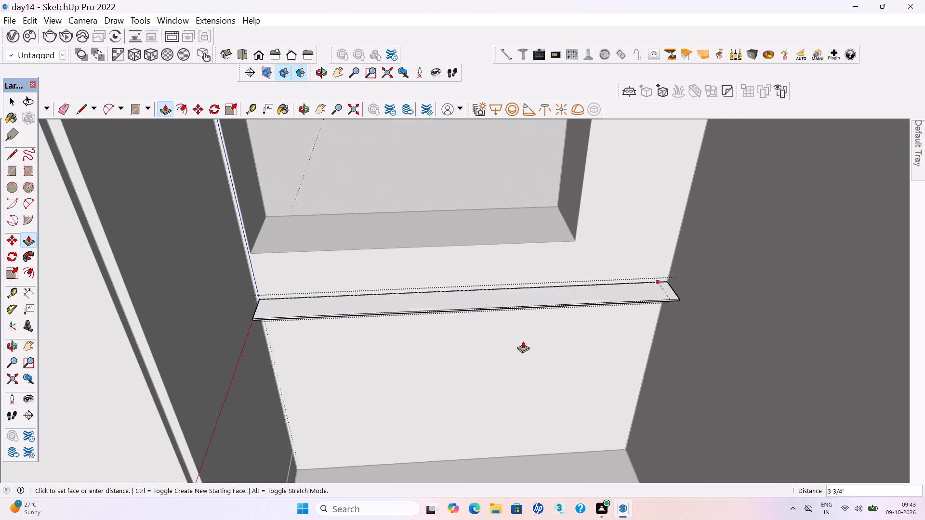
scroll(327, 284, "down", 7)
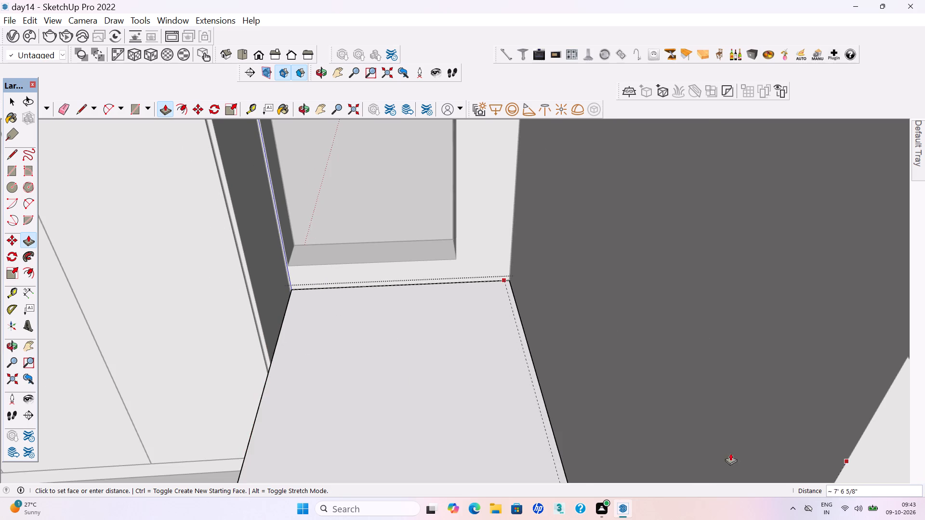
left_click(249, 402)
key("space")
left_click(366, 212)
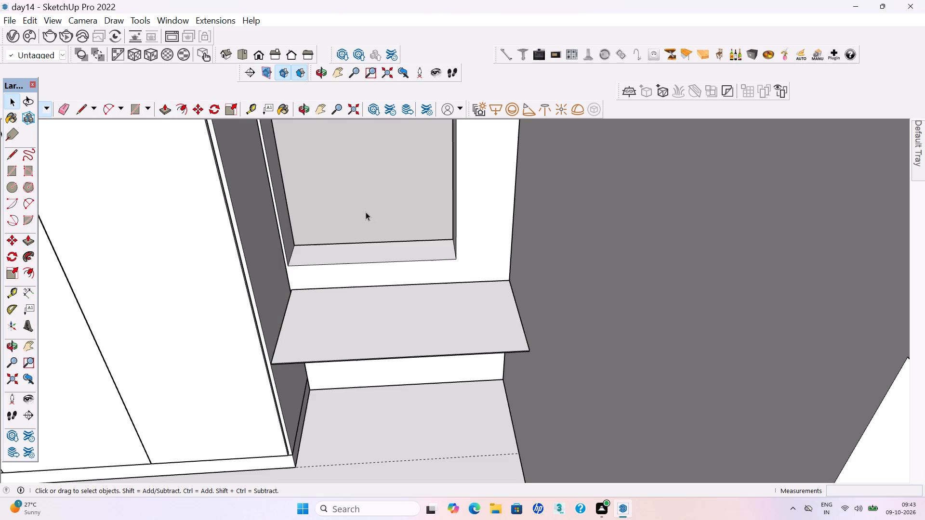
Save the model.
key("ctrl+s")
key("ctrl+s")
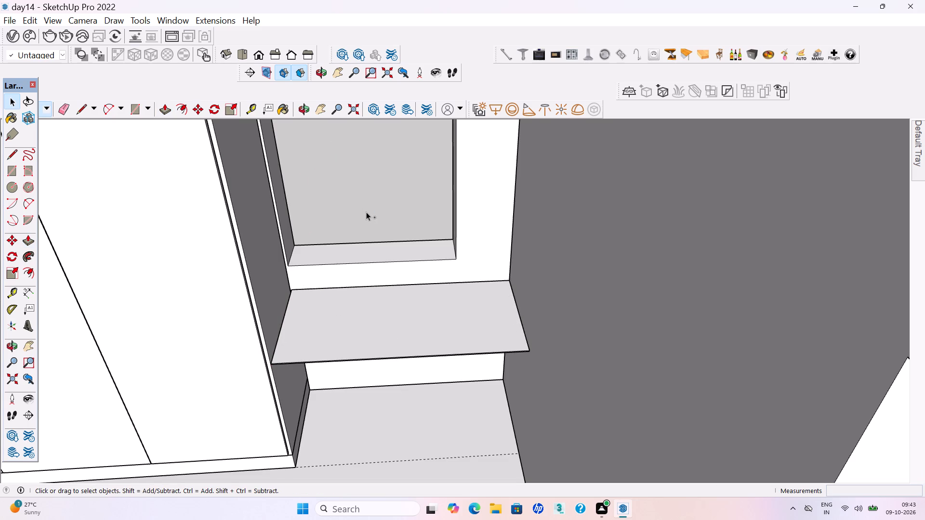
key("ctrl+s")
Inspect the shelf's back corner where it meets the cabinet's end panel and the wall below the window.
scroll(386, 283, "down", 2)
middle_click_drag(381, 328, 375, 334)
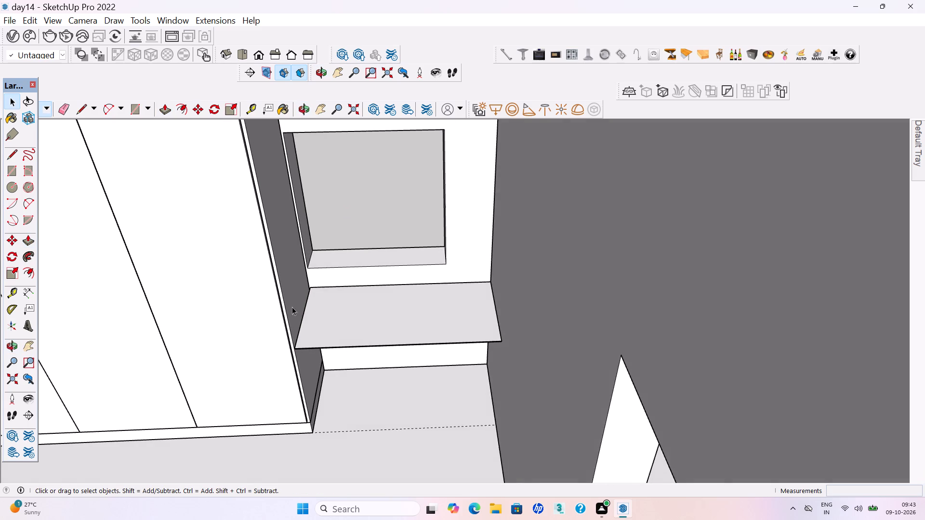
scroll(282, 306, "up", 20)
scroll(282, 306, "up", 6)
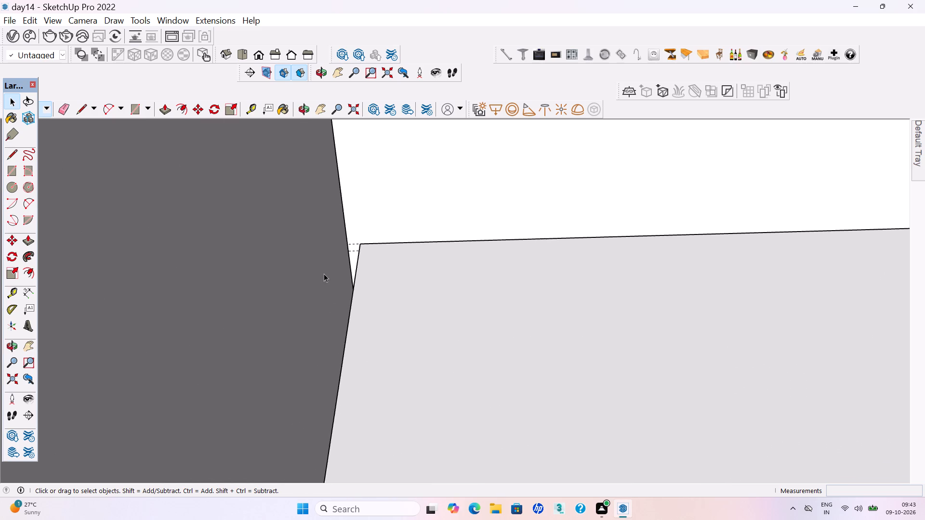
scroll(324, 273, "up", 2)
middle_click_drag(328, 276, 306, 287)
scroll(302, 297, "down", 20)
scroll(309, 324, "down", 1)
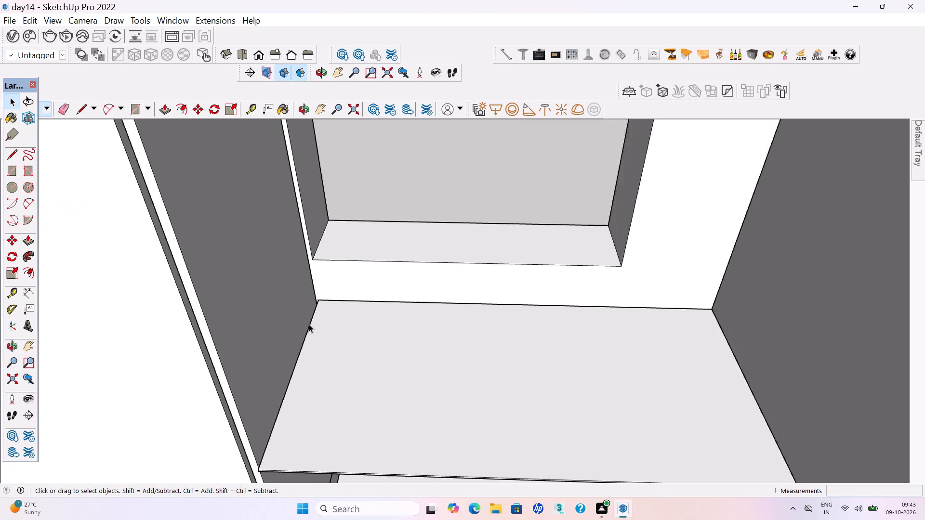
scroll(309, 324, "down", 8)
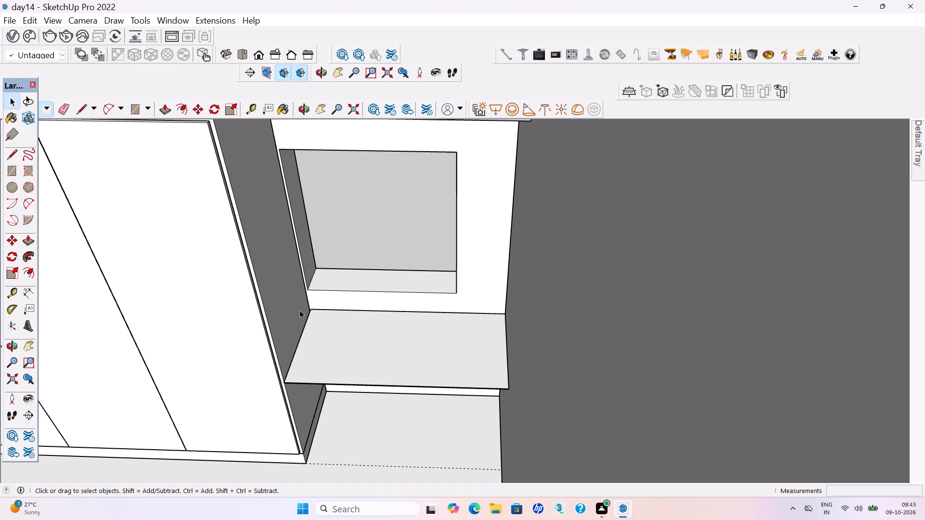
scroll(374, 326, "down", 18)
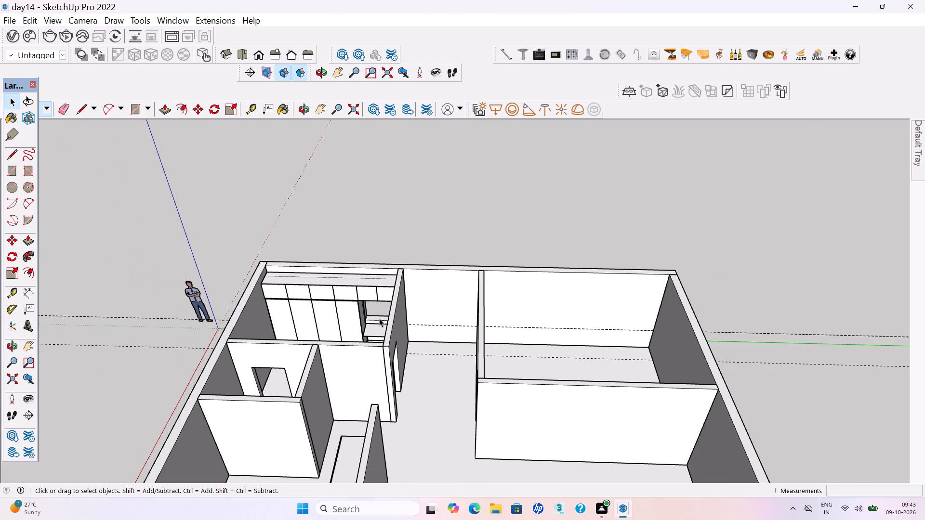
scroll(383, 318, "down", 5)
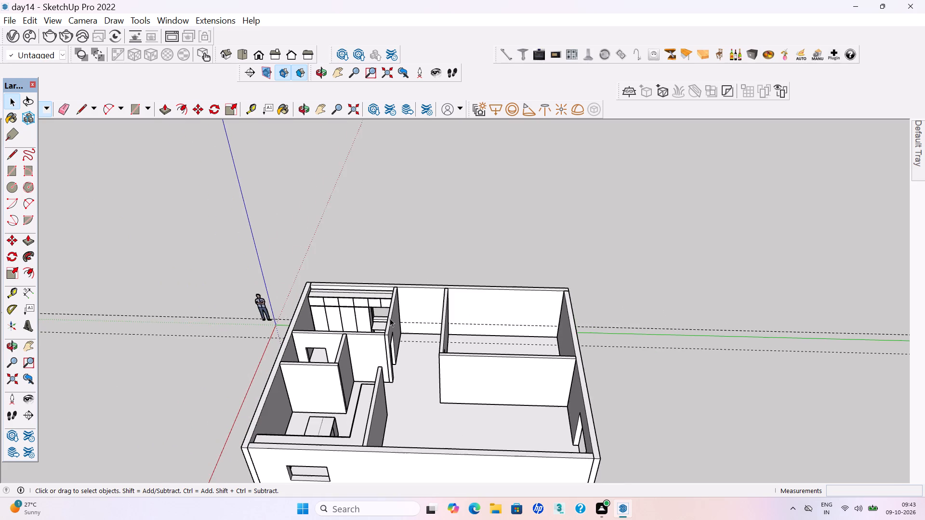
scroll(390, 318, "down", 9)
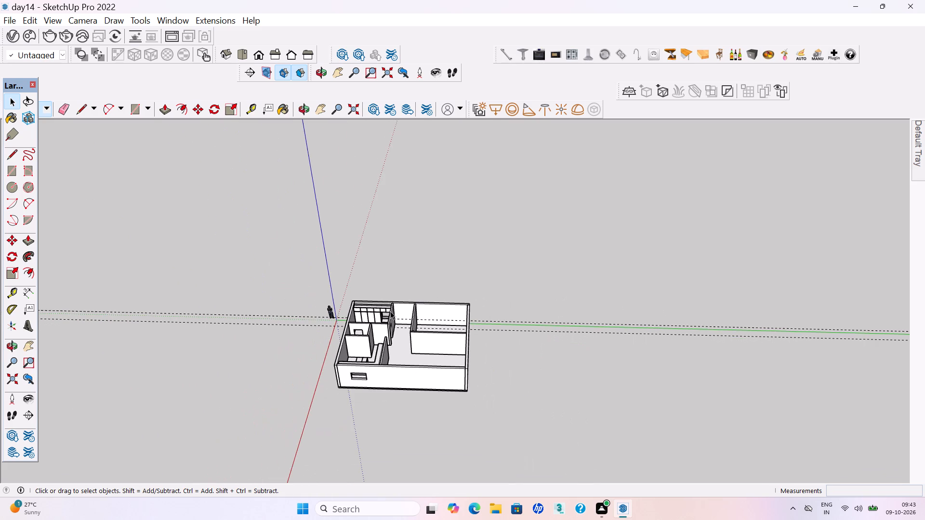
Delete the leftover guide lines running through the house and out beyond its walls.
scroll(424, 298, "down", 3)
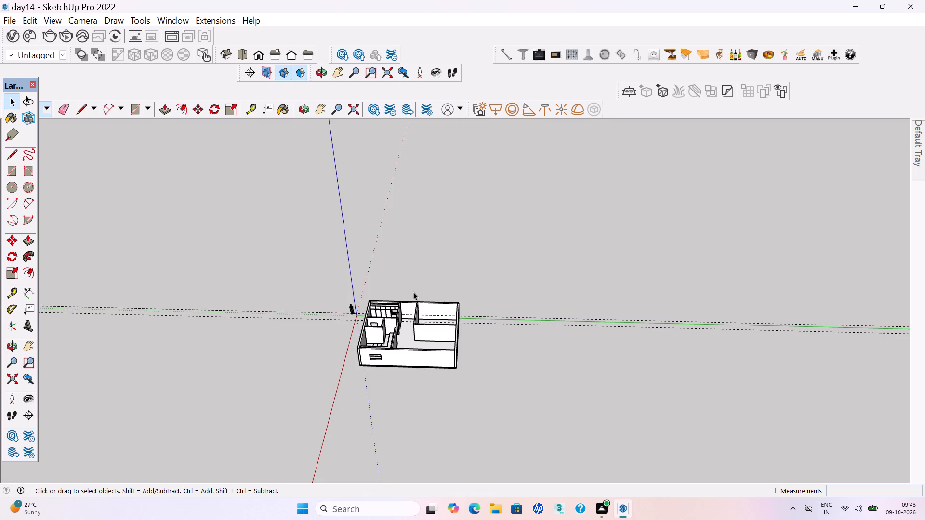
scroll(413, 292, "down", 10)
middle_click_drag(413, 296, 430, 353)
scroll(412, 325, "up", 6)
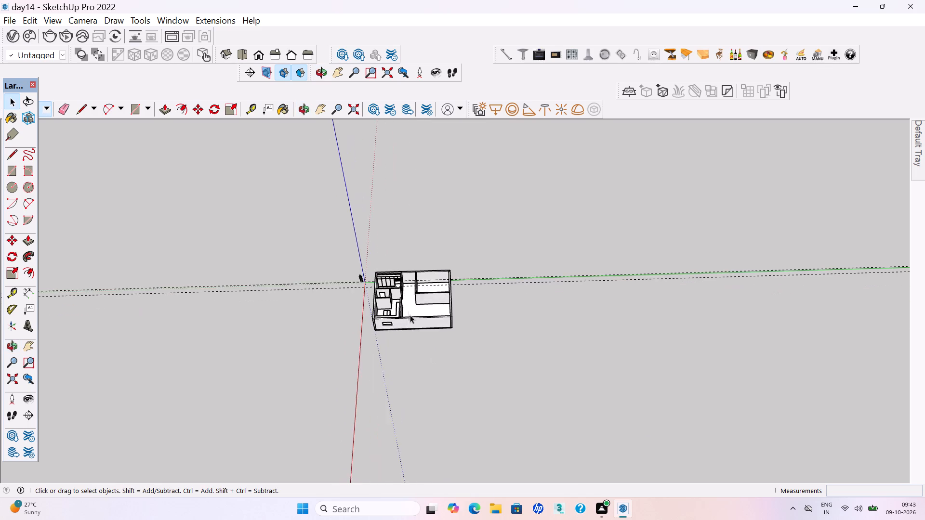
scroll(397, 286, "up", 19)
middle_click_drag(424, 332, 450, 321)
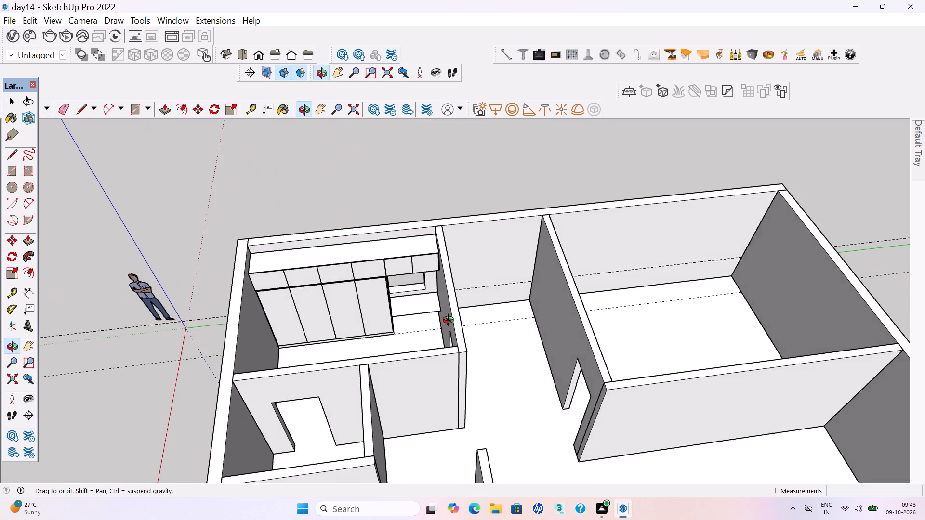
middle_click_drag(450, 321, 377, 341)
scroll(328, 275, "down", 5)
left_click_drag(821, 431, 771, 287)
key("Delete")
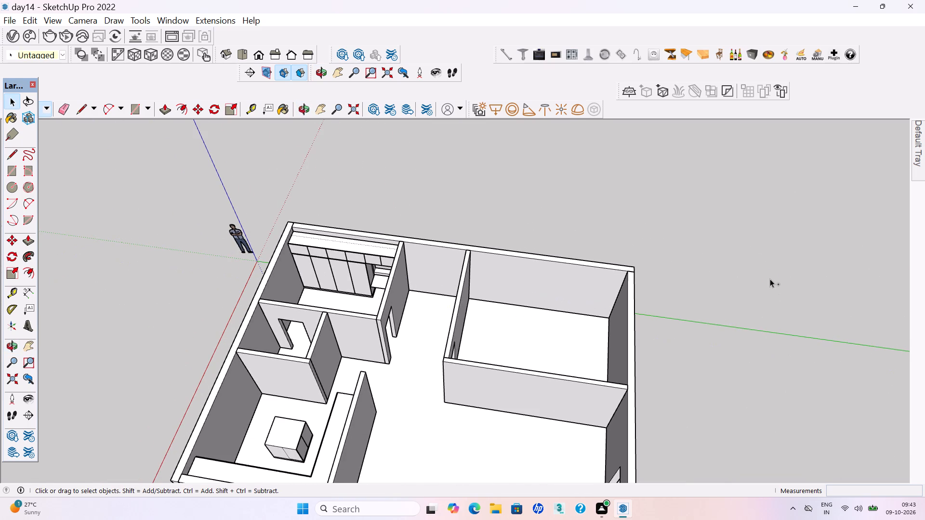
Save the model.
key("ctrl+s")
key("ctrl+s")
key("ctrl+s")
key("ctrl+s")
key("ctrl+s")
key("ctrl+s")
key("ctrl+s")
key("ctrl+s")
key("ctrl+s")
key("ctrl+s")
key("ctrl+s")
key("ctrl+s")
key("ctrl+s")
key("ctrl+s")
key("ctrl+s")
key("ctrl+s")
key("ctrl+s")
key("ctrl+s")
key("ctrl+s")
key("ctrl+s")
key("ctrl+s")
key("ctrl+s")
key("ctrl+s")
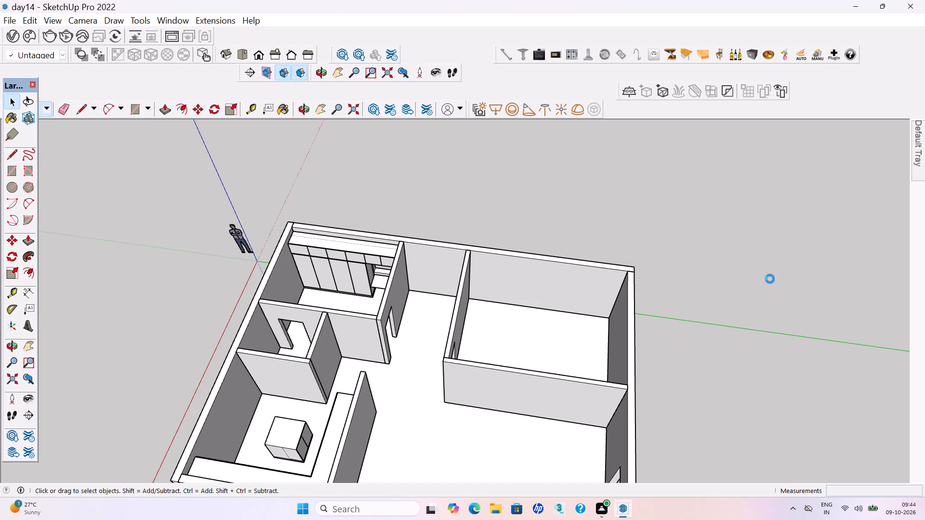
scroll(692, 198, "down", 2)
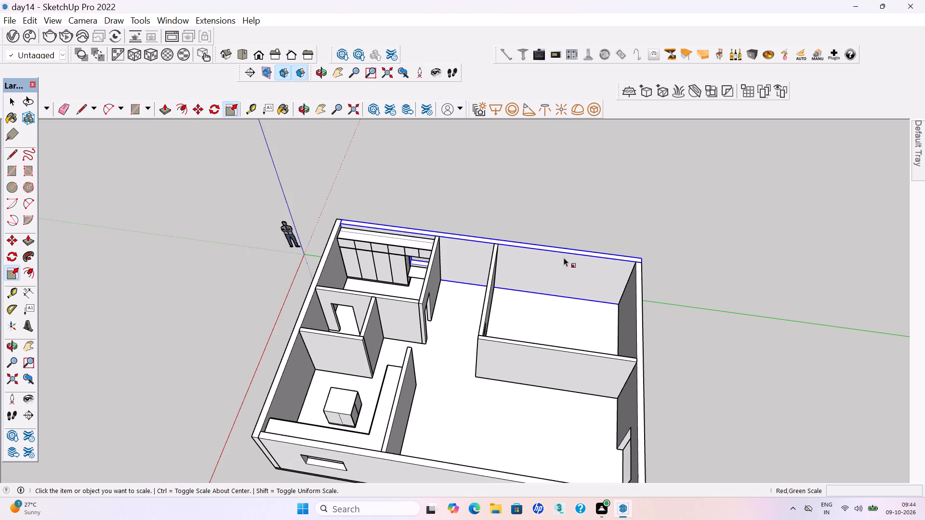
scroll(495, 229, "down", 2)
middle_click_drag(455, 246, 490, 257)
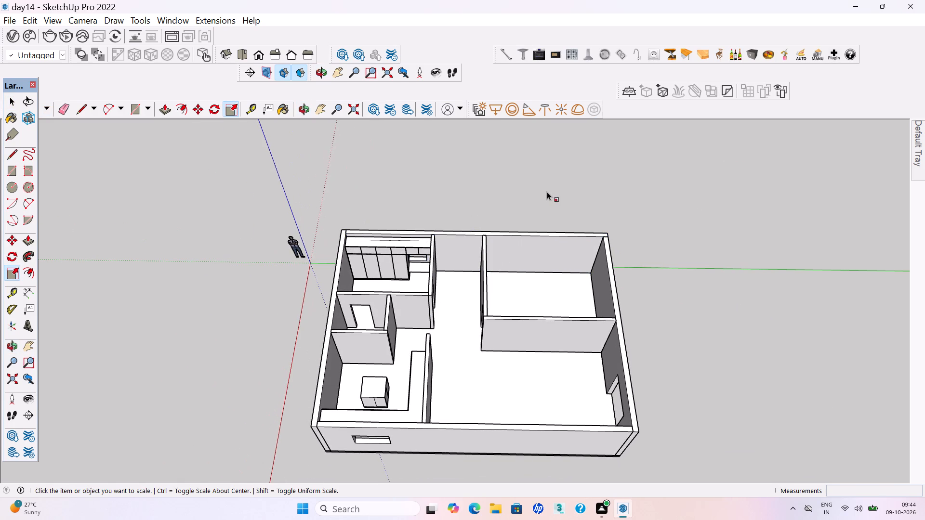
key("space")
left_click(546, 191)
key("ctrl+s")
key("ctrl+s")
key("ctrl+s")
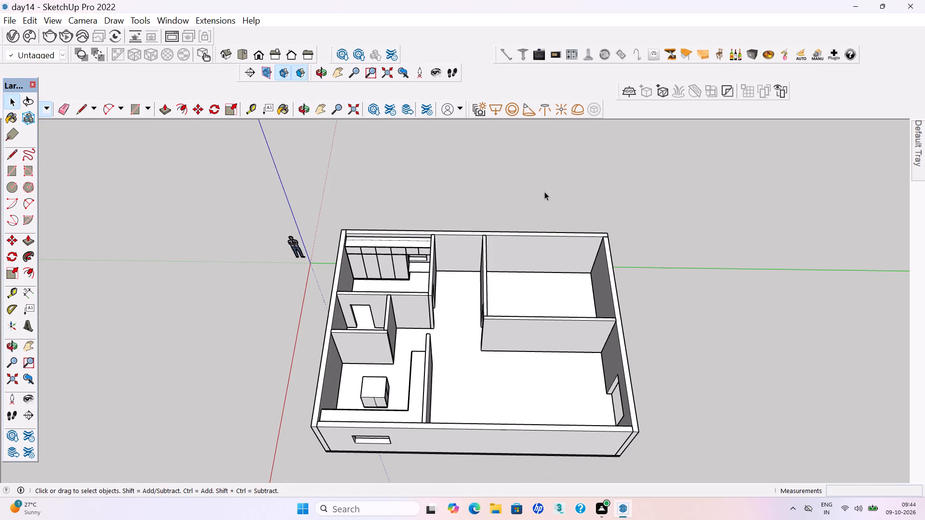
Examine the house layout and the empty enclosed corner room across the passage from the wardrobe room.
scroll(449, 114, "down", 3)
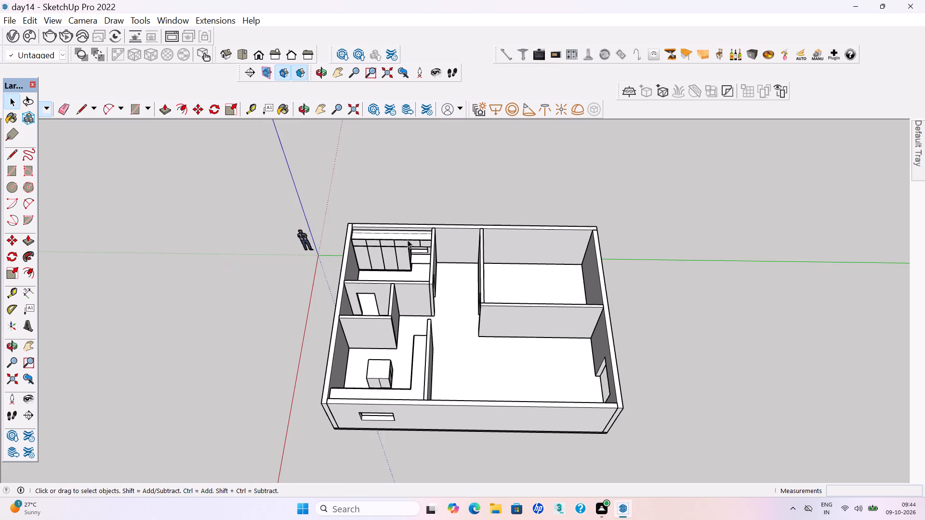
middle_click_drag(383, 329, 388, 296)
scroll(389, 279, "up", 5)
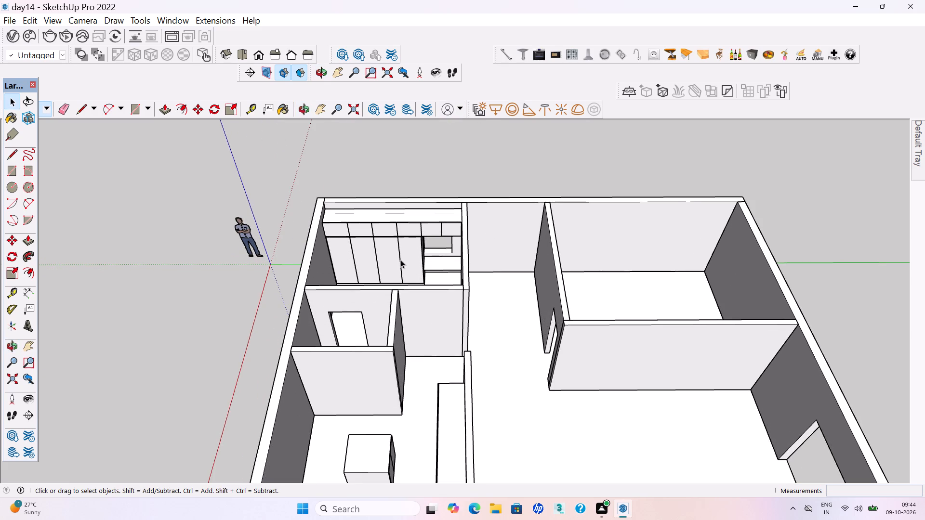
scroll(401, 259, "down", 4)
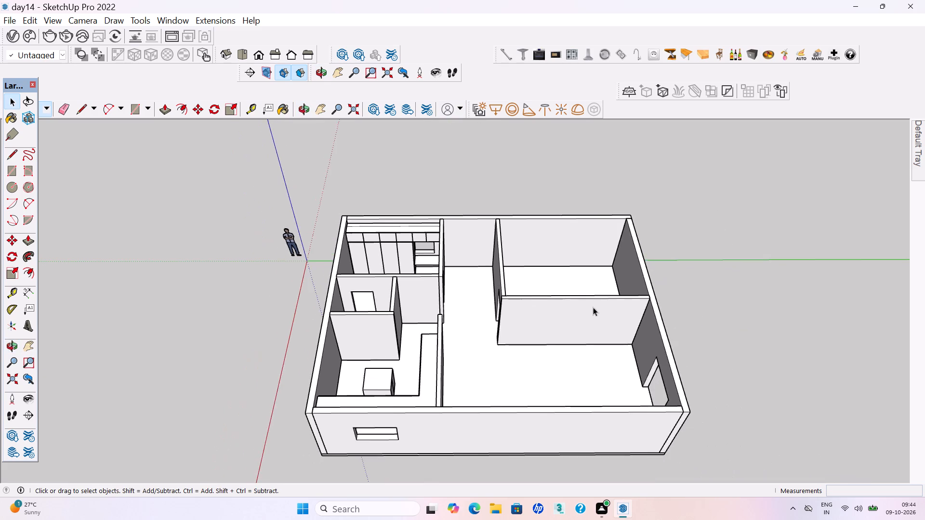
middle_click_drag(595, 309, 705, 329)
scroll(302, 267, "down", 4)
middle_click_drag(363, 283, 536, 298)
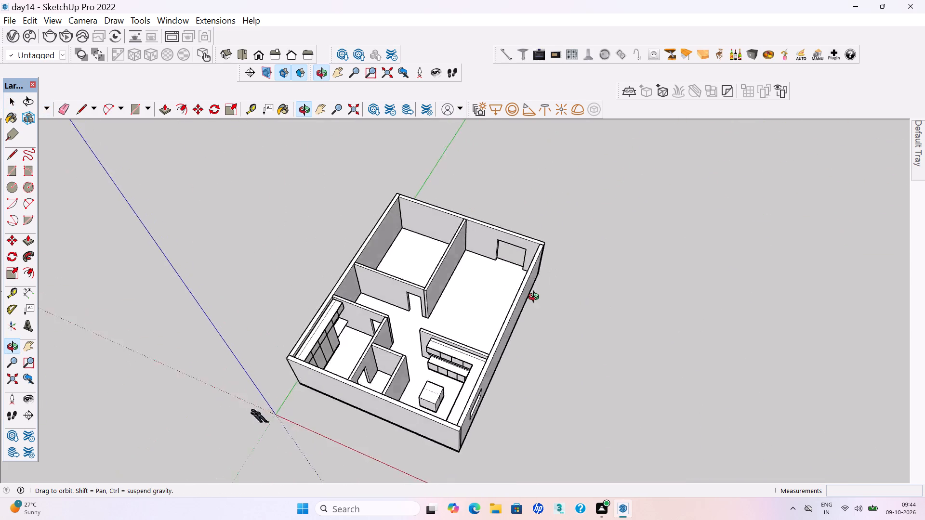
middle_click_drag(536, 298, 632, 311)
middle_click(640, 313)
scroll(397, 259, "up", 8)
middle_click_drag(379, 253, 370, 211)
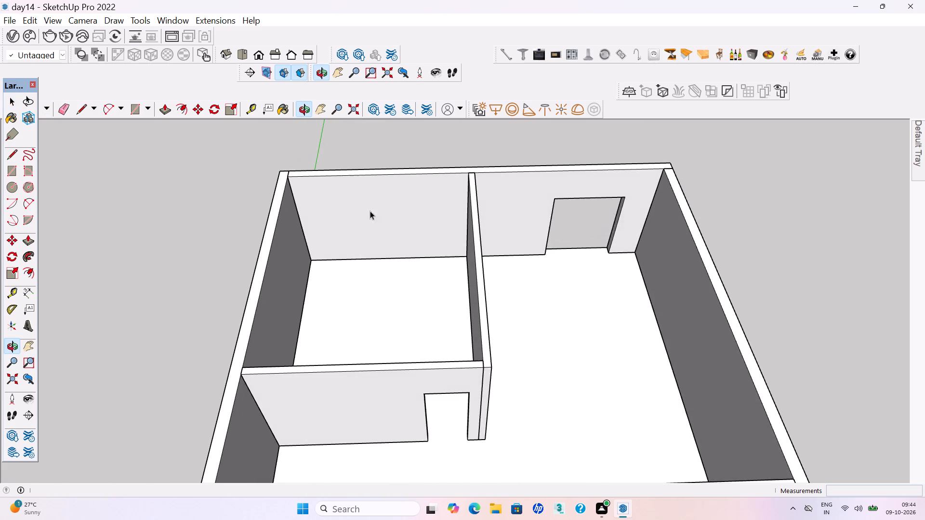
scroll(366, 241, "up", 1)
key("h")
left_click_drag(369, 290, 386, 293)
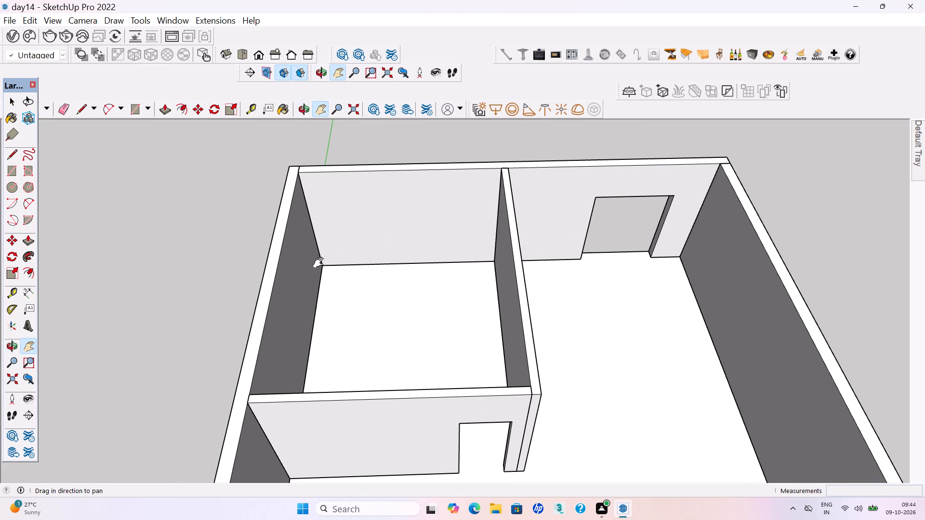
middle_click_drag(345, 325, 356, 286)
left_click_drag(525, 309, 527, 348)
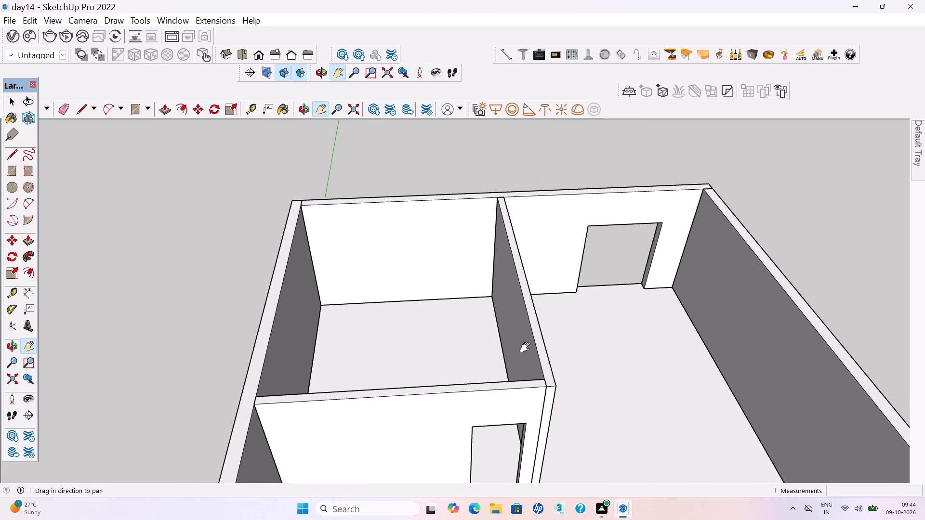
left_click_drag(527, 348, 527, 384)
scroll(391, 321, "up", 1)
middle_click_drag(391, 313, 391, 273)
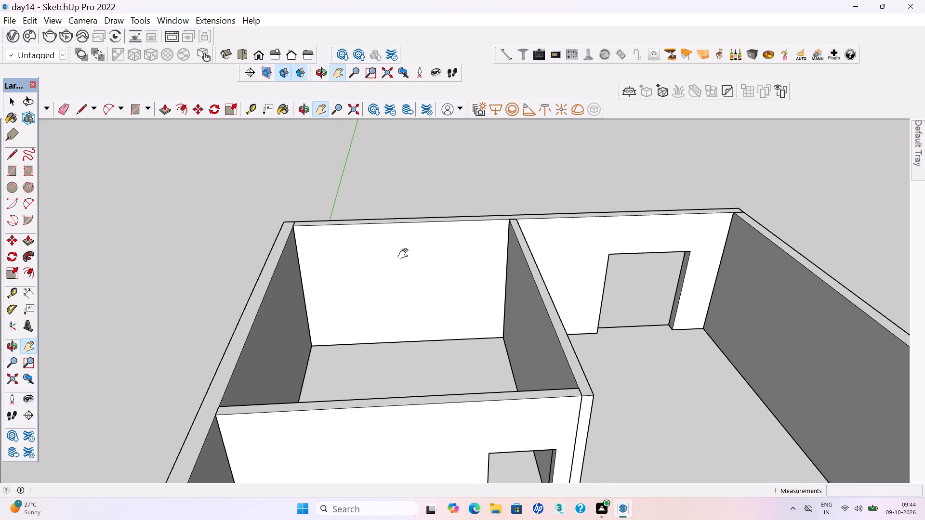
scroll(406, 254, "down", 4)
middle_click_drag(425, 298, 191, 372)
middle_click_drag(537, 280, 426, 288)
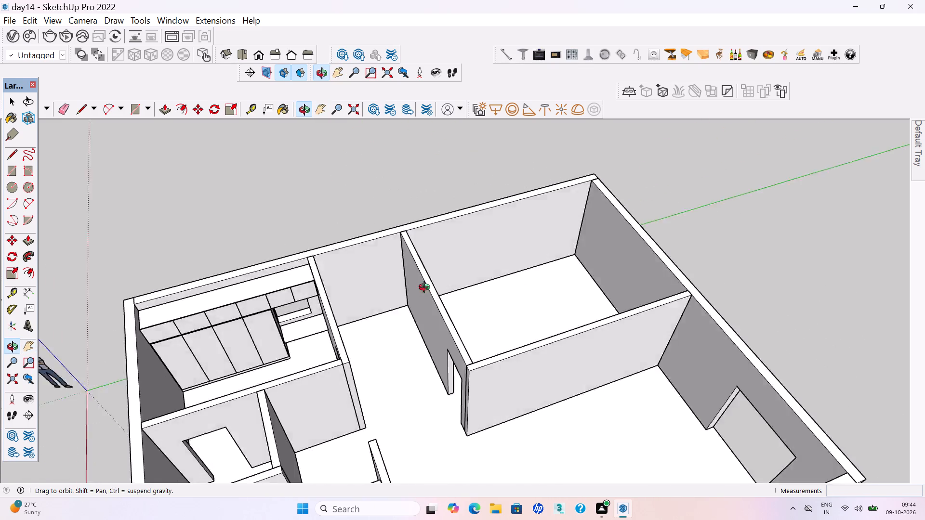
middle_click_drag(426, 288, 348, 292)
left_click_drag(563, 318, 451, 307)
middle_click_drag(462, 315, 481, 297)
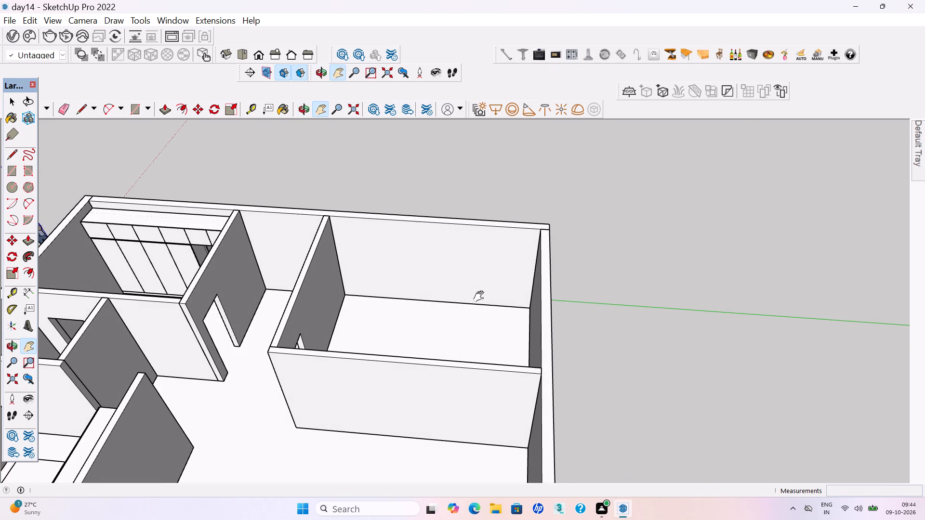
Place floor guides in the empty corner room about 5' 9" from the passage-side partition and about 7' 1" from the back wall.
key("t")
middle_click_drag(485, 312, 501, 338)
scroll(612, 268, "down", 2)
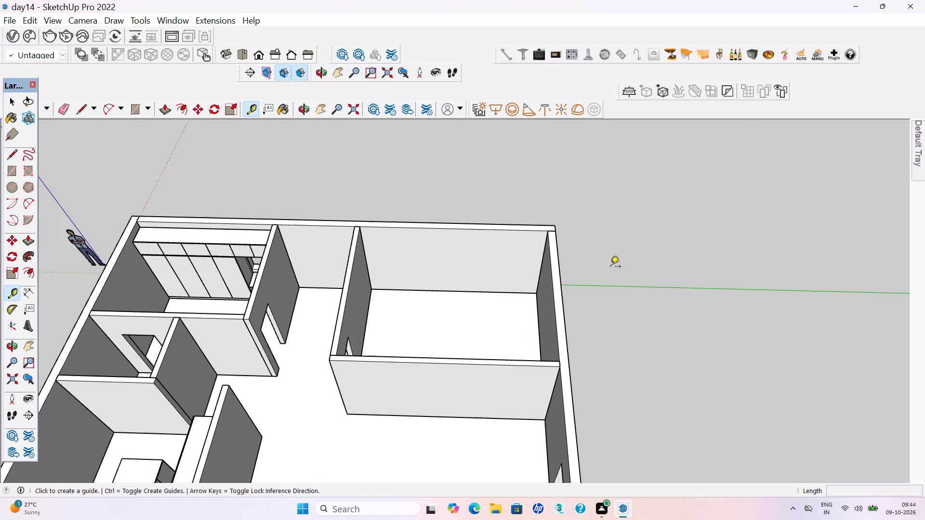
middle_click_drag(436, 314, 436, 328)
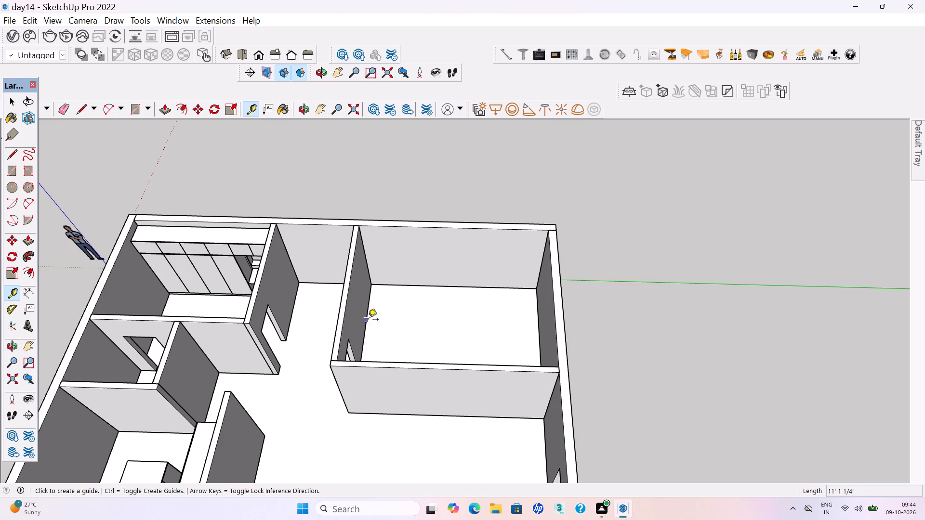
left_click(368, 320)
left_click(421, 308)
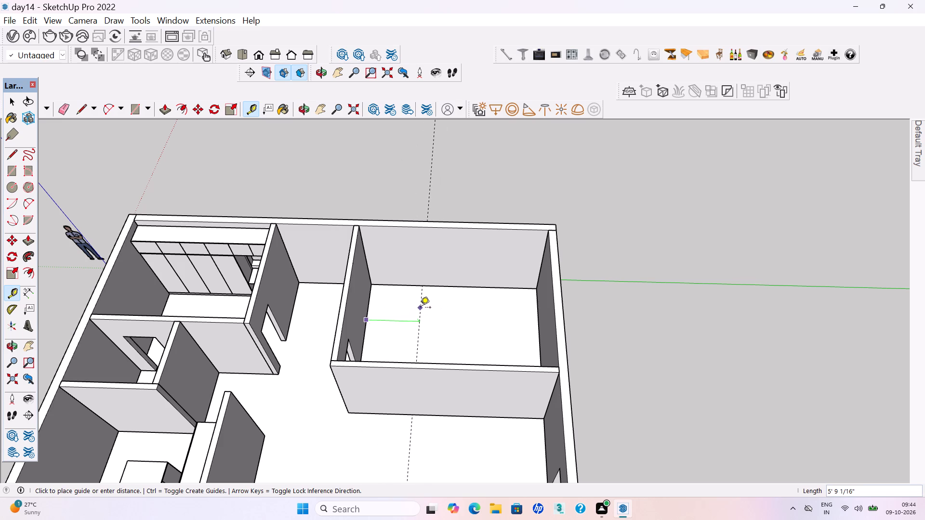
middle_click_drag(401, 304, 409, 326)
left_click(403, 281)
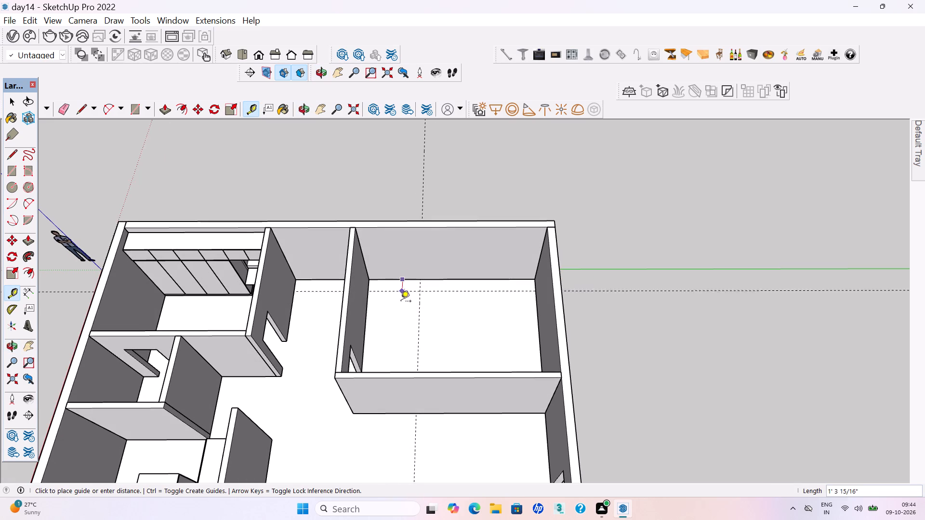
left_click(399, 337)
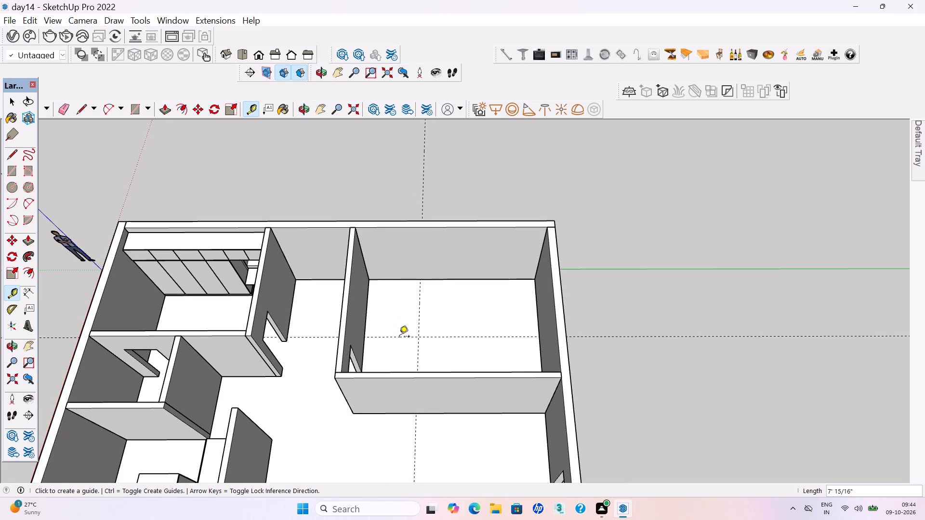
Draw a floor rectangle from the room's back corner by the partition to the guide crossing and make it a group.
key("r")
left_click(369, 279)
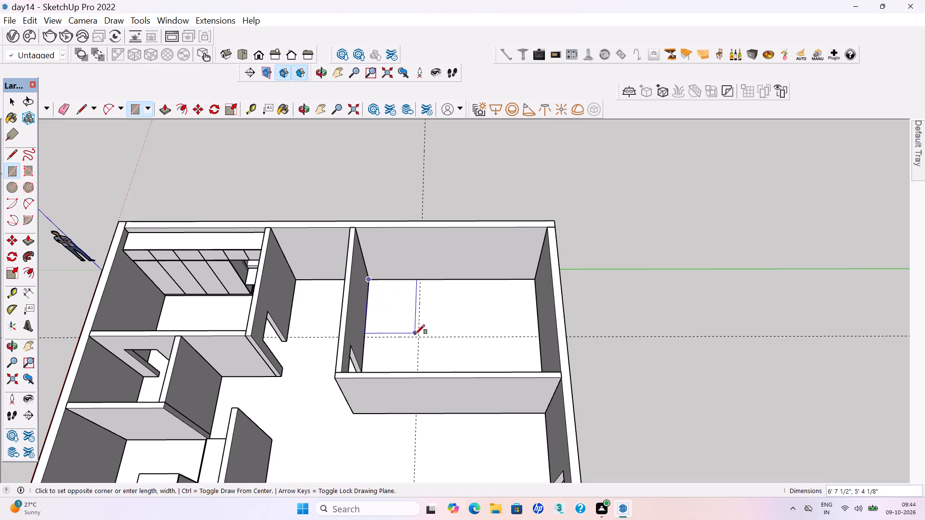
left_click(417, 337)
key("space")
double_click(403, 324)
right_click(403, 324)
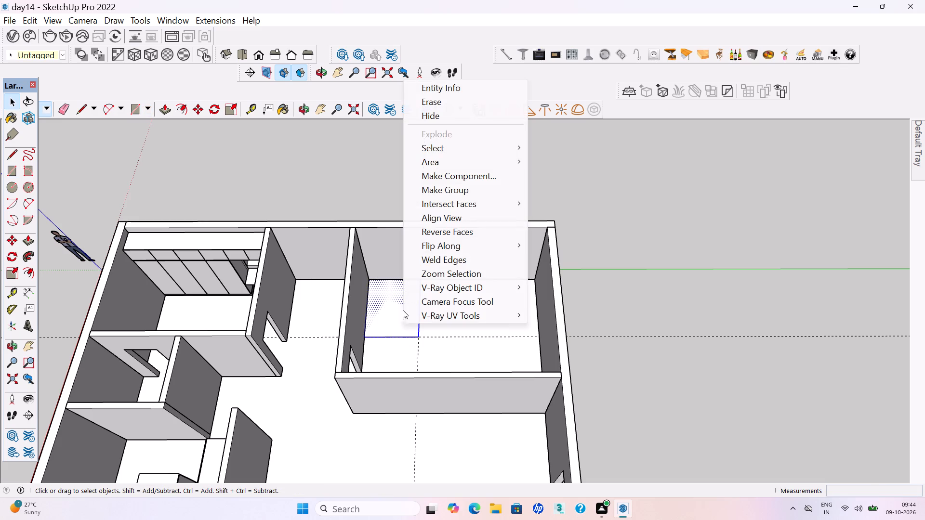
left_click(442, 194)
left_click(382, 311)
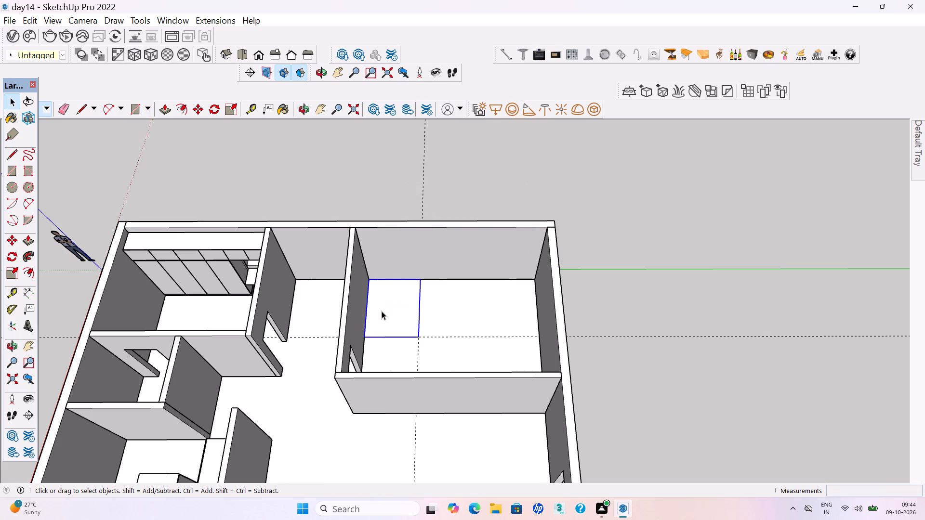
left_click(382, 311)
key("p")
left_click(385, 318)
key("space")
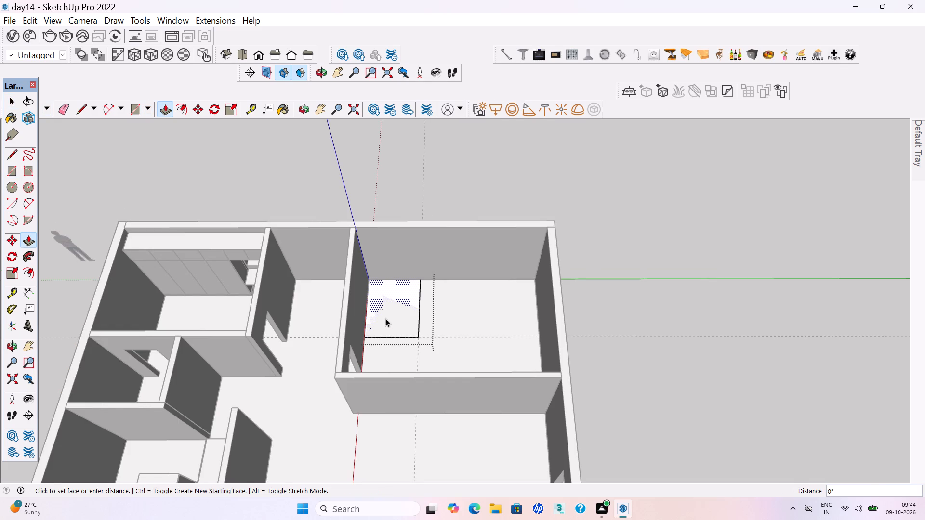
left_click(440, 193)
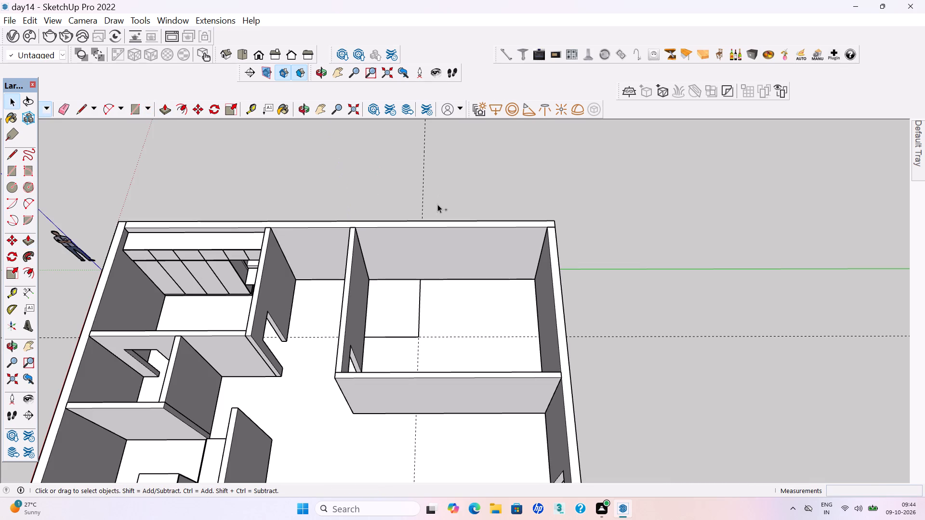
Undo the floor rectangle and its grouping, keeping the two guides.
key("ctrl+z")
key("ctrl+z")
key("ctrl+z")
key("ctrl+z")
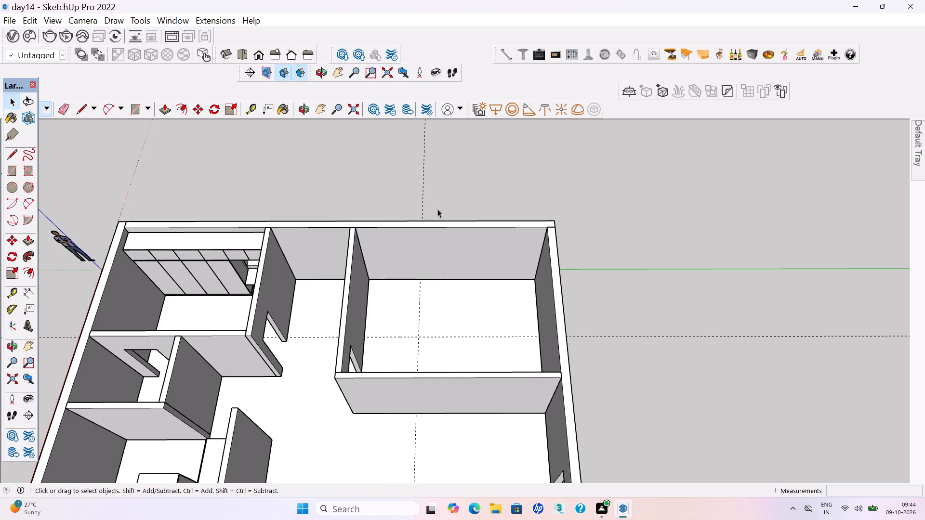
Add a parallel guide 6" outside each of the two floor guides, away from the partition and the back wall.
key("t")
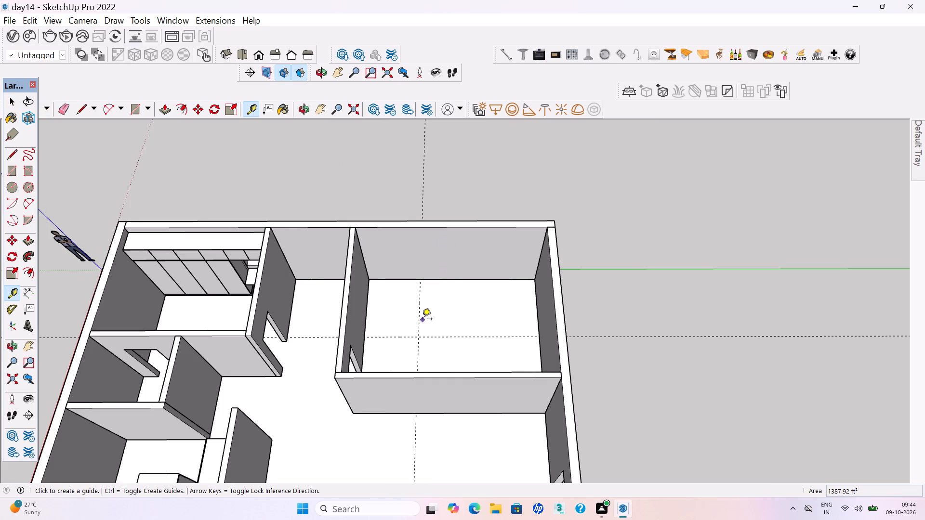
left_click(420, 318)
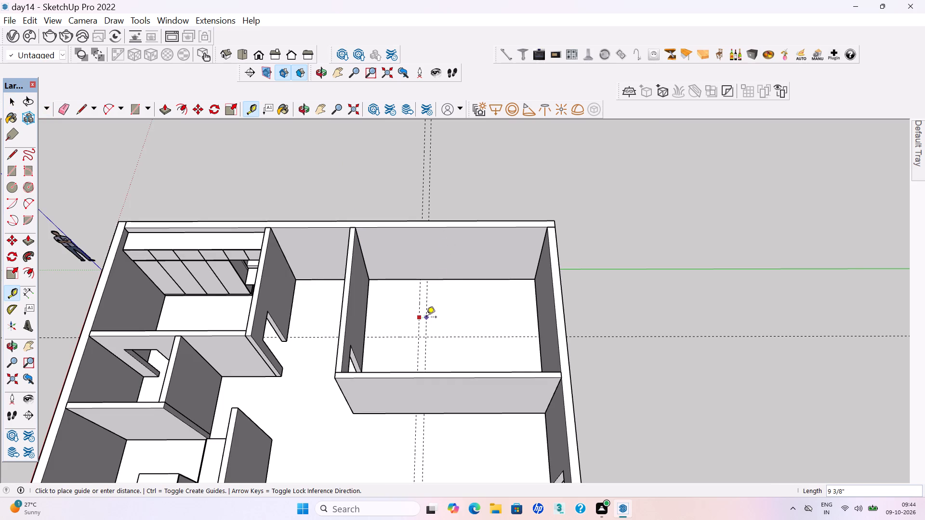
type("6\"")
key("Return")
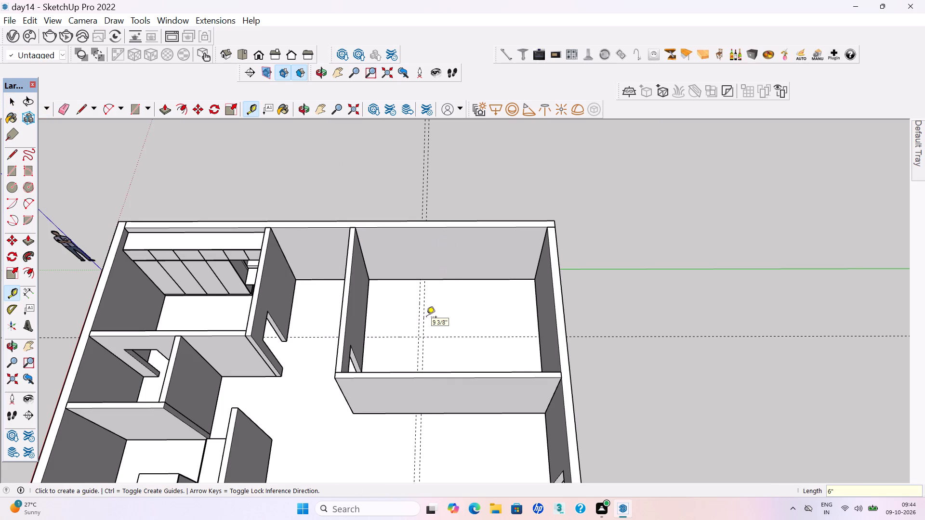
scroll(414, 326, "up", 8)
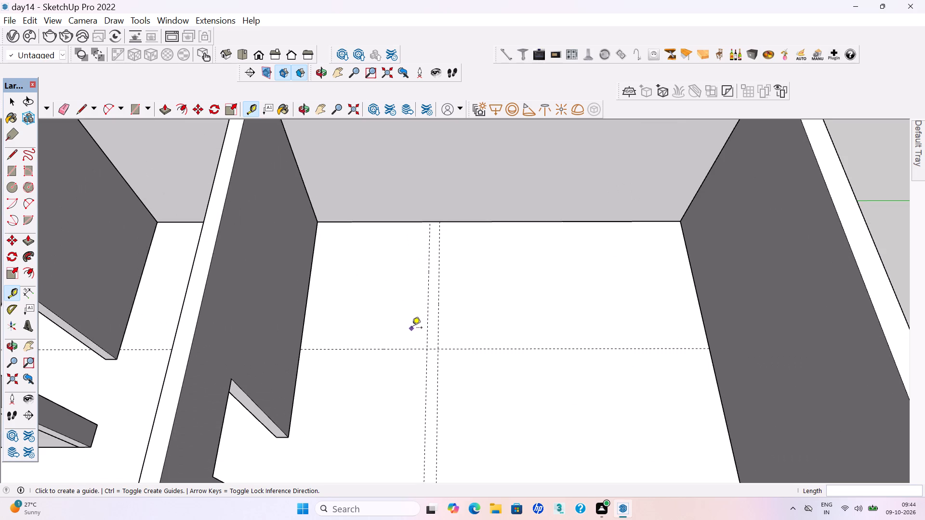
left_click(385, 350)
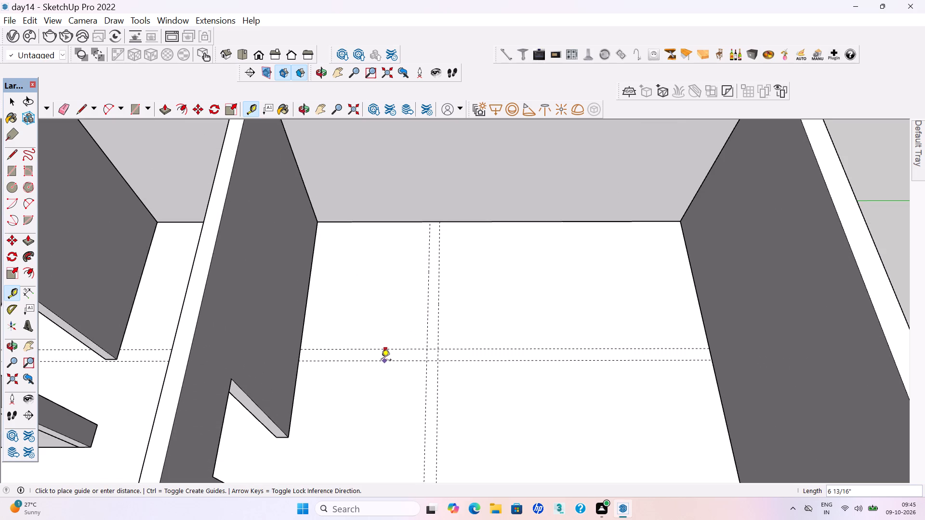
type("6\"")
key("Return")
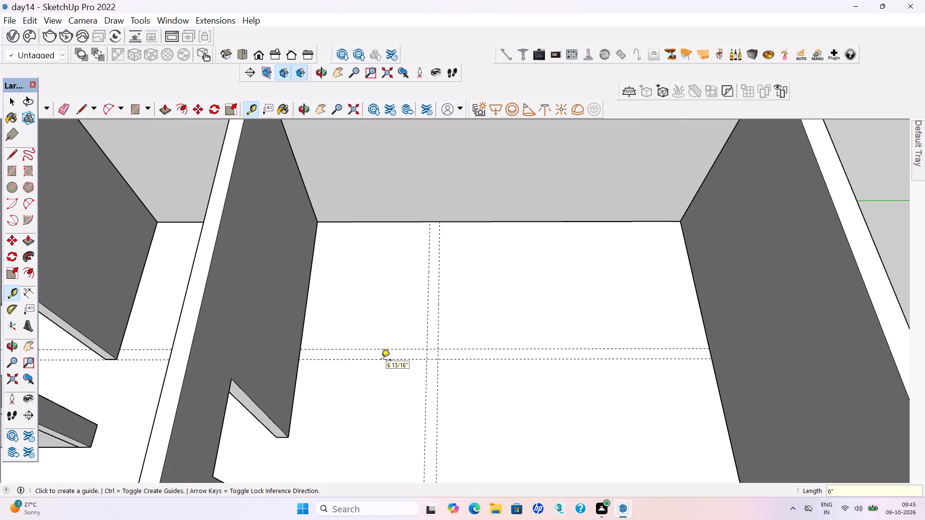
Draw a 6" wide floor strip, about 7' 7" long, from the back wall between the paired guides to their crossing and group it.
key("space")
key("r")
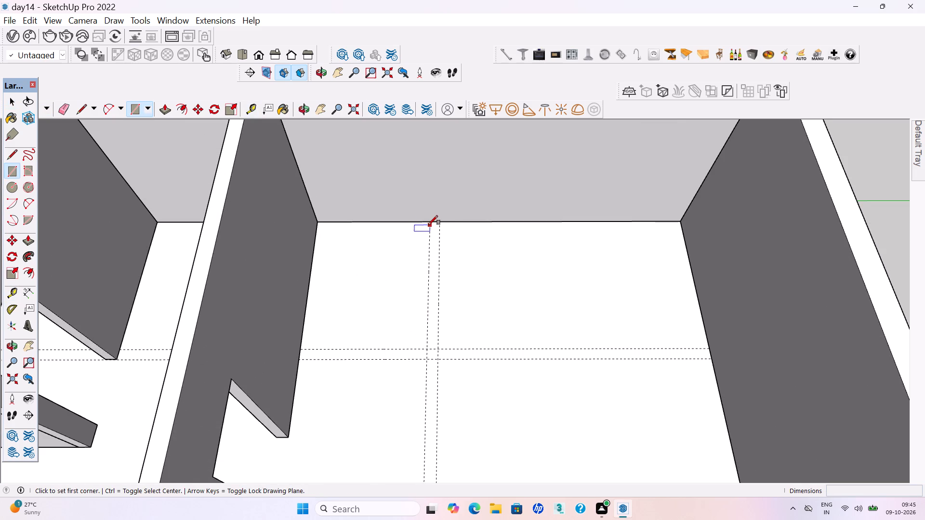
left_click(430, 221)
left_click(437, 361)
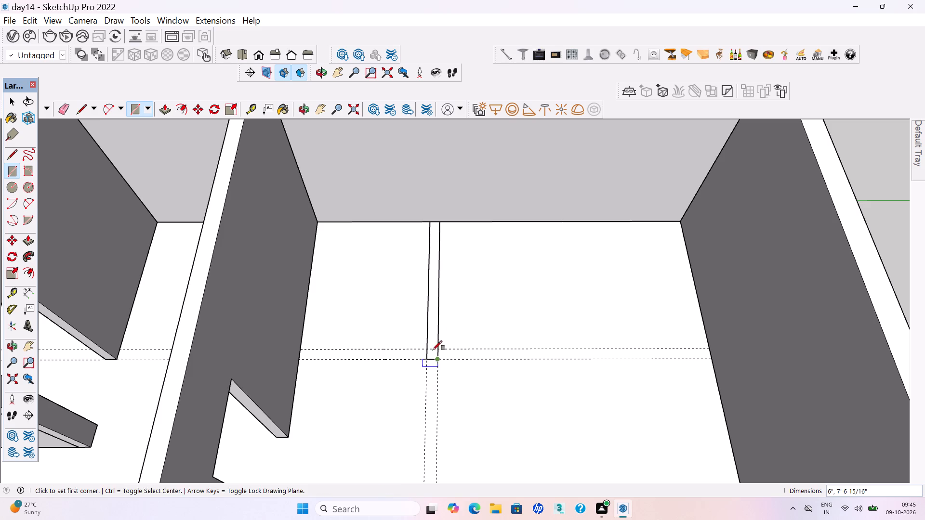
key("space")
double_click(431, 334)
right_click(432, 334)
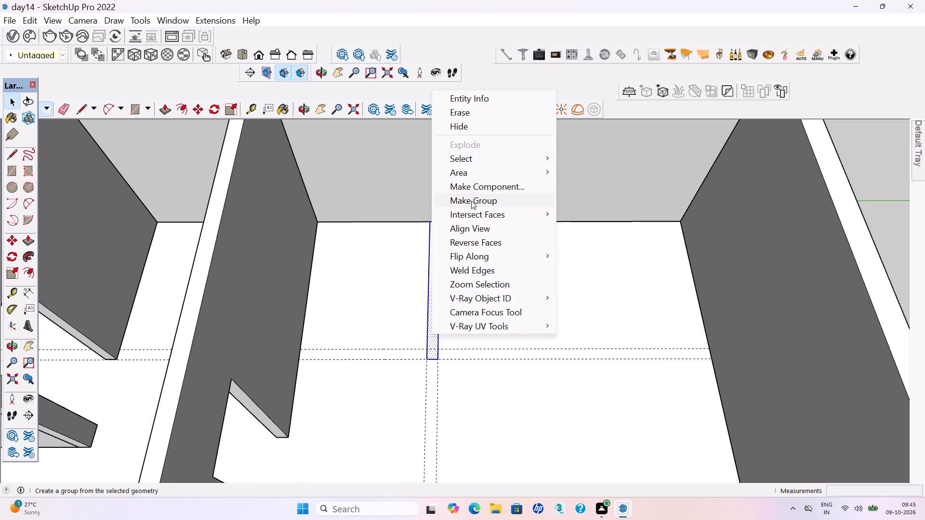
left_click(471, 201)
left_click(362, 306)
Draw a 6" wide floor strip between the cross guides, from the passage-side partition to the first strip, and make it a group.
key("r")
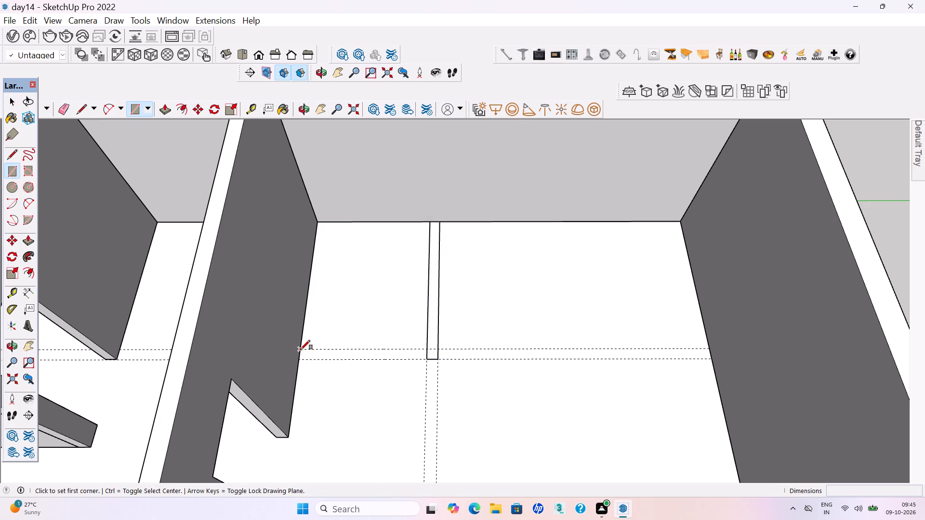
left_click(301, 350)
left_click(427, 358)
key("space")
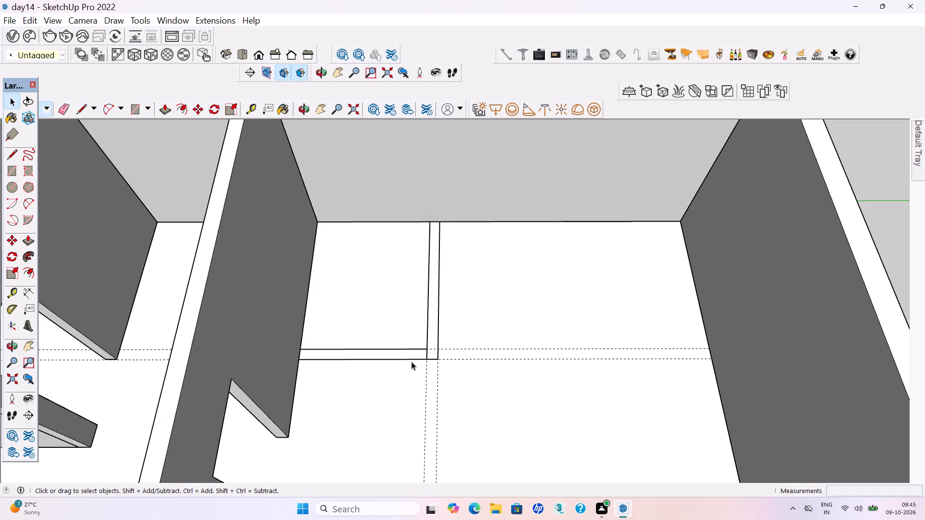
double_click(405, 355)
right_click(405, 354)
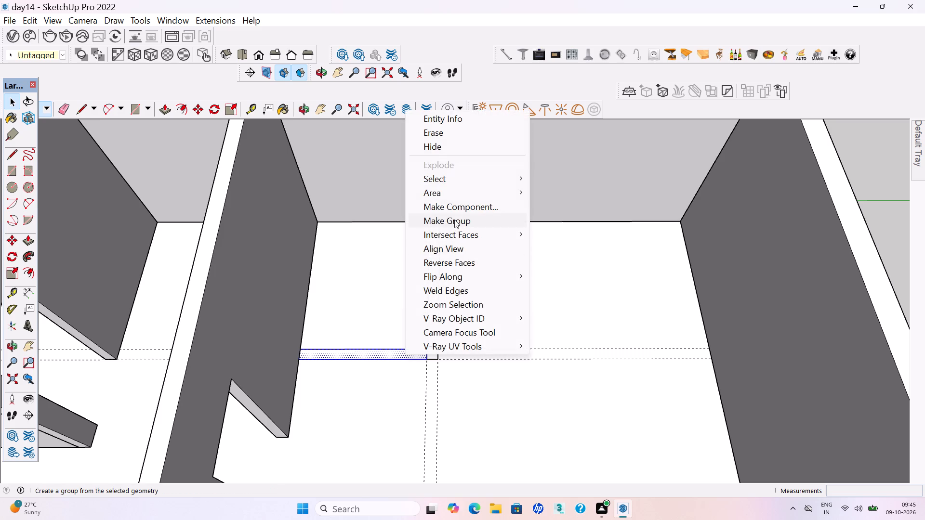
left_click(454, 219)
Push/Pull the strip running from the back wall up 10' to the existing wall height inside its group, and save the model.
left_click(431, 333)
left_click(431, 333)
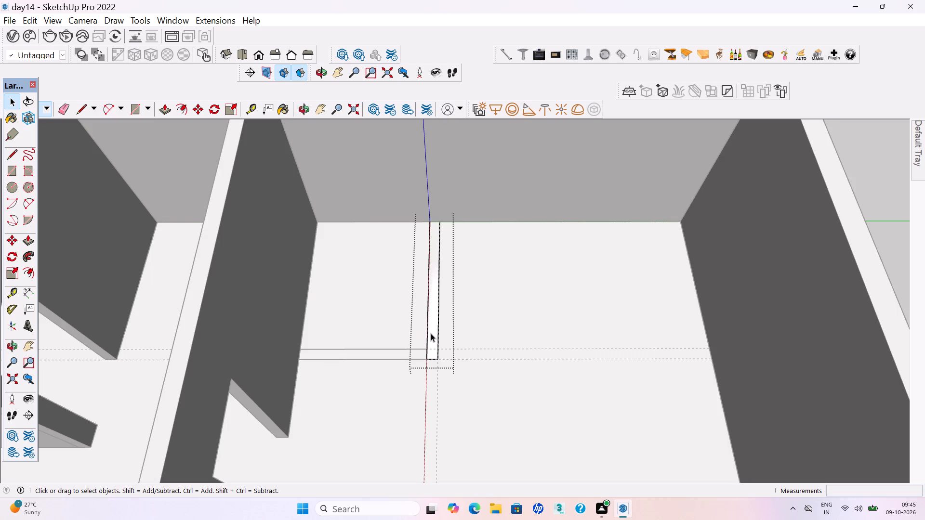
left_click(431, 333)
key("p")
left_click(432, 338)
scroll(432, 247, "down", 5)
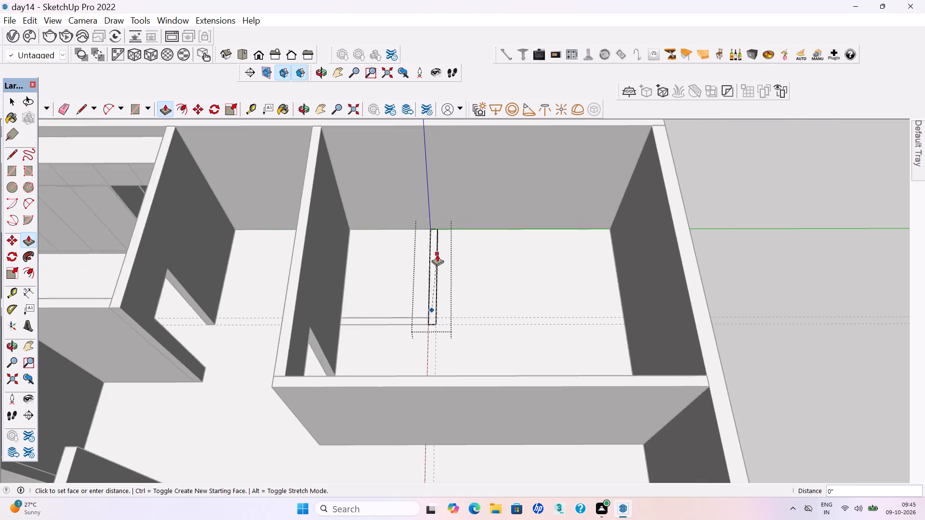
scroll(437, 254, "down", 4)
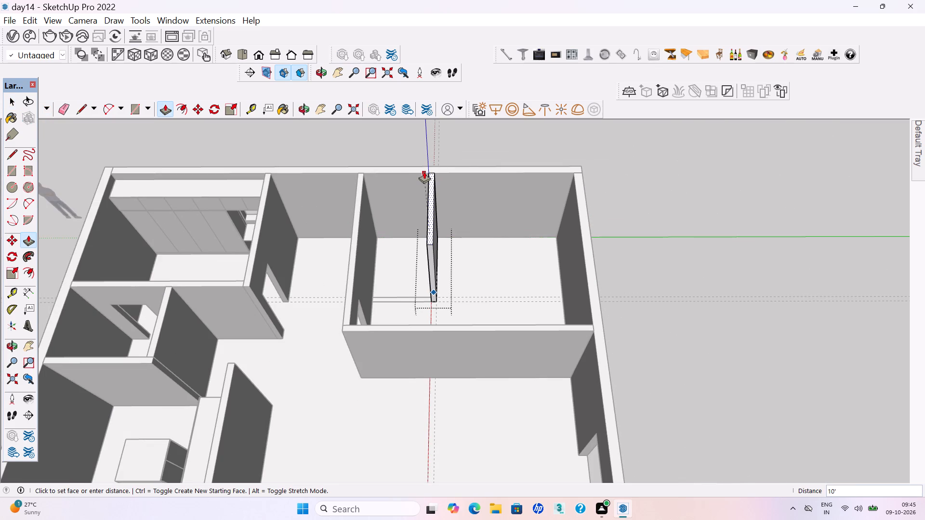
left_click(424, 171)
key("space")
left_click(513, 153)
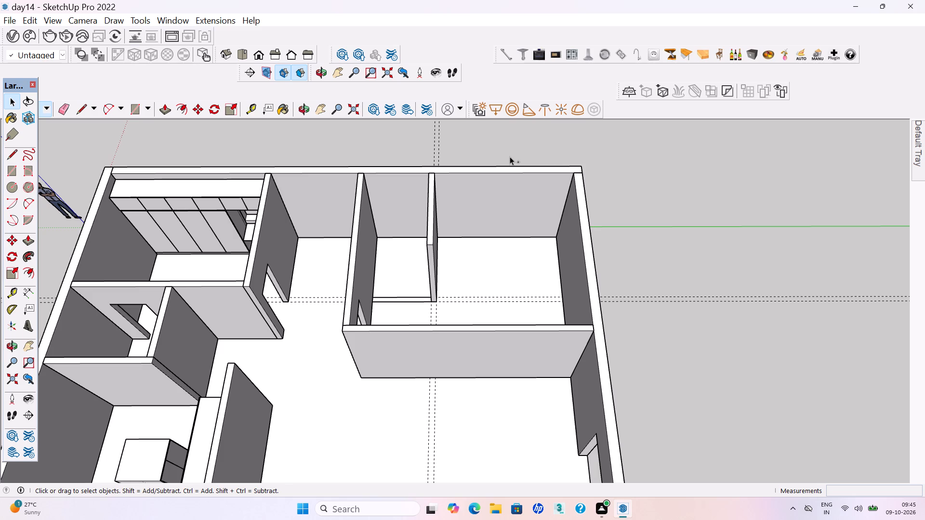
key("ctrl+s")
key("ctrl+s")
key("ctrl+s")
key("ctrl+s")
Push/Pull the strip running from the partition up 10' to match the adjoining new wall, and save the model.
middle_click_drag(411, 315, 412, 341)
scroll(396, 281, "up", 11)
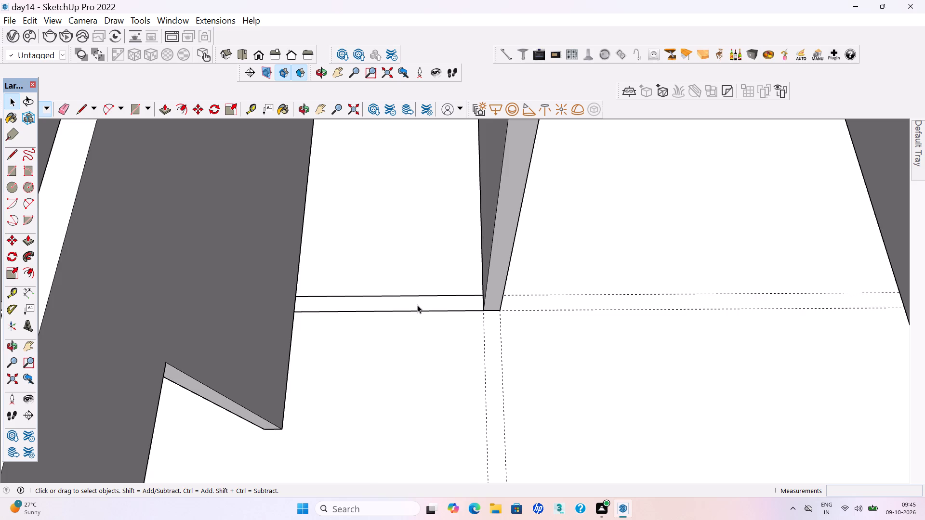
double_click(417, 305)
left_click(417, 305)
key("p")
left_click(414, 301)
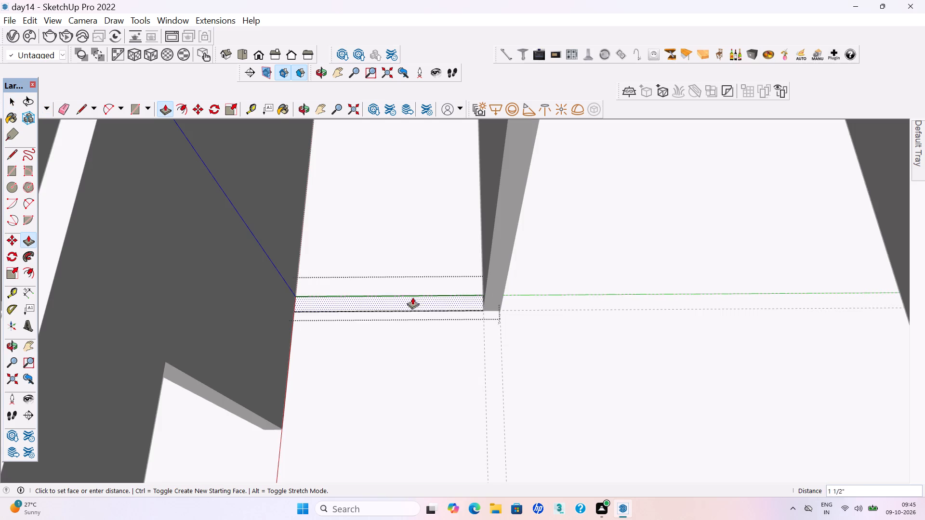
scroll(476, 250, "down", 10)
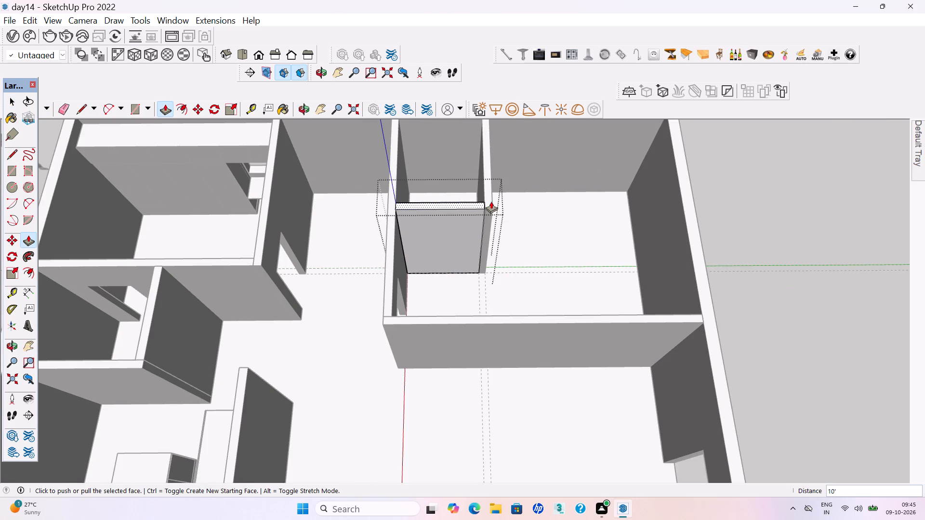
left_click(491, 201)
key("space")
left_click(751, 209)
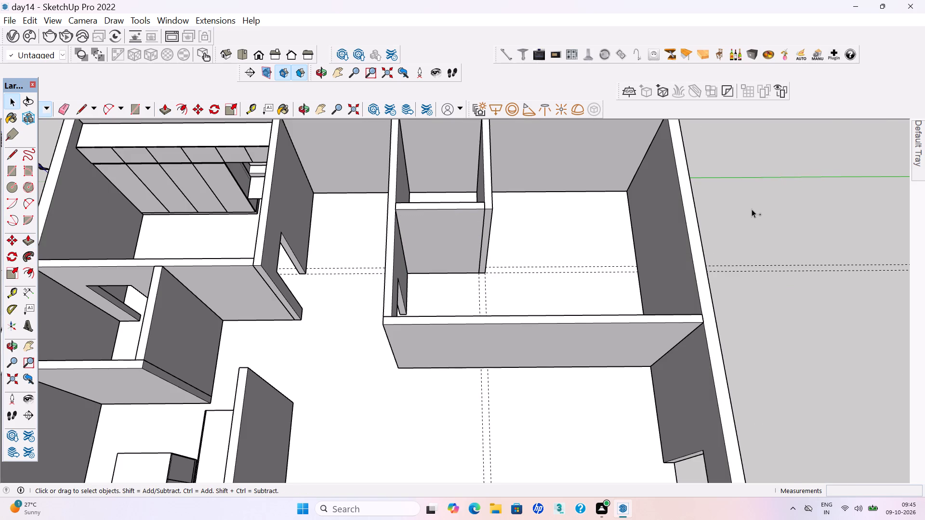
key("ctrl+s")
key("ctrl+s")
key("ctrl+s")
key("ctrl+s")
Delete both pairs of construction guides crossing the house and save the model.
scroll(738, 310, "down", 3)
scroll(621, 312, "down", 1)
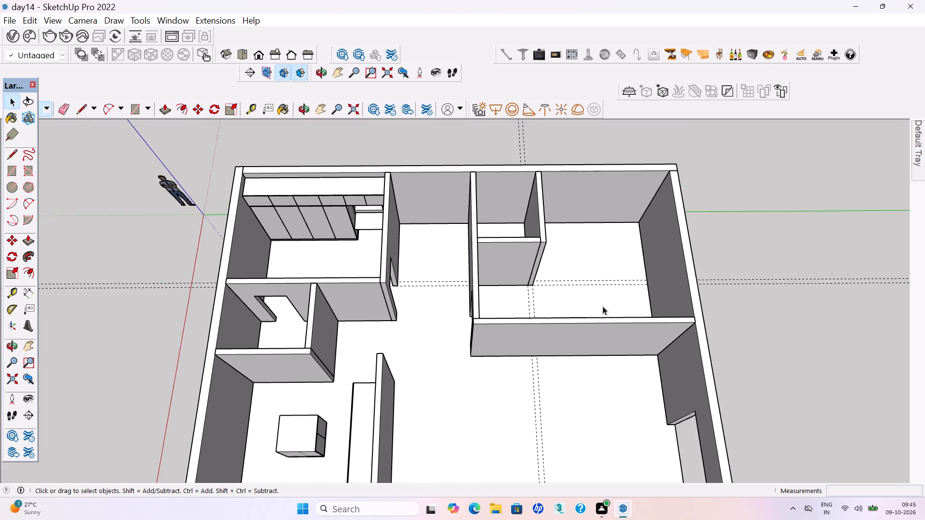
middle_click_drag(567, 293, 548, 244)
scroll(421, 260, "down", 4)
middle_click_drag(392, 275, 389, 311)
scroll(607, 303, "up", 3)
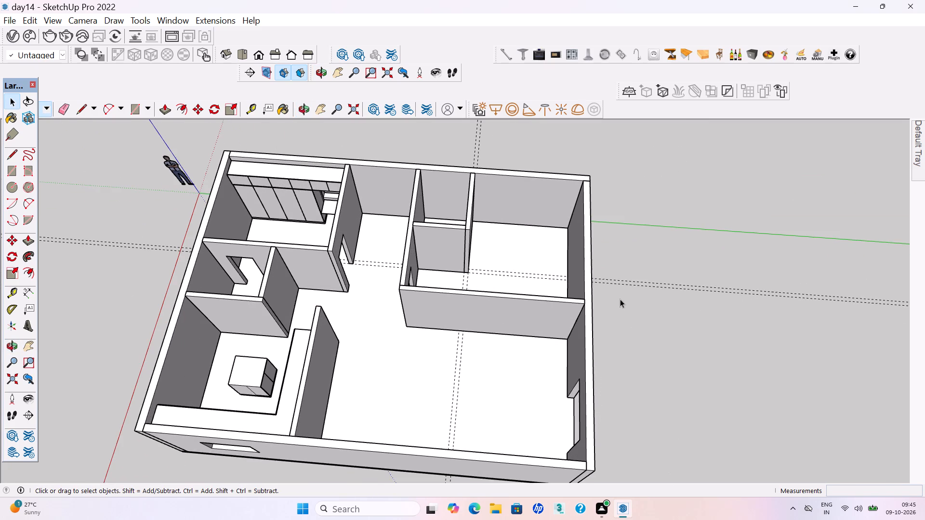
left_click_drag(721, 315, 688, 250)
key("Delete")
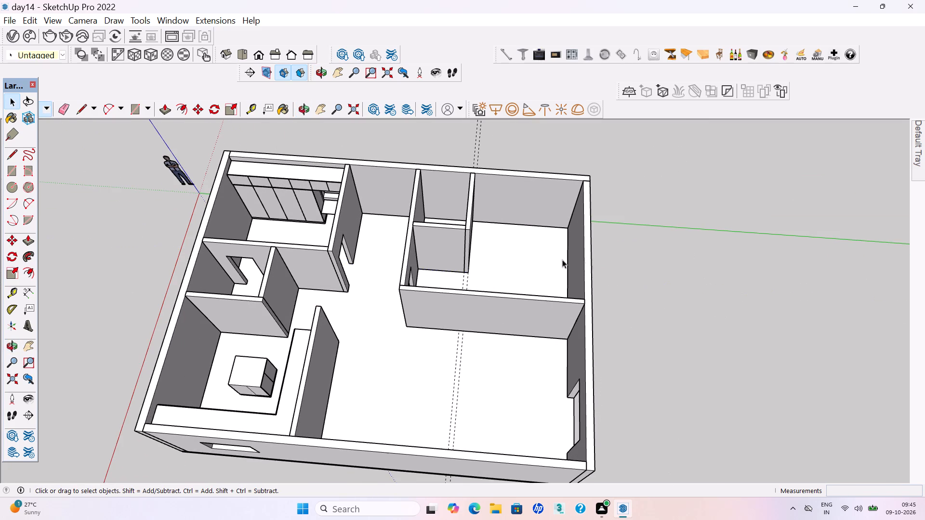
scroll(552, 290, "down", 3)
middle_click_drag(567, 285, 567, 266)
left_click_drag(527, 173, 446, 141)
key("Delete")
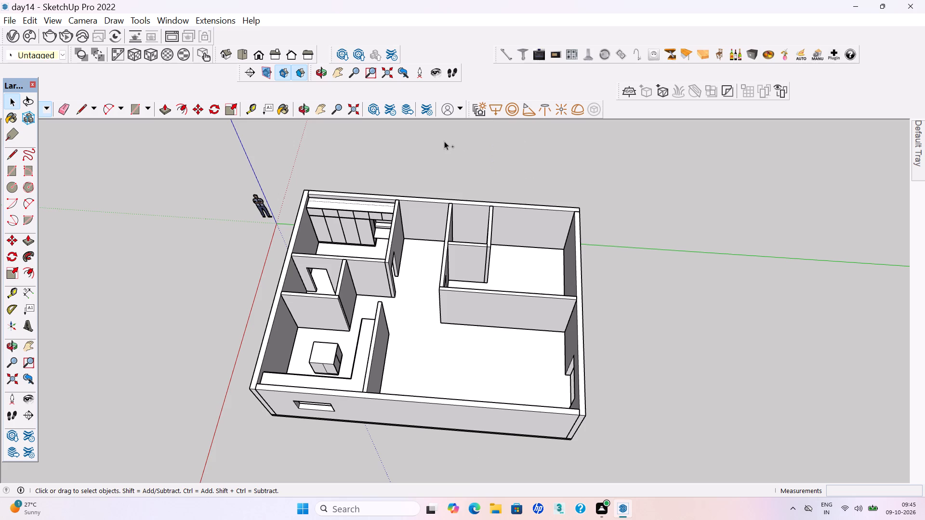
key("ctrl+s")
key("ctrl+s")
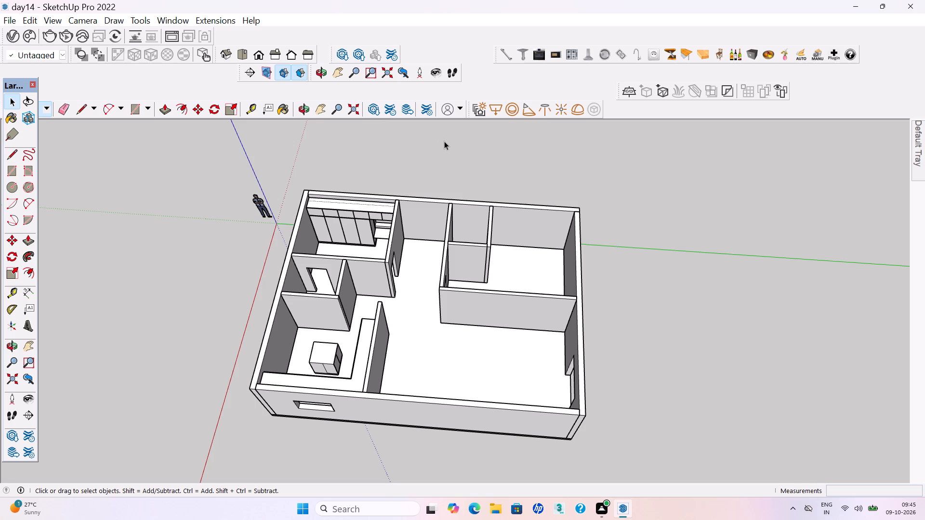
Place vertical guides on the new front wall about 7 5/8" from its outer corner joint and 3' further toward the partition.
scroll(405, 142, "down", 3)
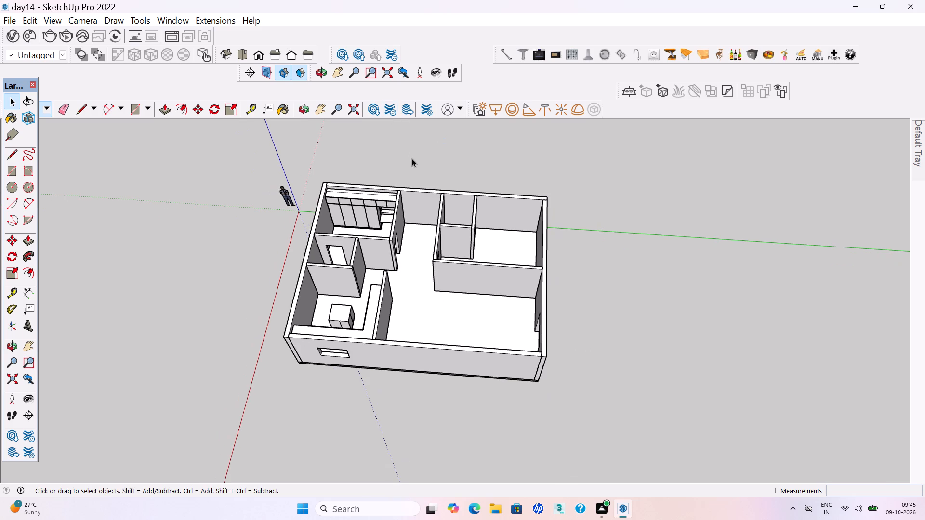
middle_click_drag(443, 219, 456, 220)
scroll(449, 237, "up", 4)
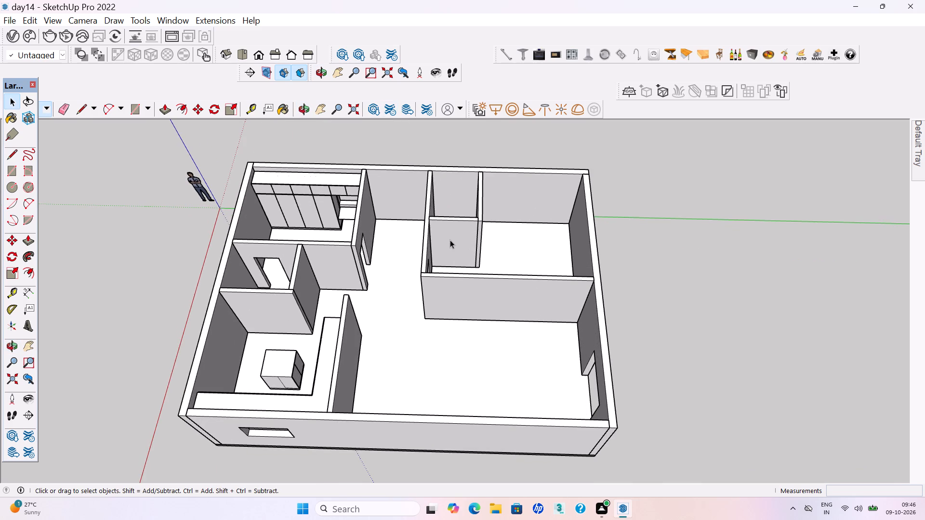
scroll(450, 240, "up", 9)
middle_click_drag(465, 266, 463, 246)
scroll(485, 177, "up", 4)
middle_click_drag(466, 316, 467, 334)
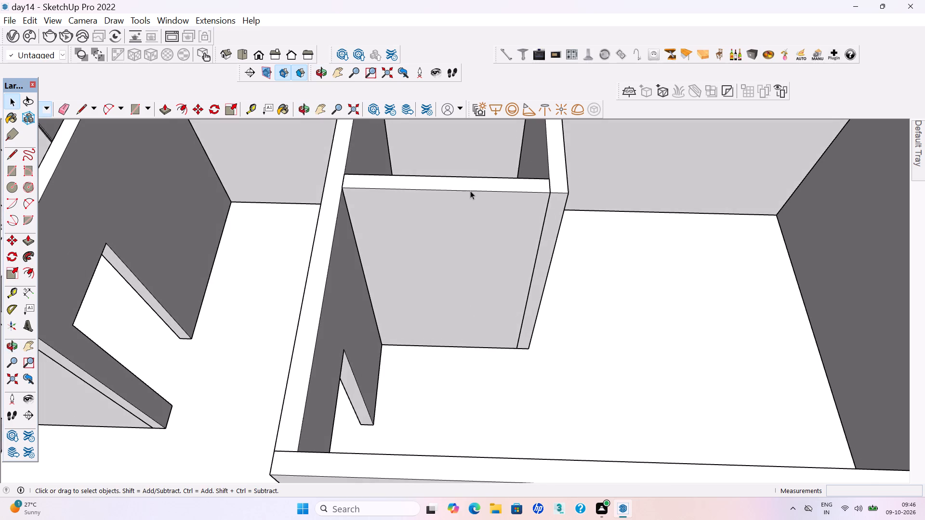
scroll(470, 191, "up", 2)
key("t")
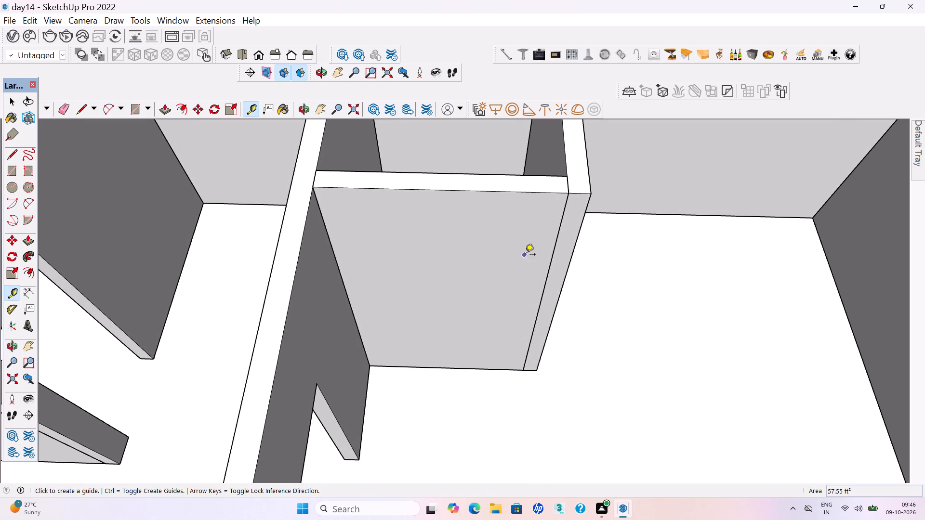
left_click(549, 264)
left_click(528, 256)
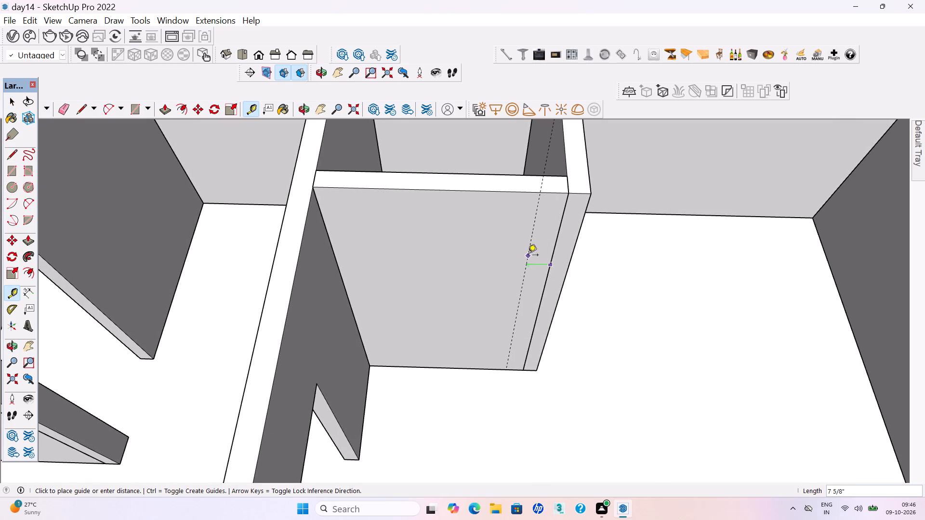
left_click(526, 254)
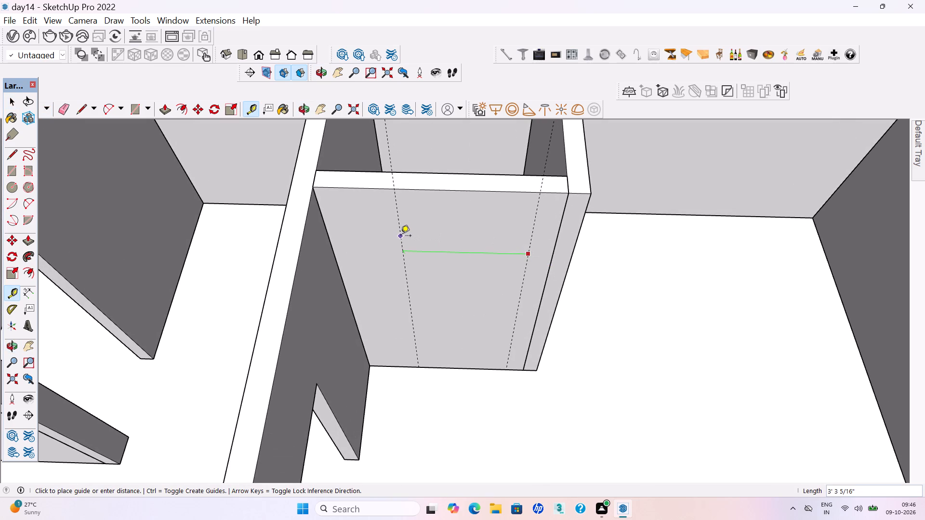
type("3'")
key("Return")
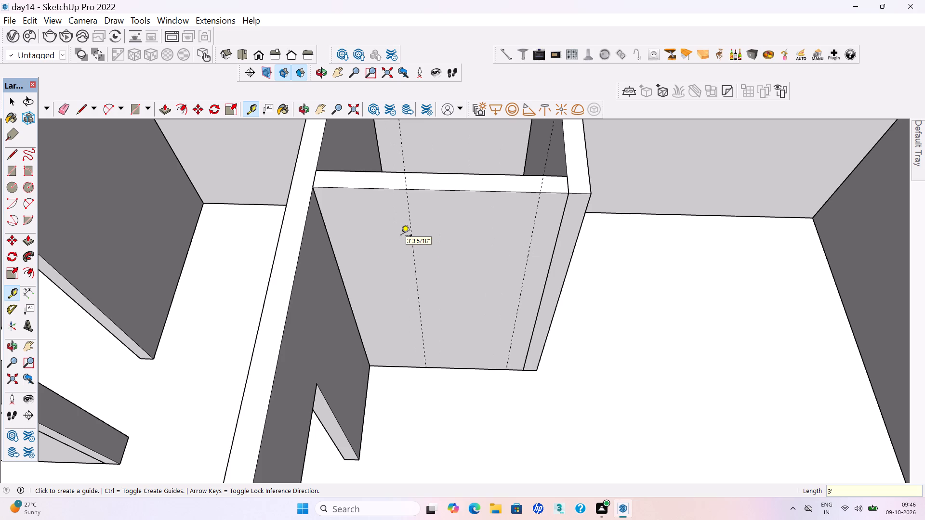
Add a horizontal guide on the new front wall 7' above its floor edge.
left_click(465, 367)
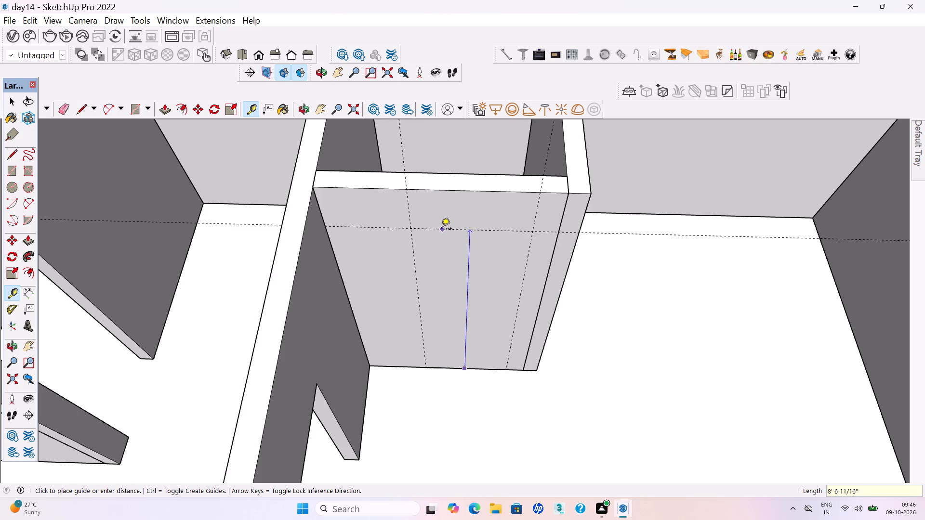
type("7'")
key("Return")
key("space")
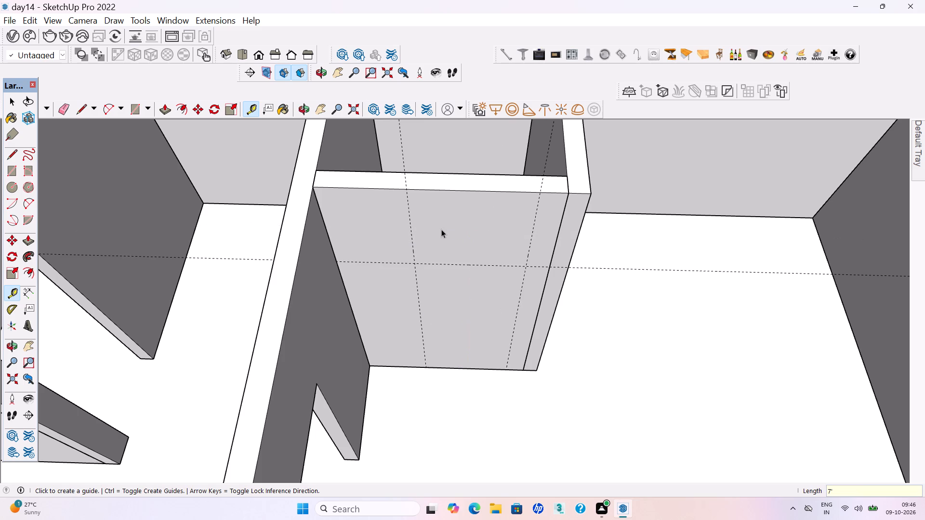
Draw a 3' by 7' door rectangle between the guides on the front face, inside the front wall's group.
double_click(443, 318)
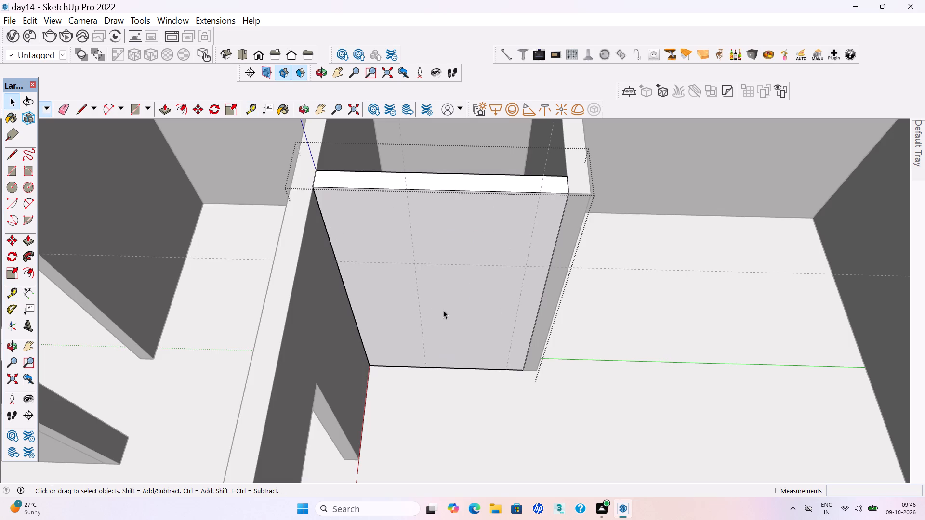
left_click(443, 310)
key("r")
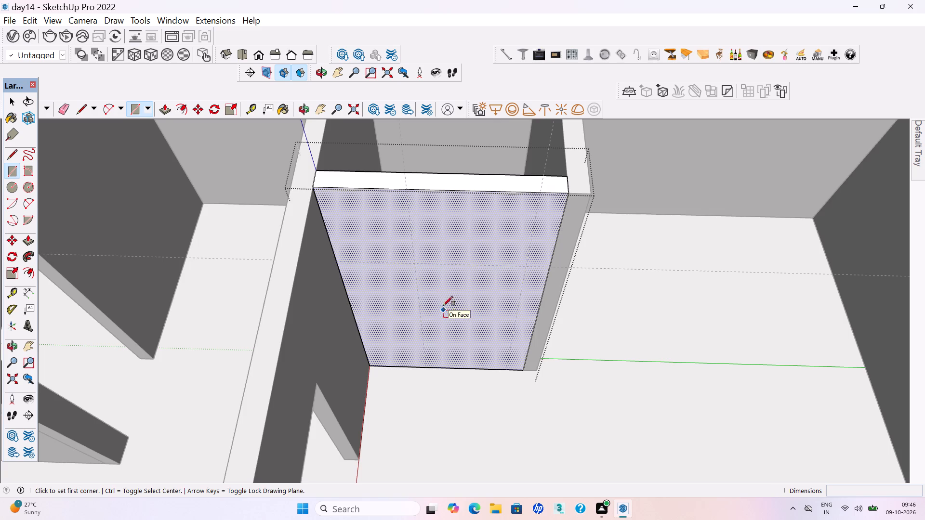
middle_click_drag(433, 274, 421, 255)
left_click(410, 241)
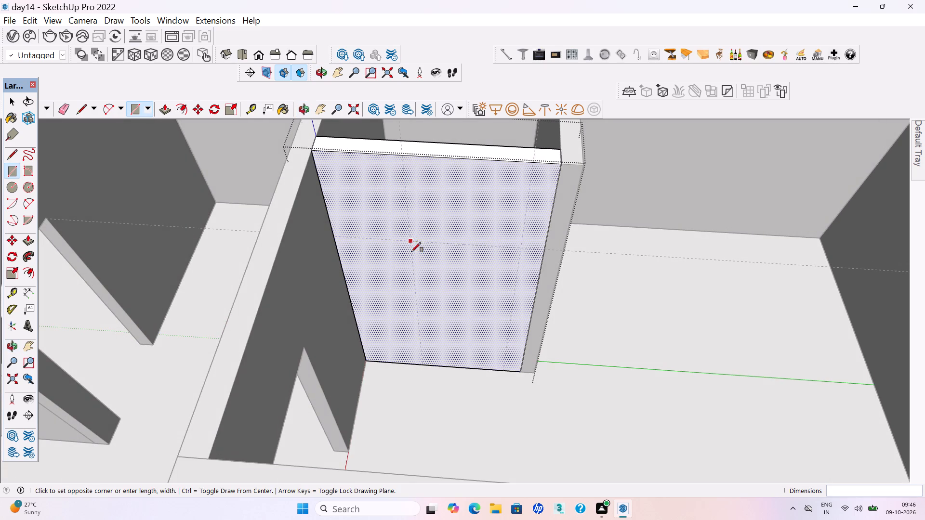
left_click(505, 370)
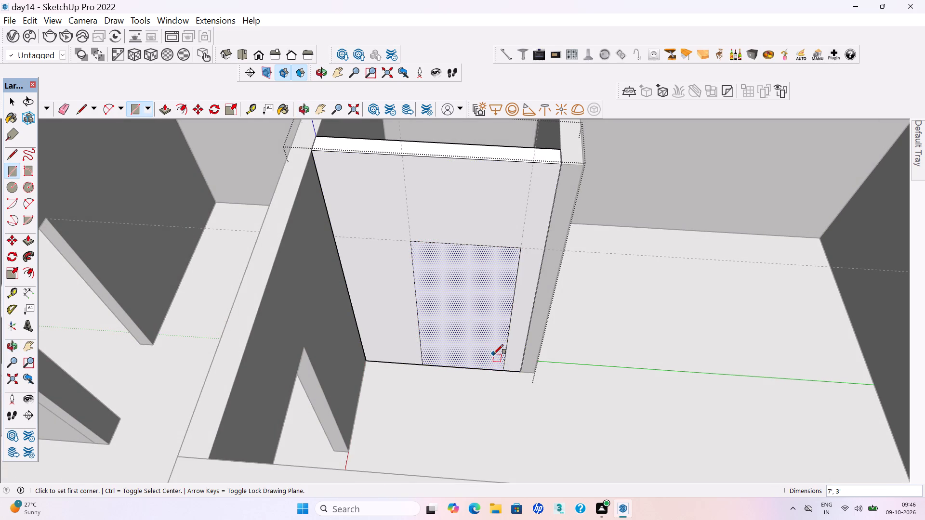
Push the door rectangle 6" through the front wall to cut the opening, and save the model.
key("p")
key("Return")
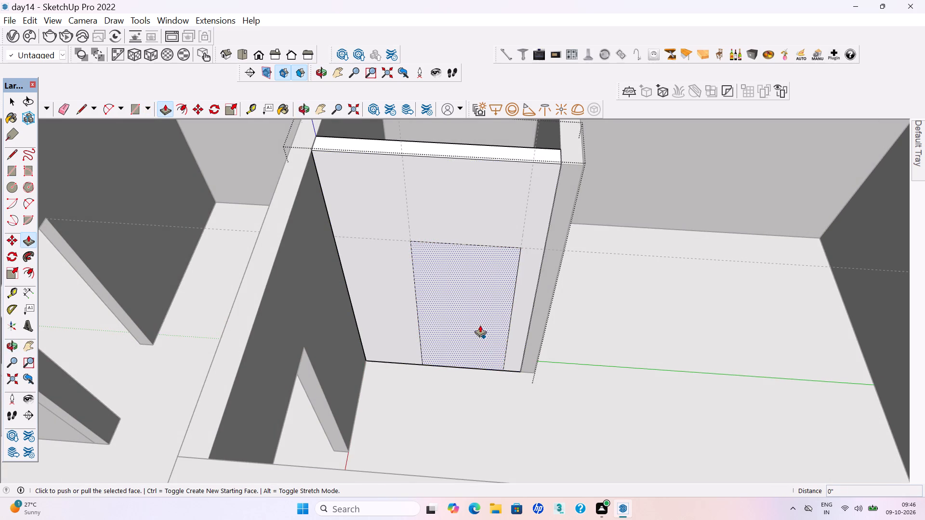
middle_click_drag(474, 312, 464, 299)
left_click(476, 351)
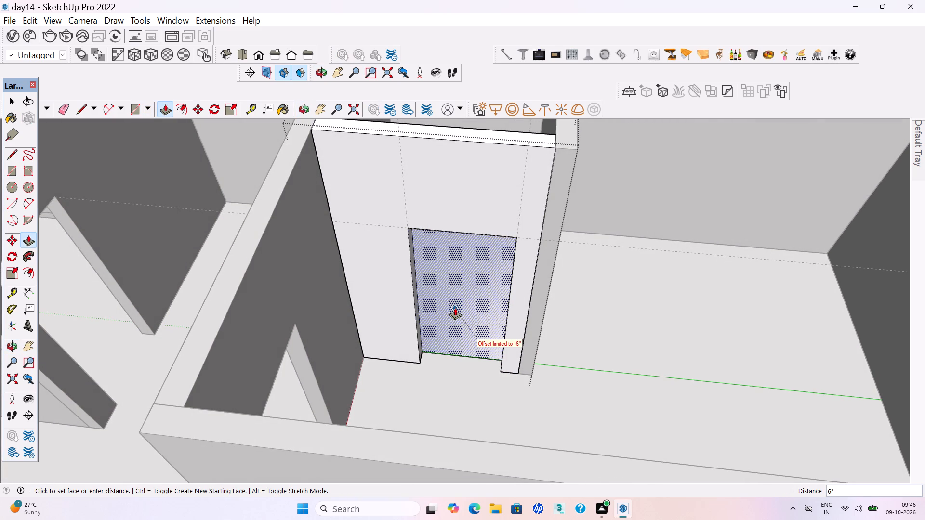
left_click(455, 308)
scroll(455, 306, "down", 15)
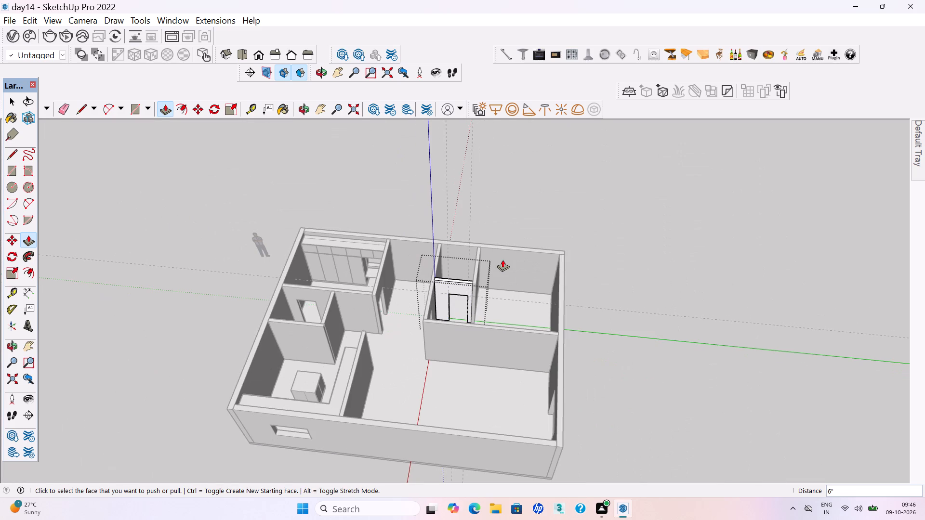
key("space")
left_click(502, 210)
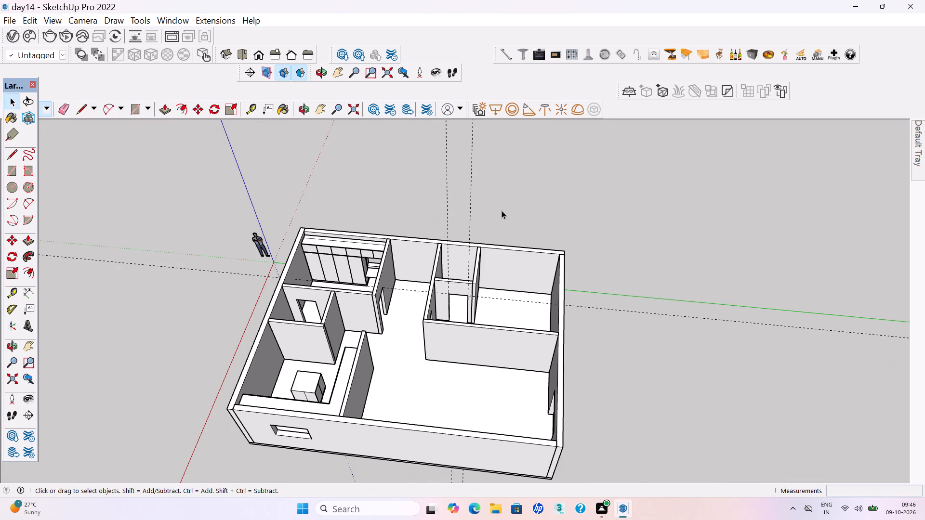
key("ctrl+s")
key("ctrl+s")
key("ctrl+s")
key("ctrl+s")
Delete the two vertical guides and the horizontal guide used for the new door opening.
scroll(337, 190, "down", 2)
middle_click_drag(352, 267, 379, 256)
scroll(449, 196, "up", 2)
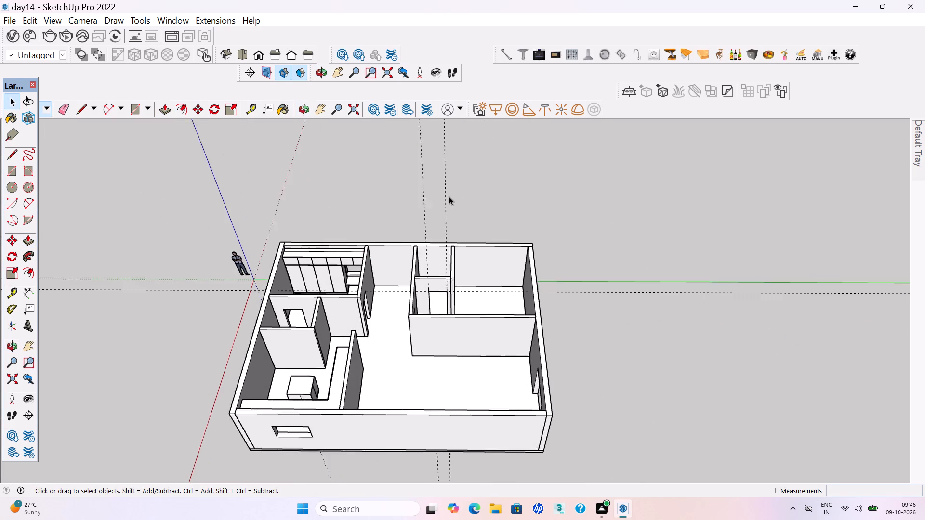
scroll(449, 196, "up", 1)
left_click_drag(469, 193, 401, 153)
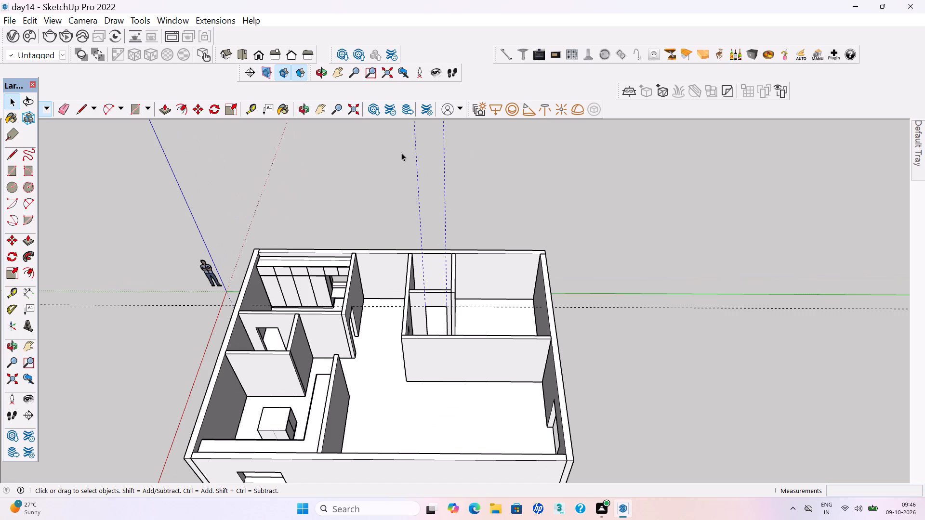
key("Delete")
scroll(434, 256, "down", 1)
middle_click_drag(449, 314, 462, 348)
left_click_drag(657, 318, 656, 303)
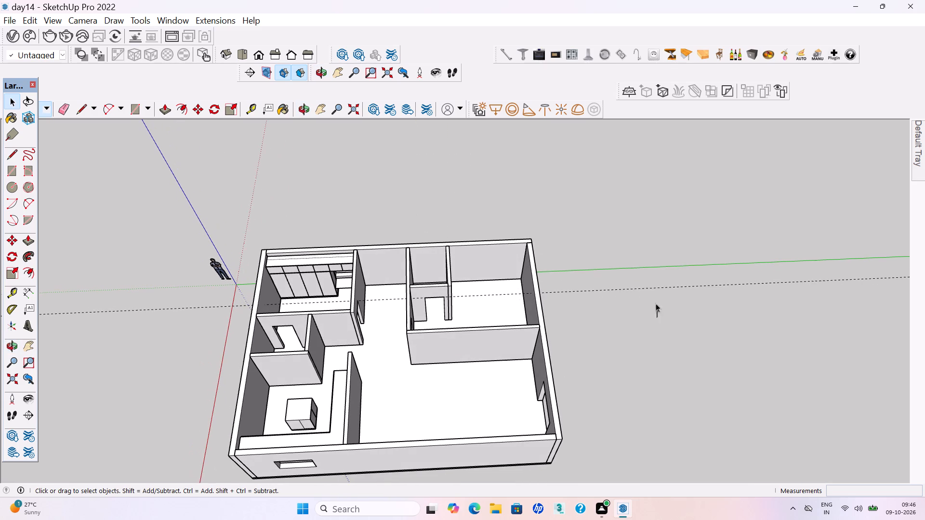
left_click_drag(656, 303, 636, 283)
key("Delete")
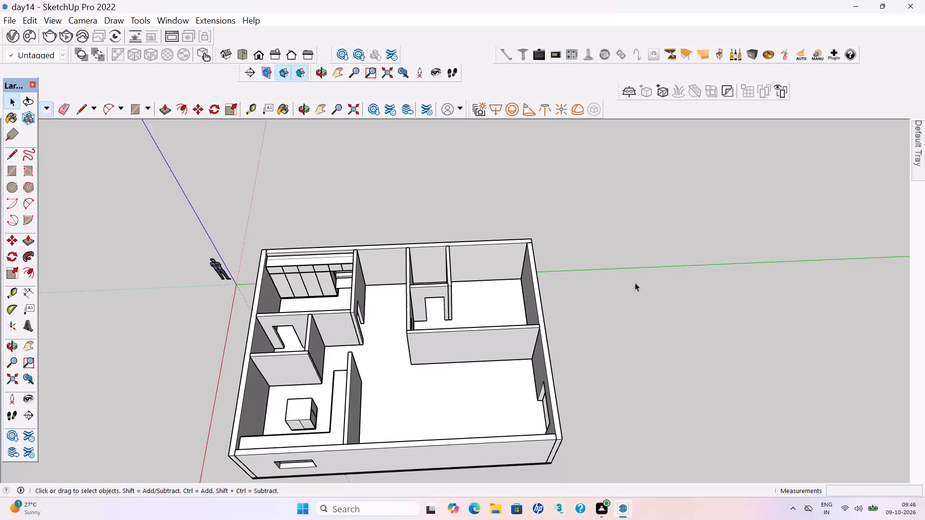
Place vertical guides on the corner room's outer wall about 1' 11 3/4" from the long partition and 3' further along.
scroll(383, 273, "down", 2)
middle_click_drag(452, 301, 445, 319)
scroll(424, 259, "up", 4)
scroll(467, 262, "down", 3)
middle_click_drag(457, 289, 450, 348)
scroll(487, 320, "up", 2)
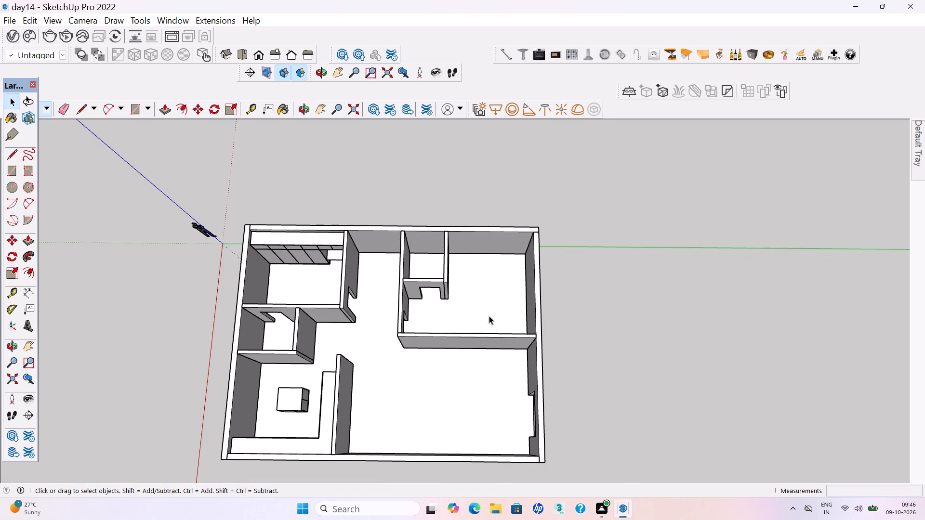
middle_click_drag(516, 293, 924, 260)
scroll(355, 192, "up", 2)
middle_click_drag(476, 225, 460, 181)
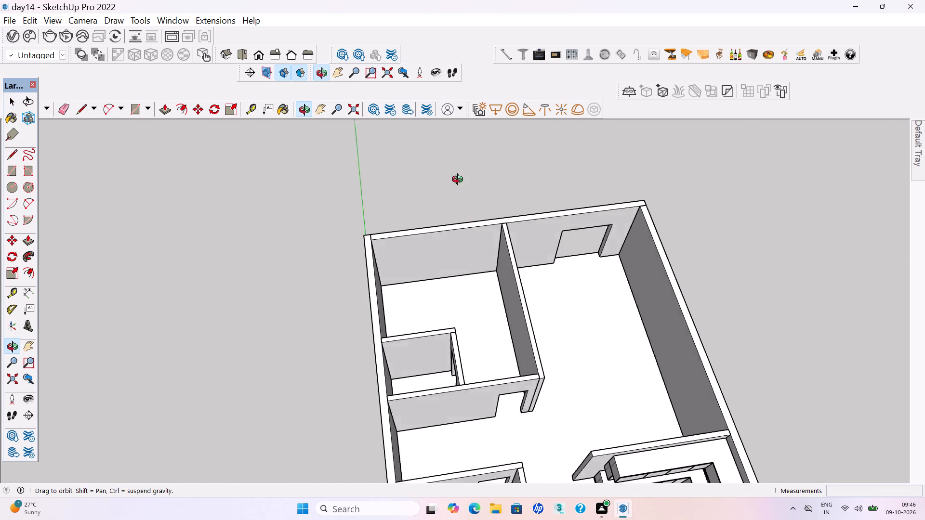
middle_click_drag(460, 181, 437, 143)
scroll(468, 262, "up", 3)
key("t")
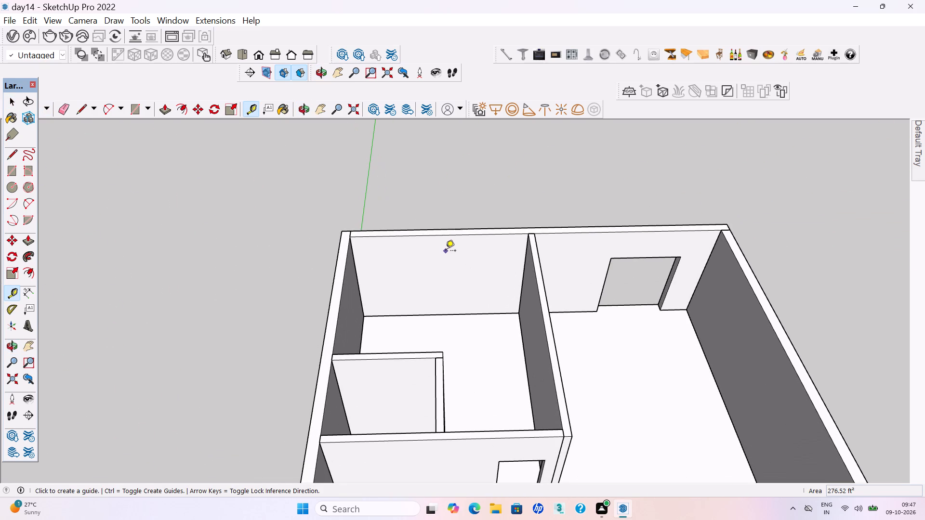
left_click(523, 274)
left_click(502, 263)
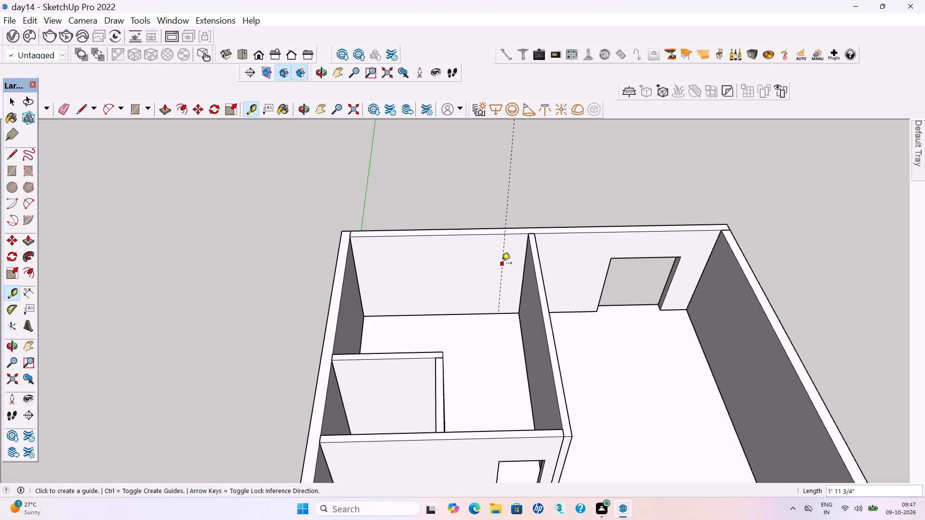
left_click(502, 264)
type("3'")
key("Return")
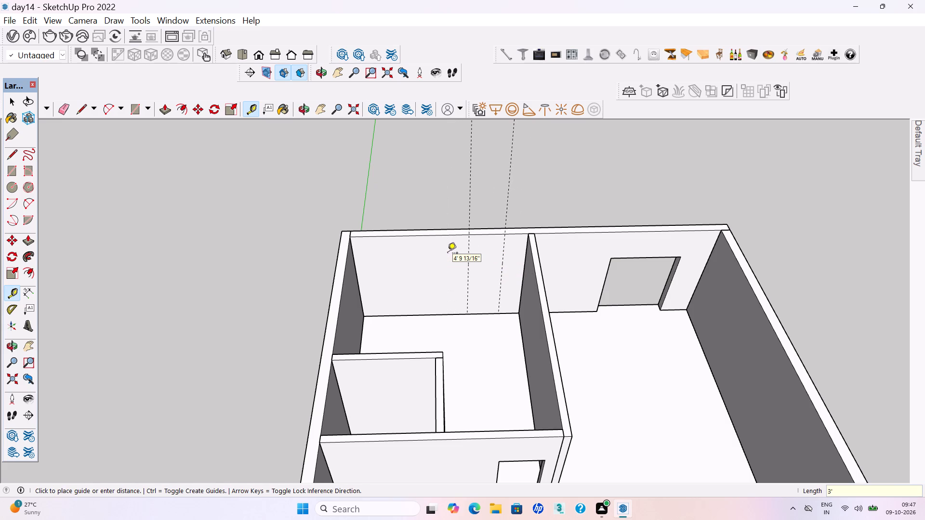
Add horizontal guides on the corner room's outer wall 3' above the floor edge and another 3' above that.
scroll(517, 296, "up", 3)
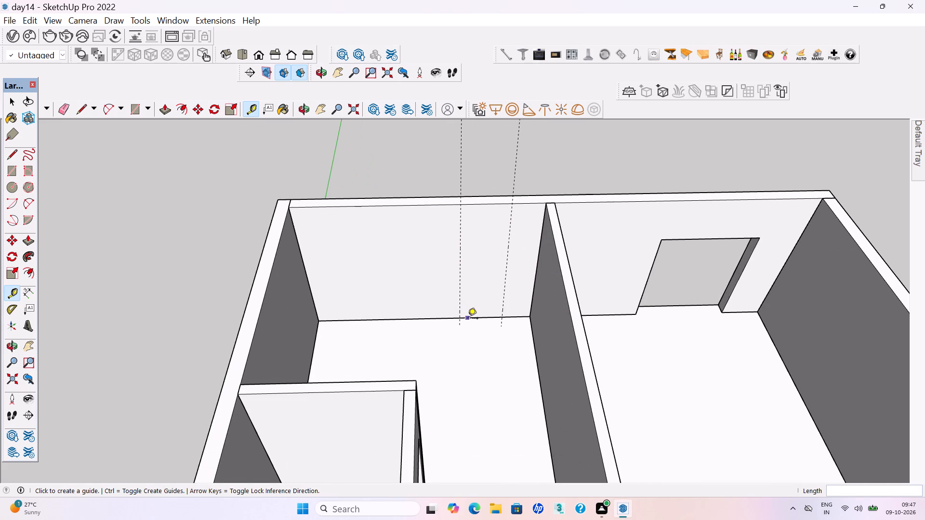
middle_click_drag(478, 325, 484, 297)
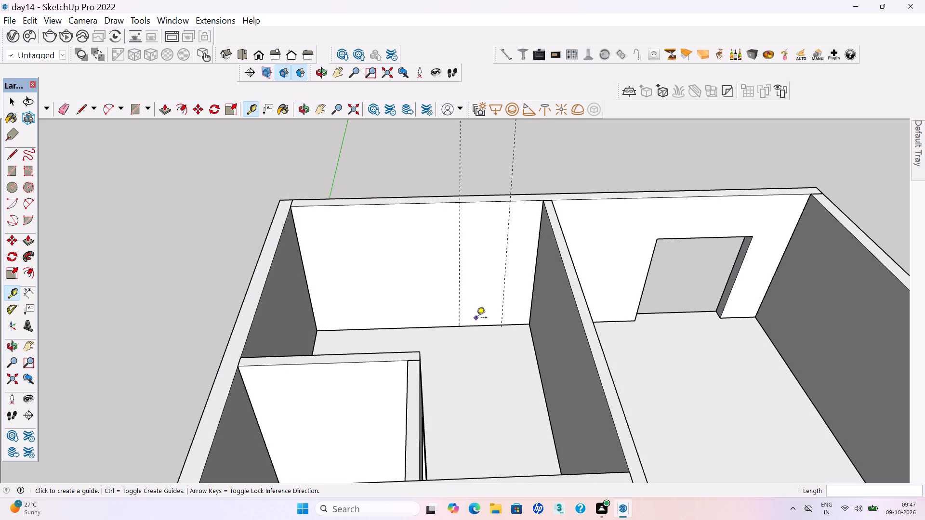
left_click(479, 324)
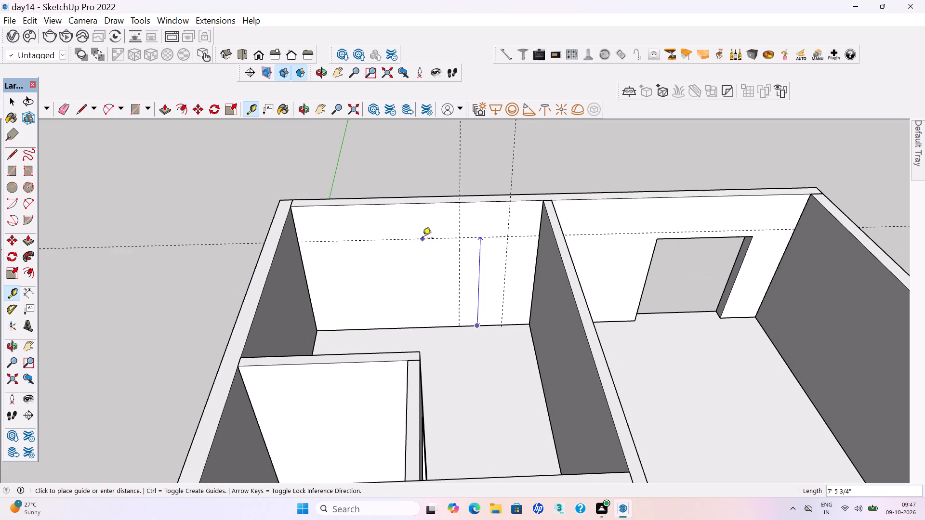
type("3'")
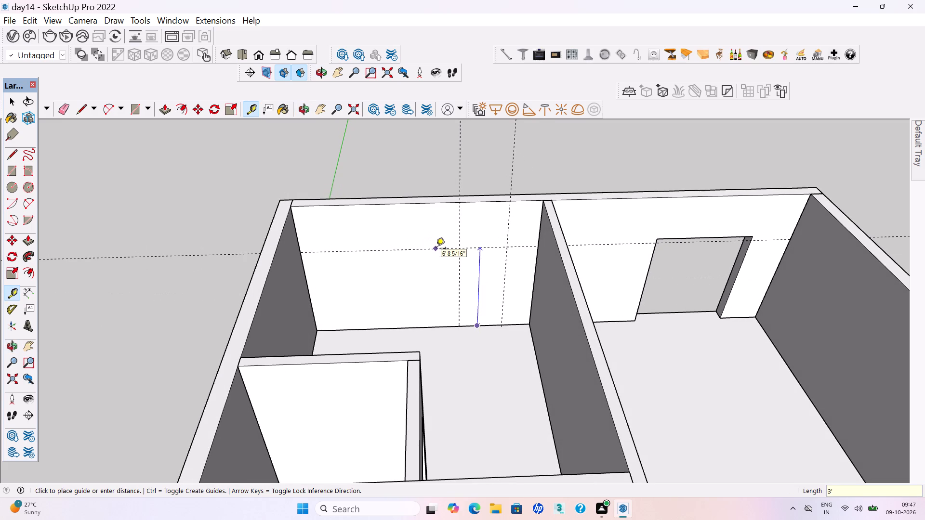
key("Return")
left_click(468, 292)
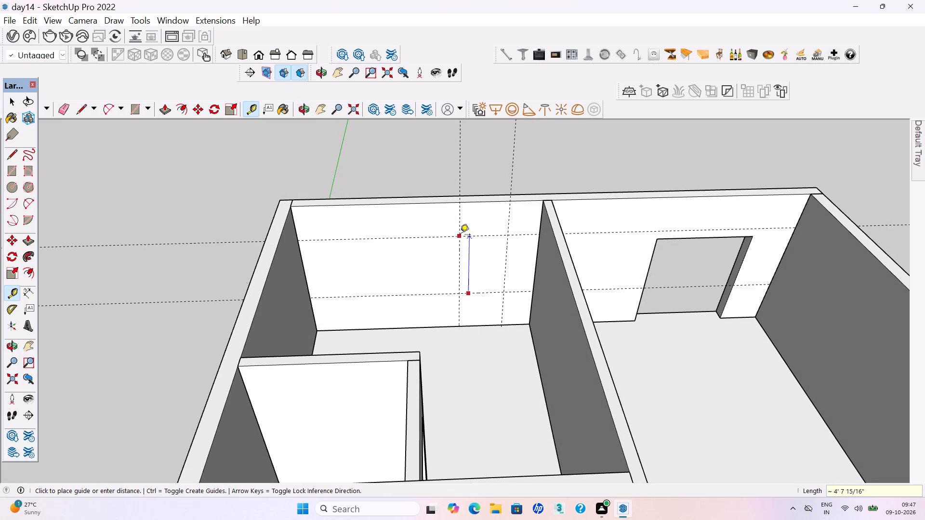
type("3'")
key("Return")
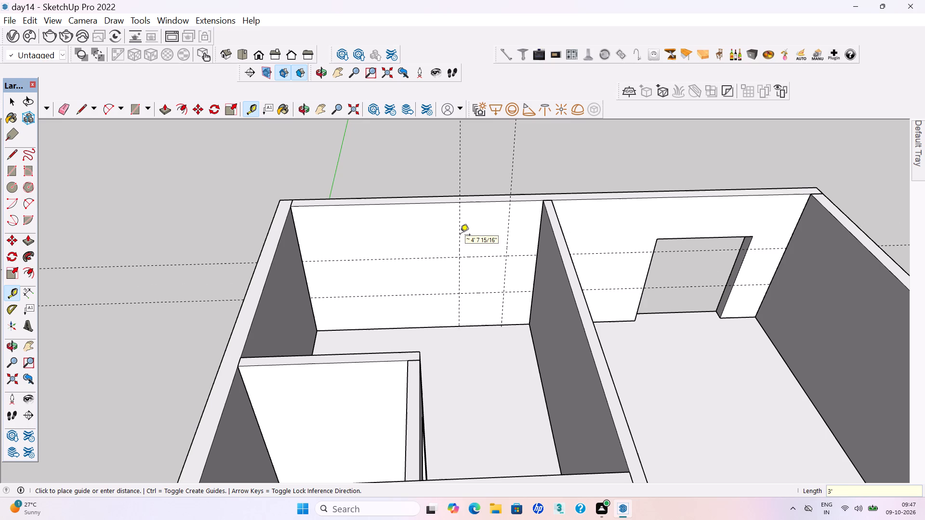
Draw a 3' by 3' window rectangle between the guides, inside the outer wall's group.
key("space")
double_click(482, 277)
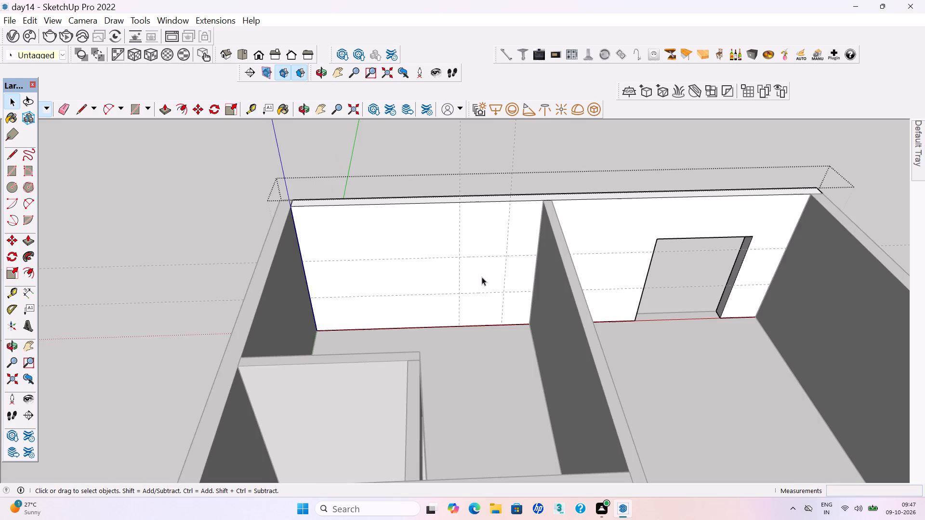
left_click(469, 274)
key("r")
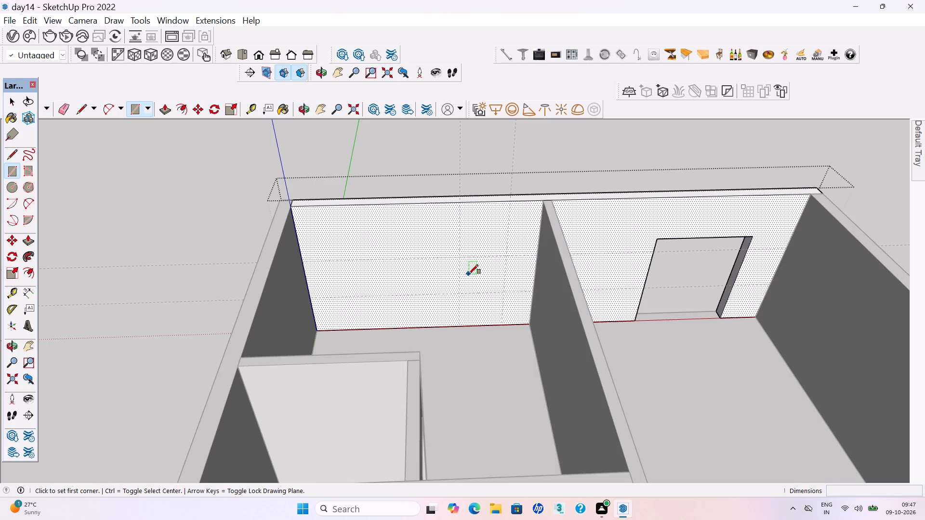
left_click(460, 258)
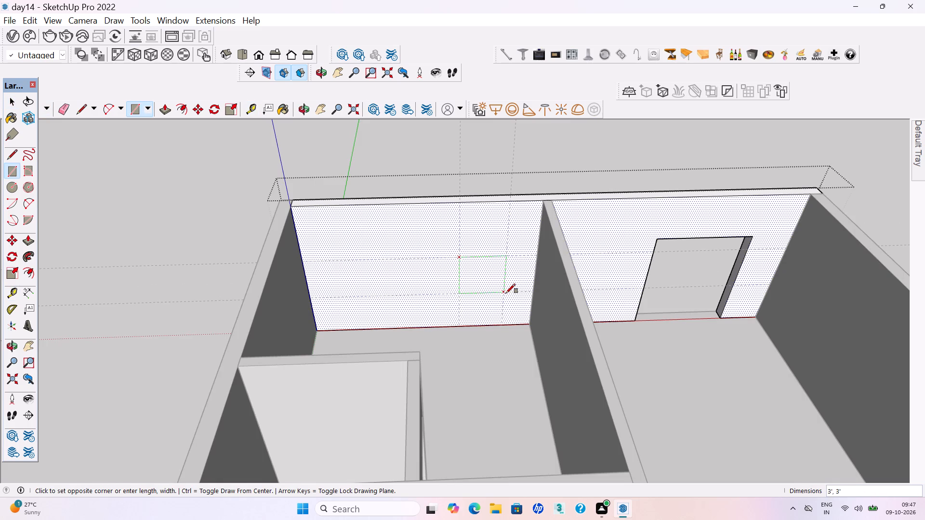
left_click(503, 293)
key("space")
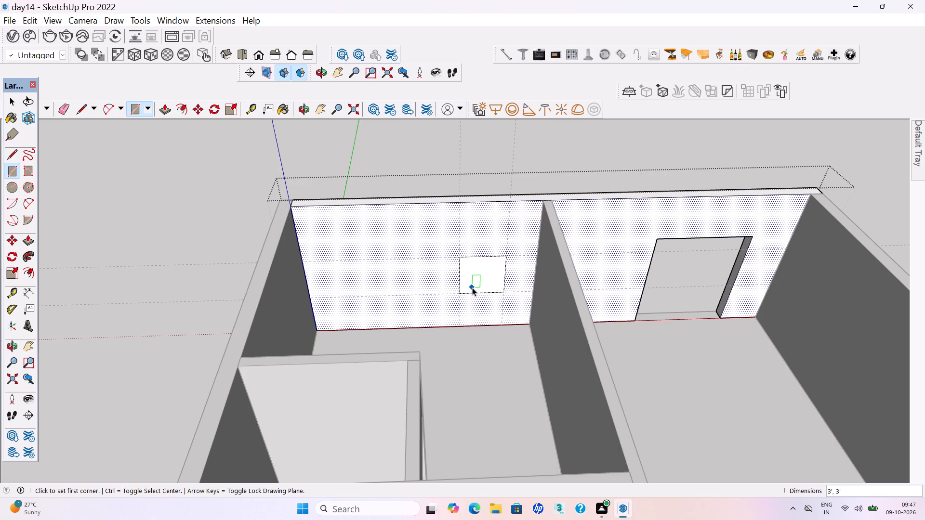
Push the window rectangle about 9 5/16" into the outer wall to cut the window opening.
left_click(473, 285)
key("p")
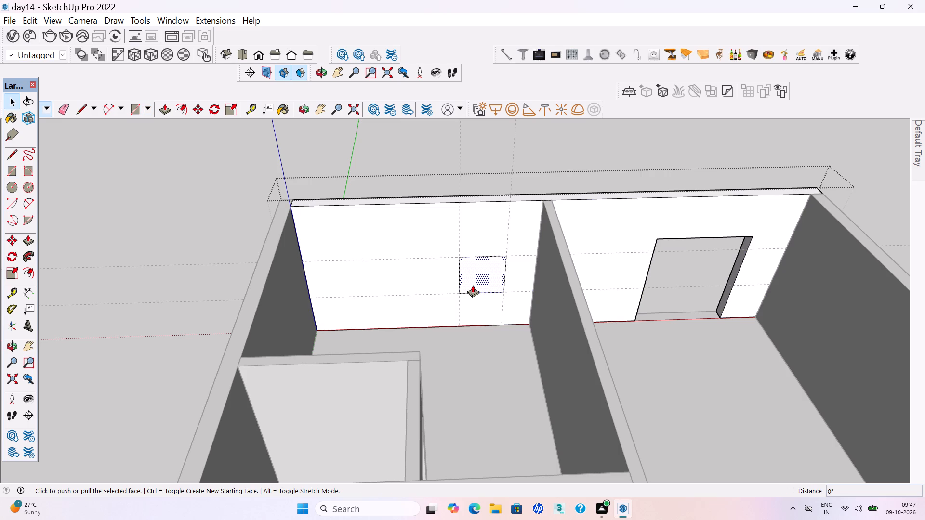
key("Return")
scroll(494, 273, "up", 3)
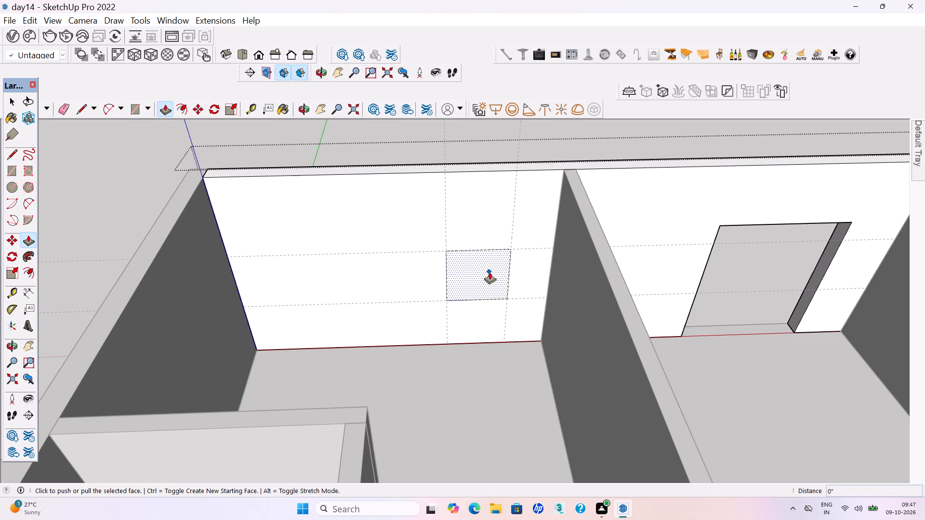
scroll(466, 266, "up", 3)
left_click_drag(494, 290, 481, 273)
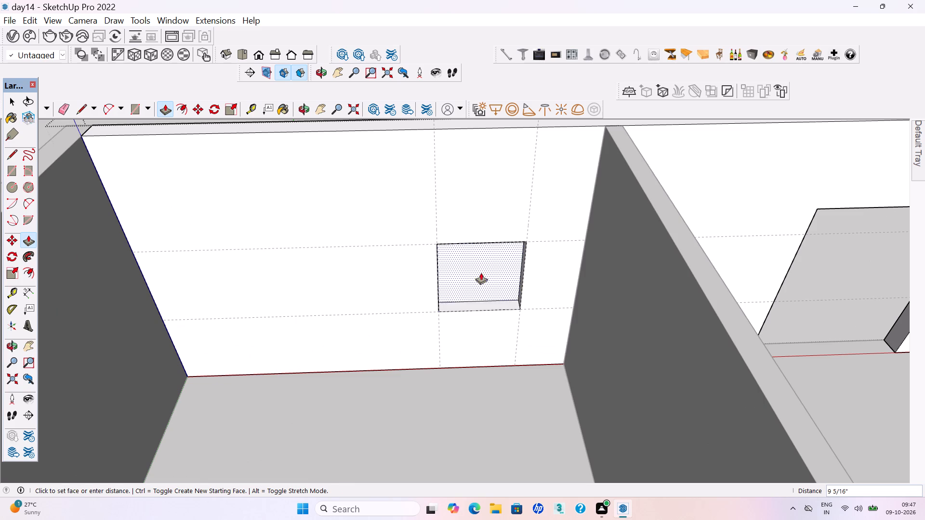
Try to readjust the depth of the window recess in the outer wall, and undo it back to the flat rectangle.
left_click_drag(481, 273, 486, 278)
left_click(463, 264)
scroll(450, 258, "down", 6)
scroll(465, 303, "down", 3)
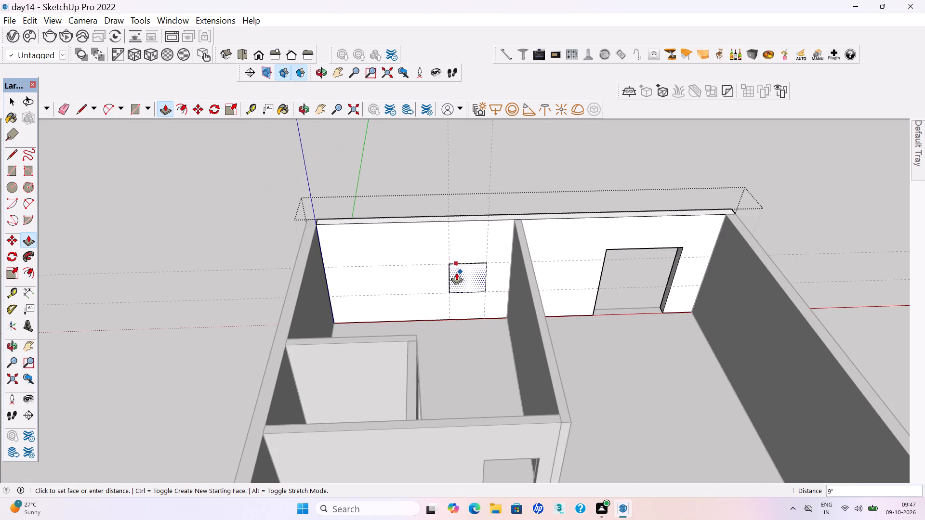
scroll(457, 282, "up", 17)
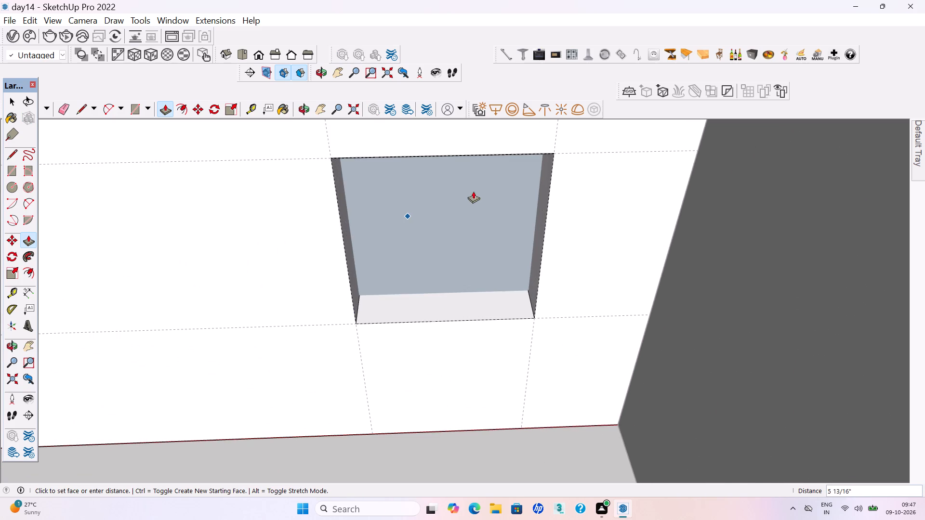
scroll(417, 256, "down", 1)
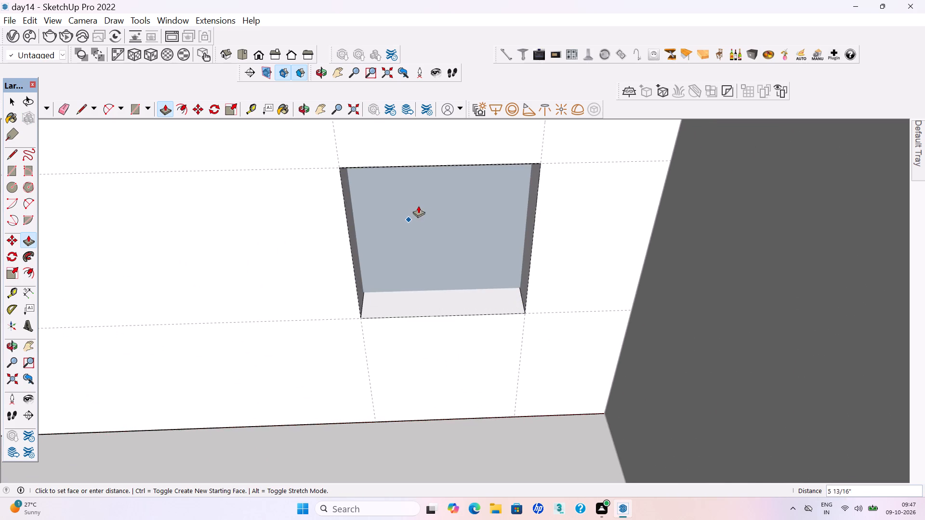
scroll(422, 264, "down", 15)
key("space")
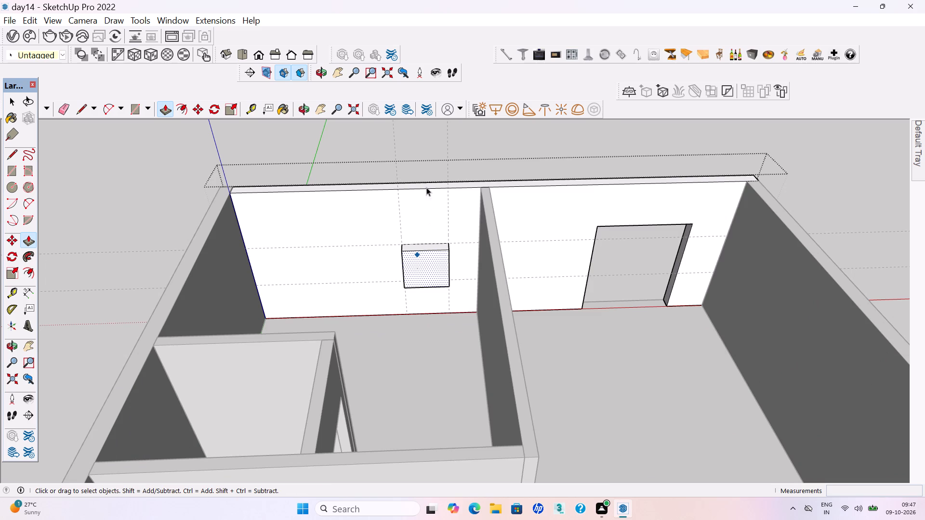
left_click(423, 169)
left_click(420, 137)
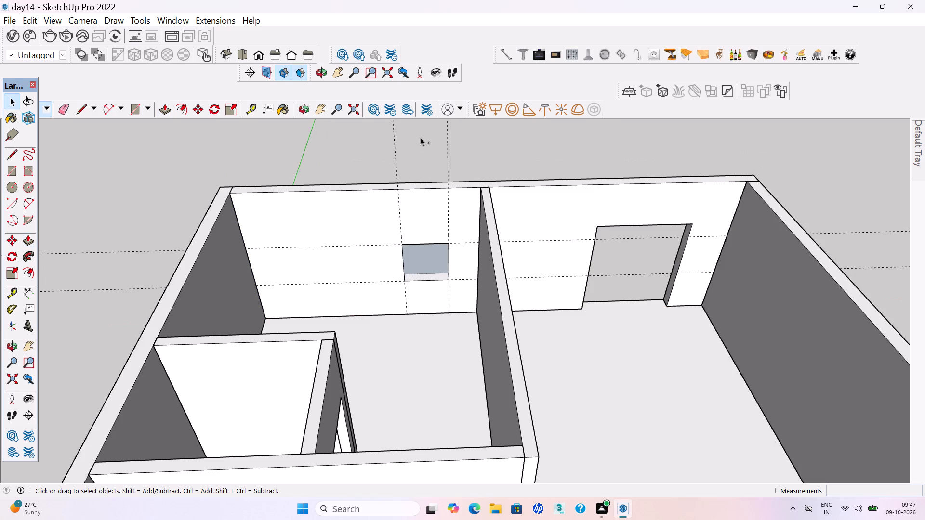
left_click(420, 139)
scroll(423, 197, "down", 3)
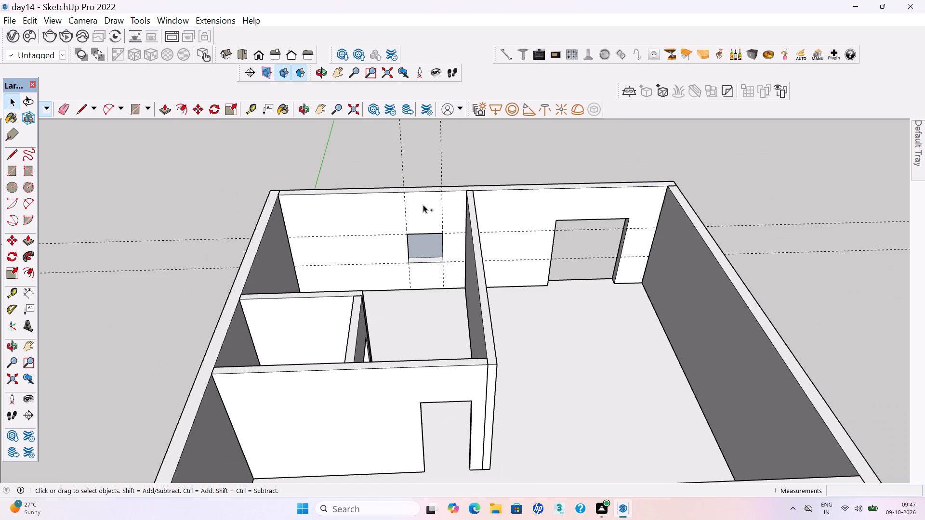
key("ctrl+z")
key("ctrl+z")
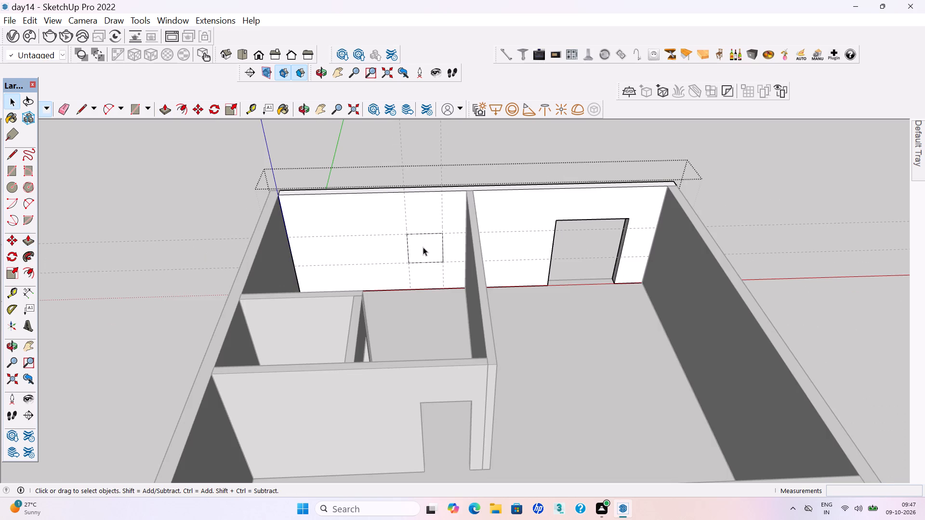
Push the window rectangle 9" through the corner room's outer wall to cut the opening, and leave the wall's group.
left_click(423, 247)
scroll(423, 248, "up", 10)
key("p")
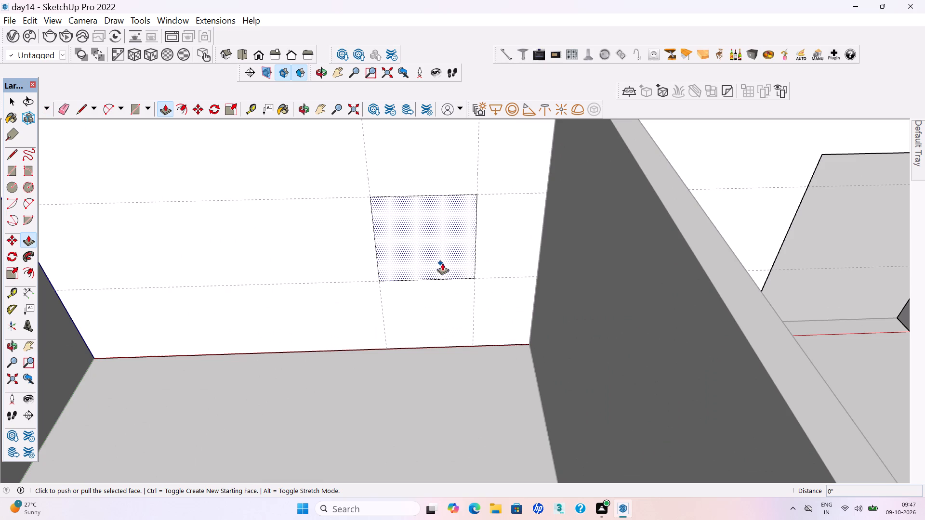
left_click(446, 258)
left_click(415, 237)
scroll(405, 236, "down", 7)
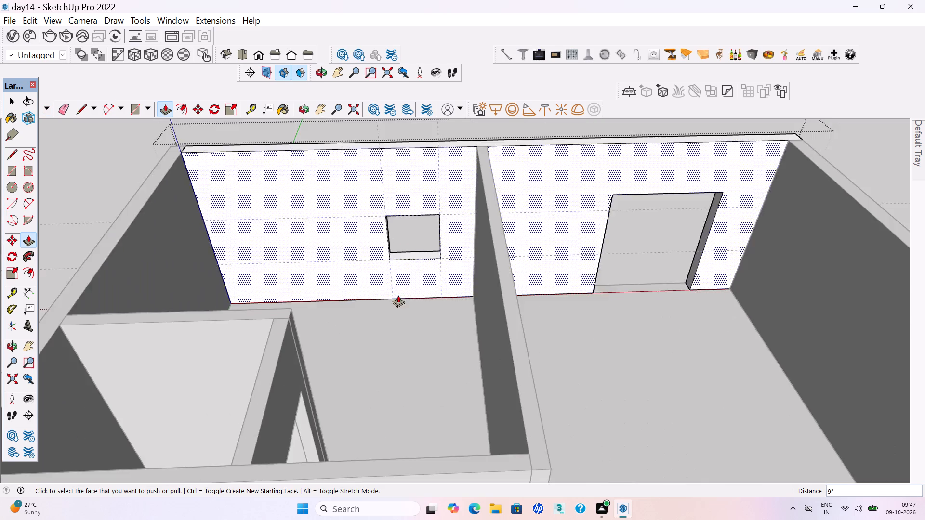
scroll(398, 295, "down", 13)
key("space")
left_click(490, 181)
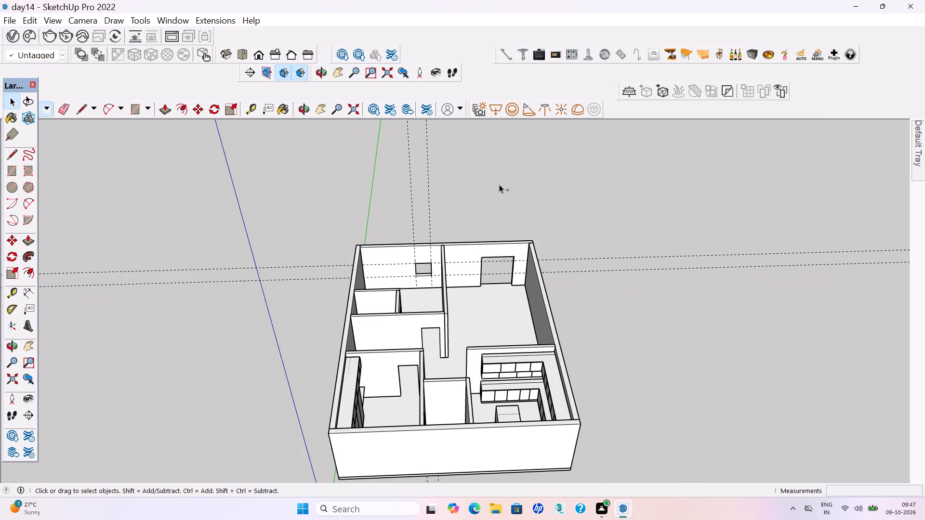
Save the model.
key("ctrl+s")
key("ctrl+s")
key("ctrl+s")
key("ctrl+s")
Delete the two vertical and two horizontal guides around the corner room's window opening.
middle_click_drag(399, 244, 413, 218)
scroll(415, 224, "up", 9)
left_click_drag(460, 233, 372, 179)
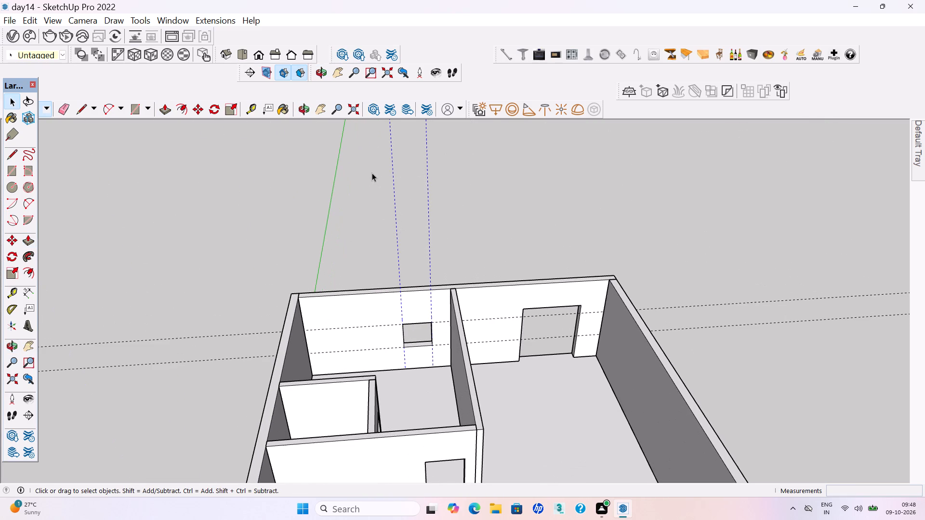
key("Delete")
scroll(309, 203, "down", 3)
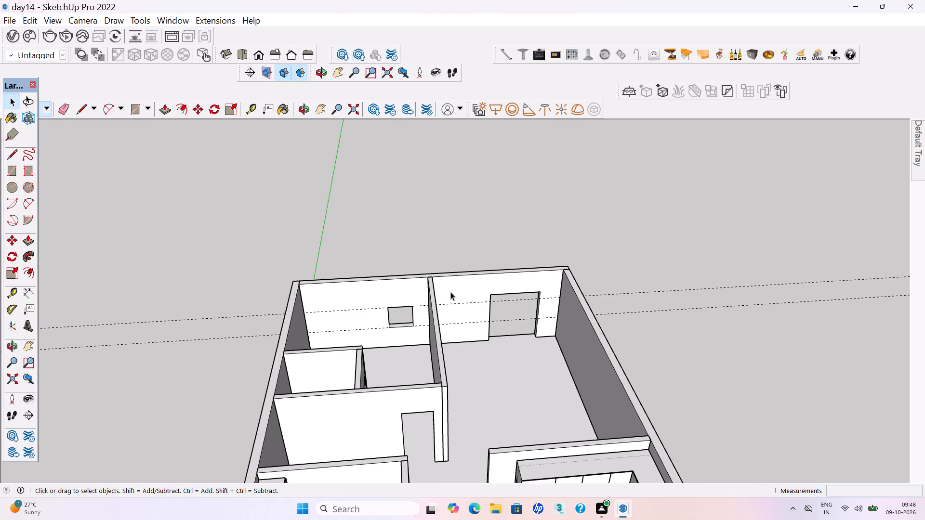
middle_click_drag(449, 315, 445, 341)
left_click_drag(793, 372, 725, 249)
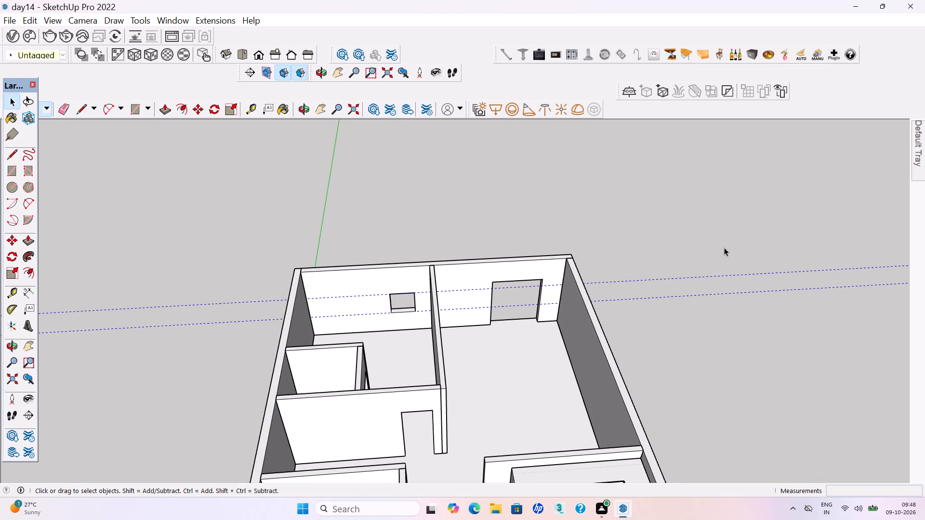
key("Delete")
Place a guide on the corner room floor 2' from the base of the long outer wall beside the small enclosed room.
scroll(464, 283, "down", 4)
middle_click_drag(410, 294, 350, 370)
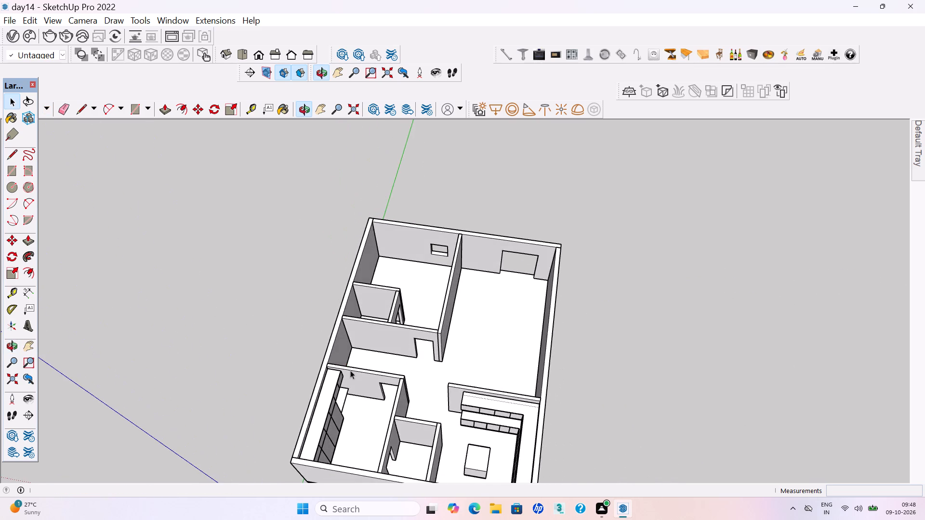
scroll(389, 244, "up", 5)
middle_click_drag(457, 318, 215, 369)
scroll(387, 215, "up", 1)
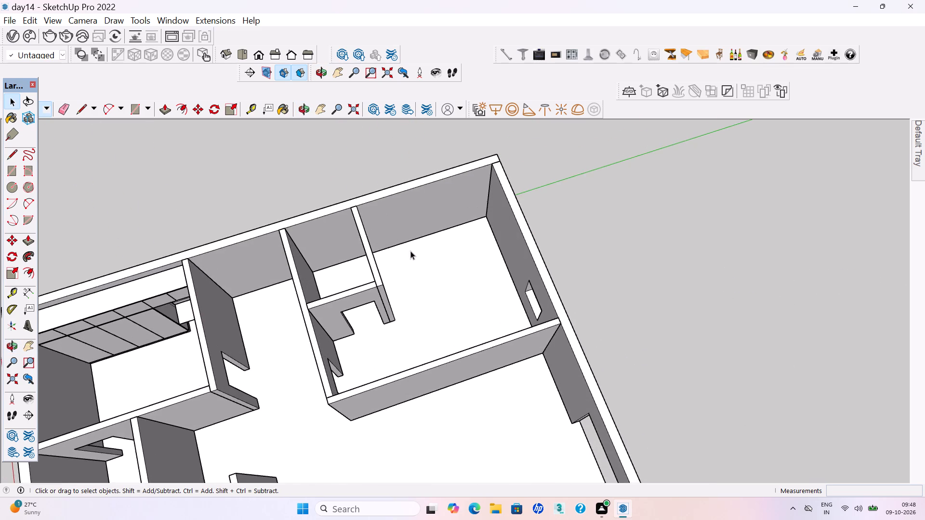
scroll(482, 331, "down", 3)
middle_click_drag(474, 321, 441, 258)
scroll(441, 258, "up", 7)
middle_click_drag(486, 297, 436, 297)
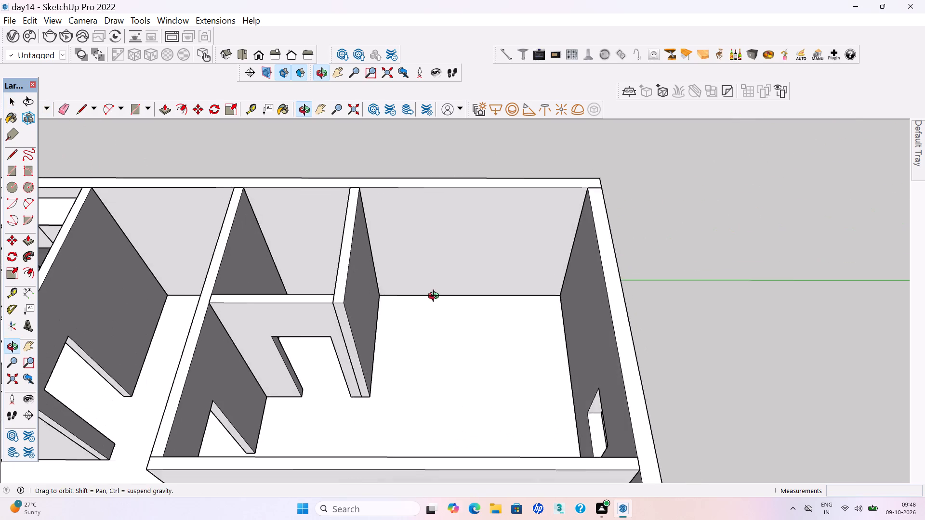
middle_click_drag(436, 297, 436, 298)
scroll(443, 320, "up", 2)
key("t")
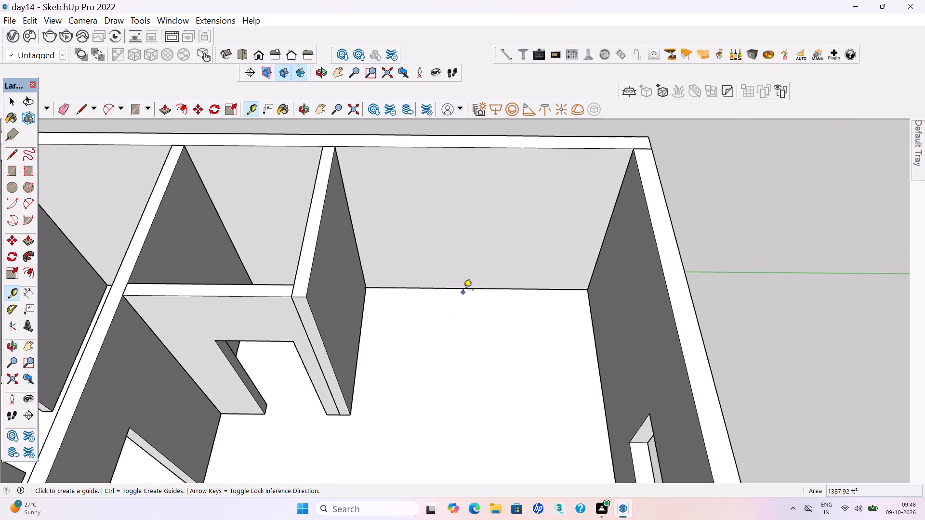
left_click(464, 289)
type("2'")
key("Return")
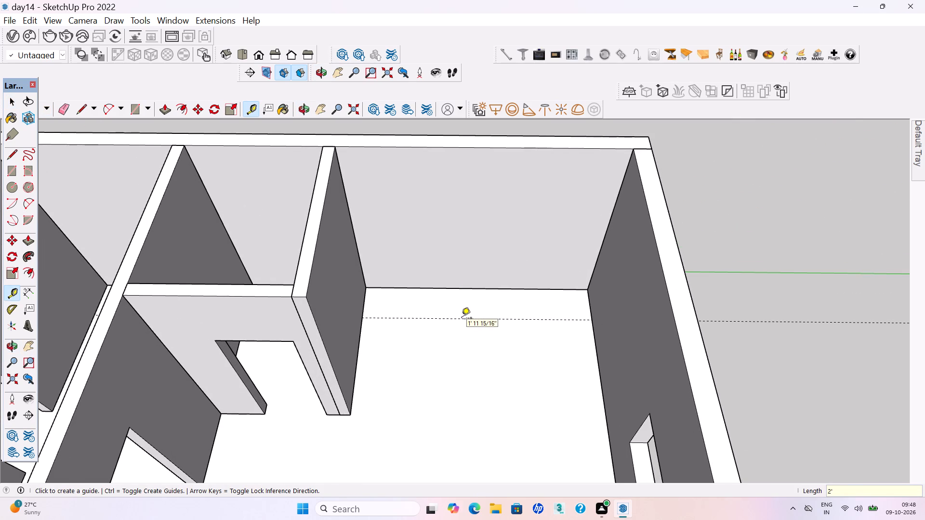
Draw a 2' deep floor rectangle between the outer wall and the guide, spanning the corner room's side walls, and group it.
scroll(456, 319, "down", 3)
middle_click_drag(459, 323, 463, 345)
scroll(447, 327, "up", 4)
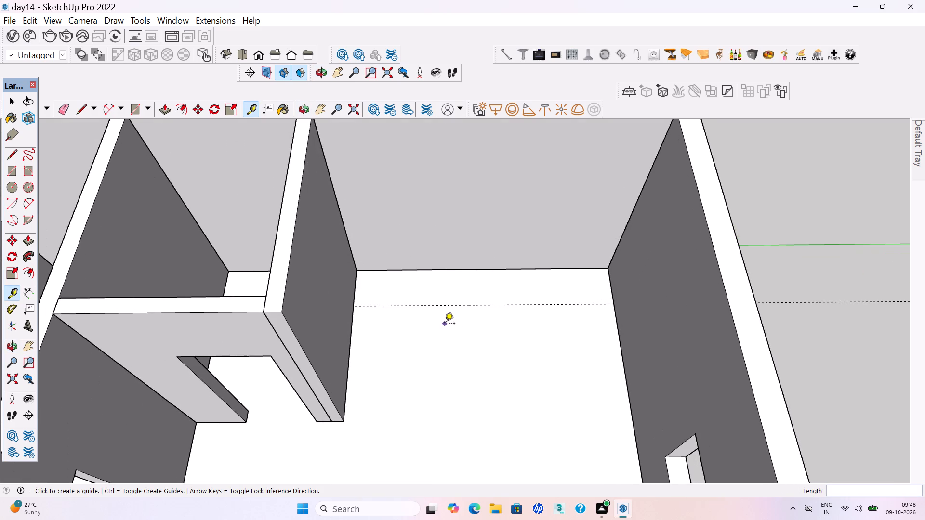
scroll(445, 324, "down", 1)
middle_click_drag(443, 318, 437, 295)
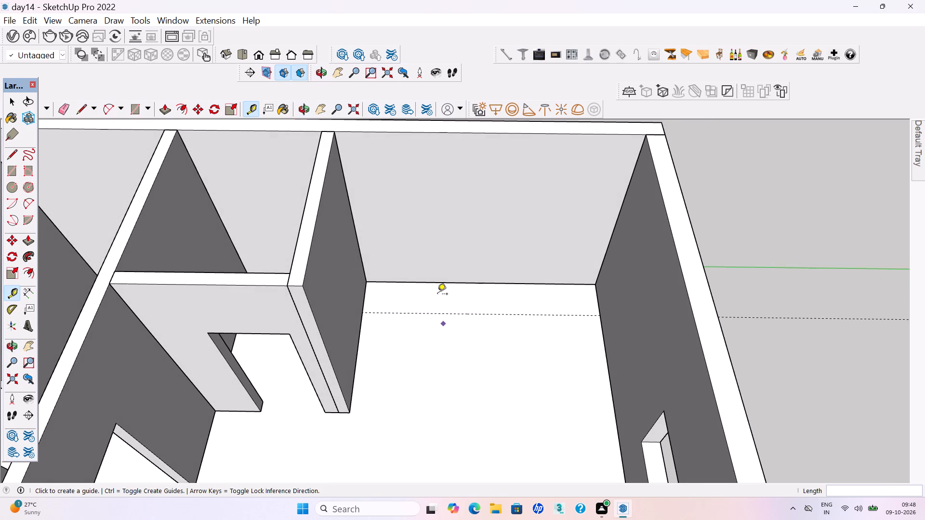
key("r")
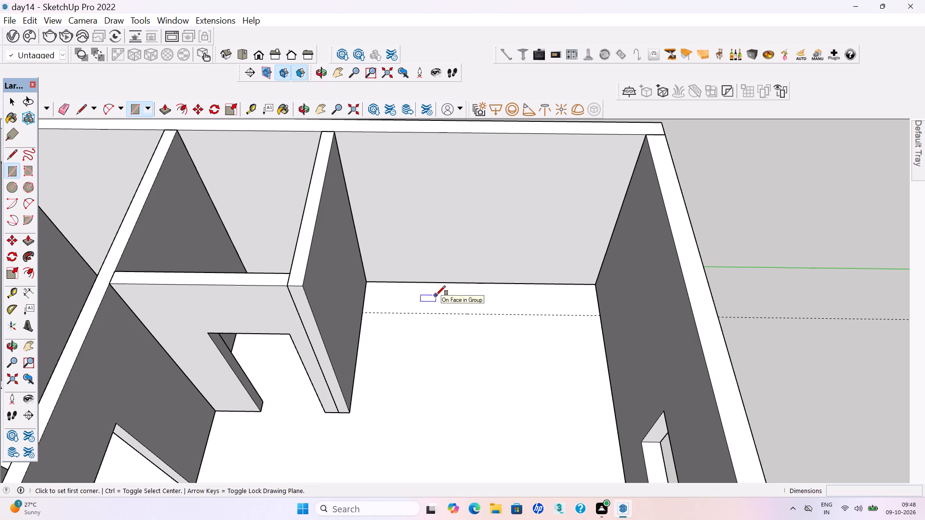
left_click(596, 284)
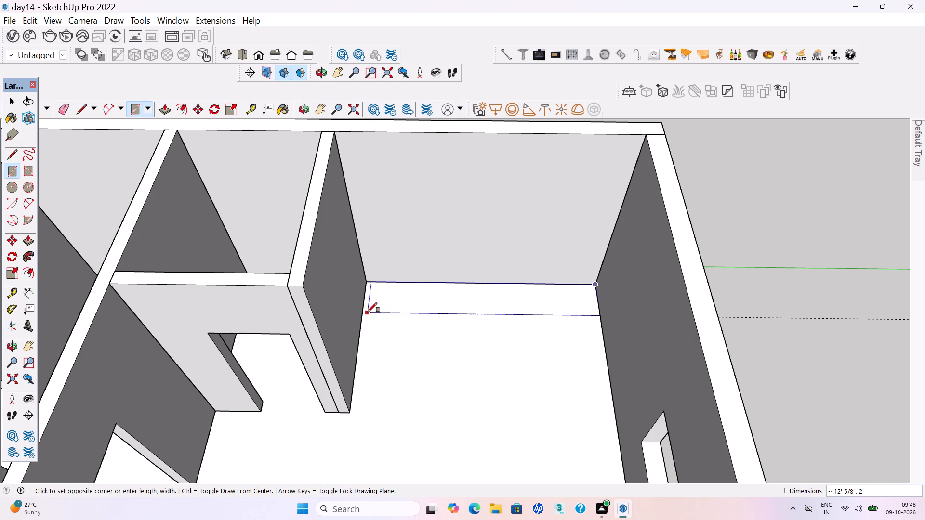
left_click(364, 312)
key("space")
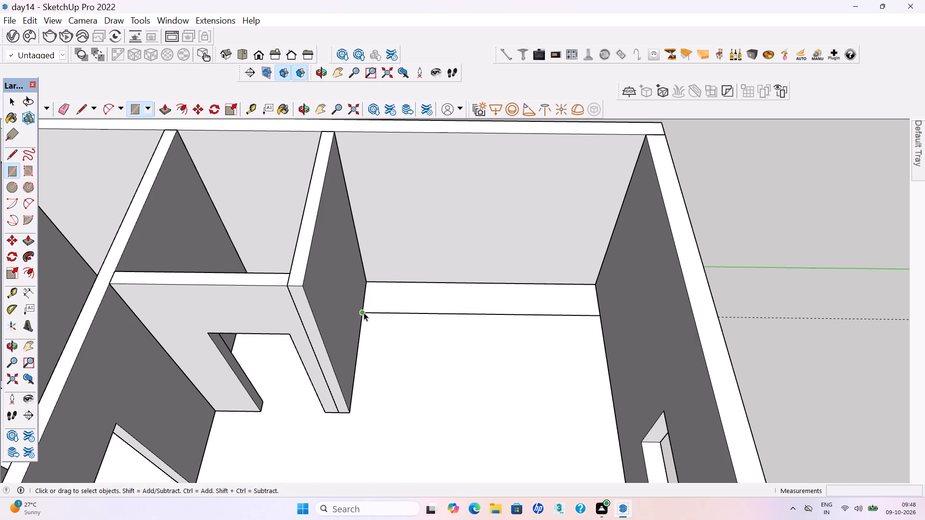
double_click(407, 302)
right_click(407, 302)
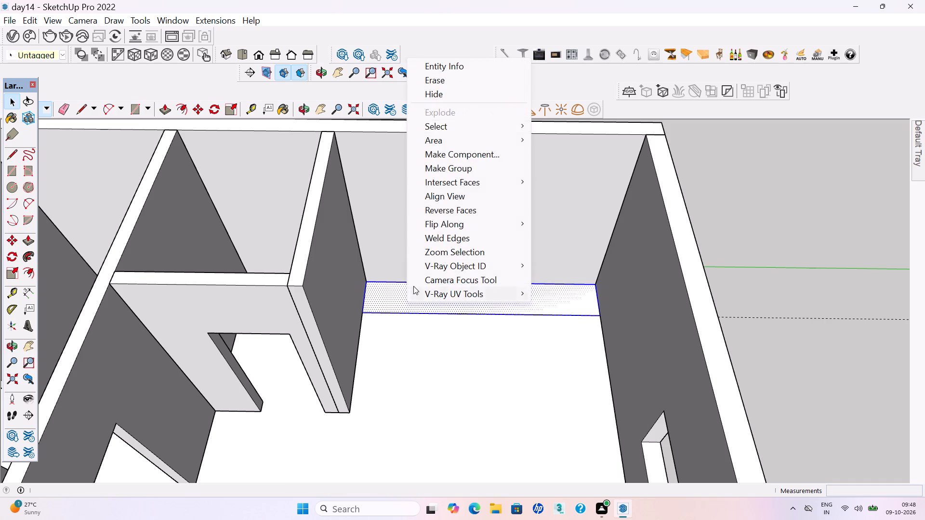
left_click(453, 171)
Extrude the grouped floor rectangle up 4" as a base, and leave its group.
double_click(453, 301)
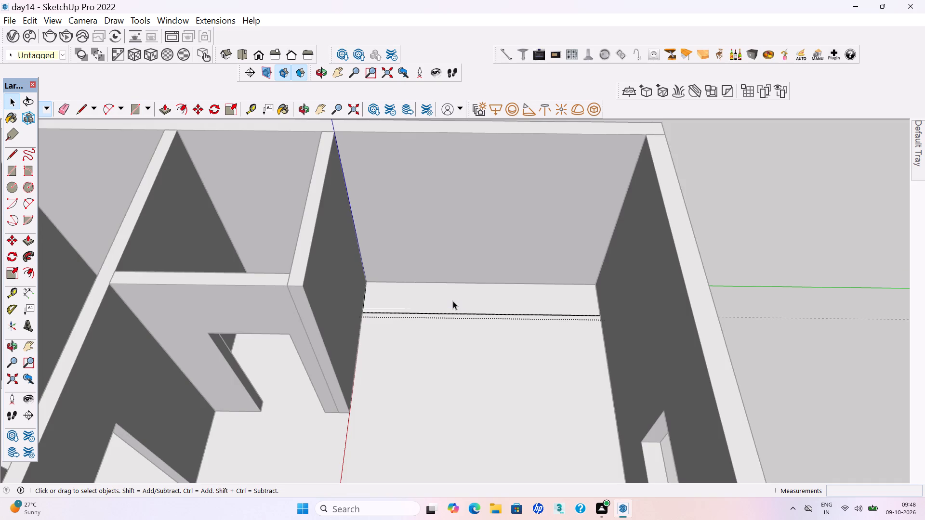
left_click(447, 301)
key("p")
key("Return")
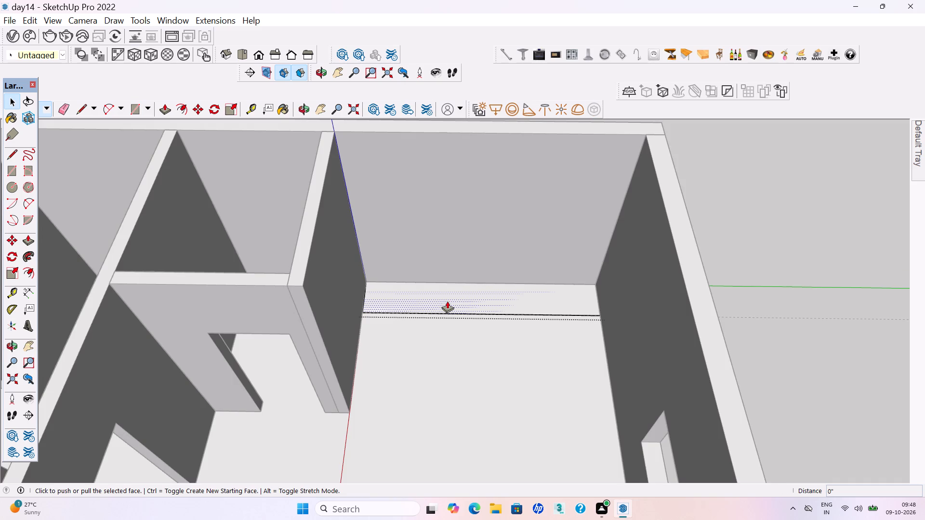
left_click(447, 301)
type("4\"")
key("Return")
key("space")
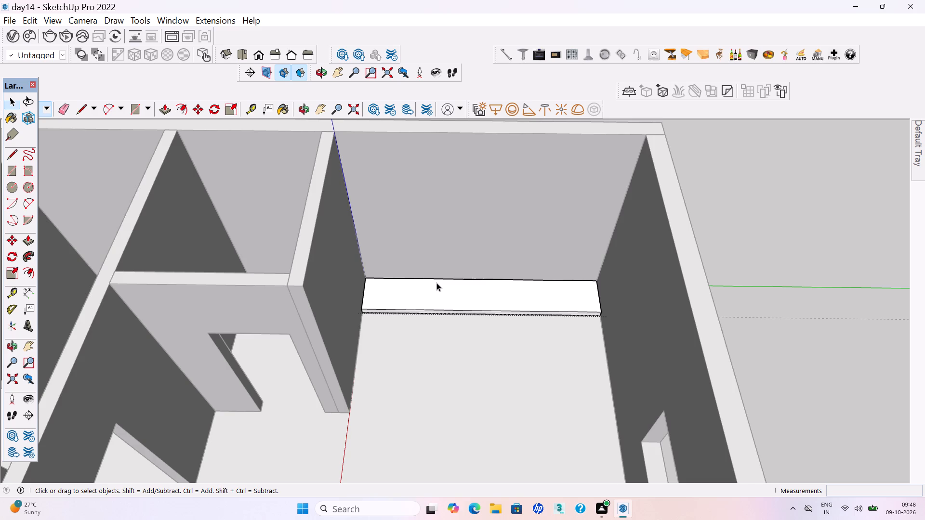
scroll(439, 291, "down", 5)
left_click(697, 339)
Draw a 12' 3 7/8" by 2' rectangle over the top of the base and make it a group.
scroll(417, 293, "up", 4)
middle_click_drag(442, 302, 449, 274)
scroll(449, 274, "up", 2)
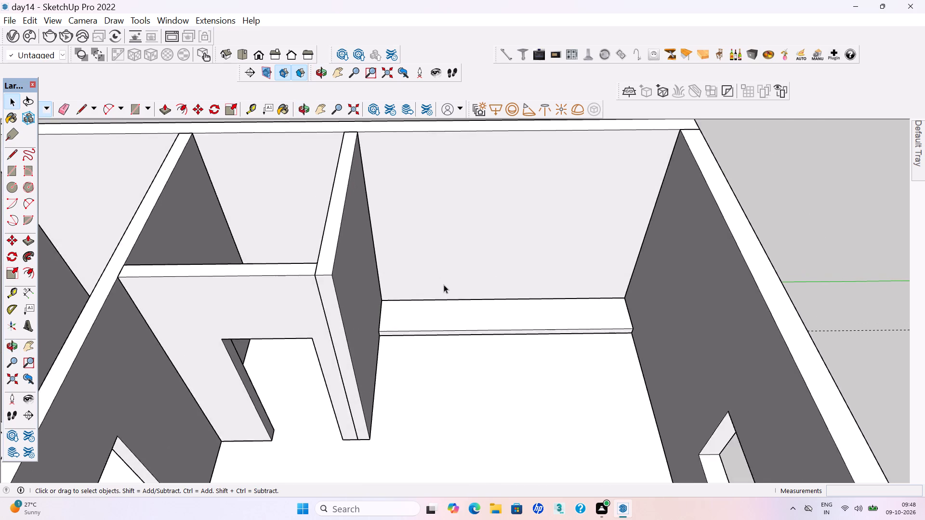
scroll(444, 285, "up", 1)
key("r")
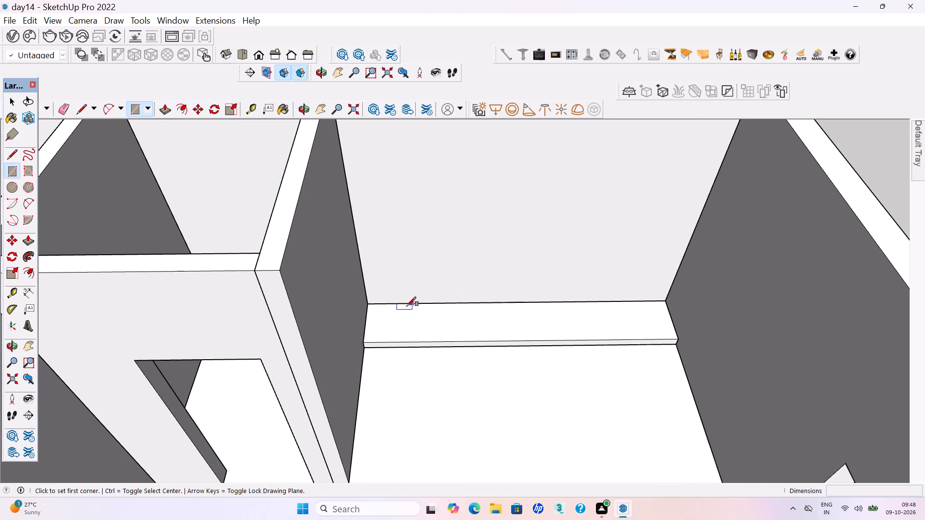
left_click(366, 305)
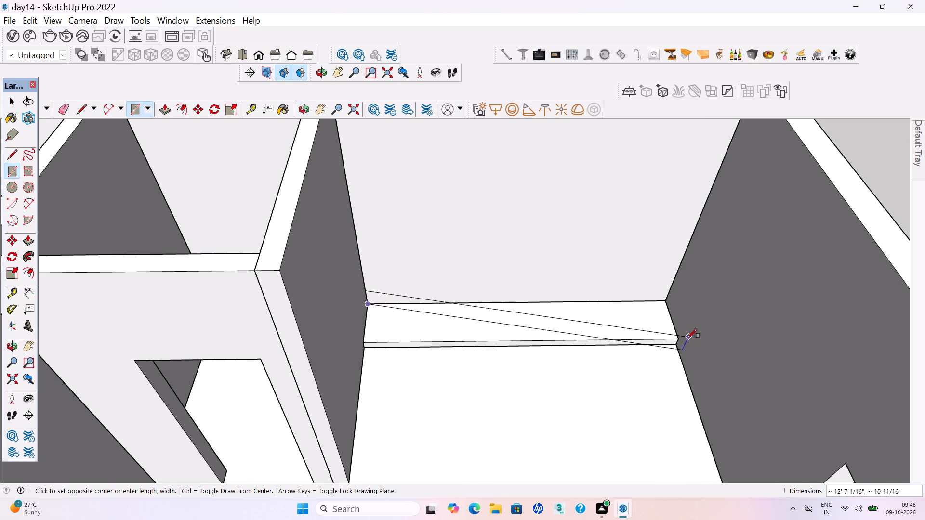
left_click(678, 339)
key("space")
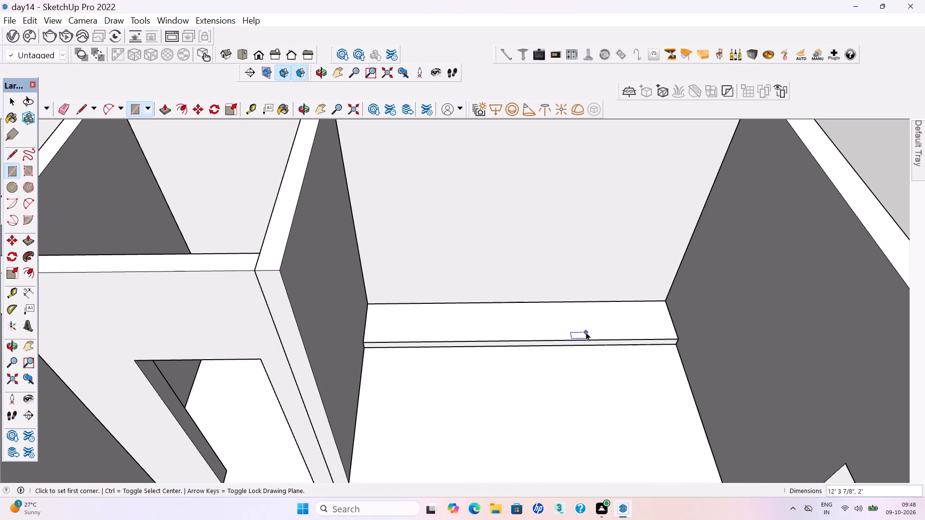
double_click(547, 329)
right_click(547, 329)
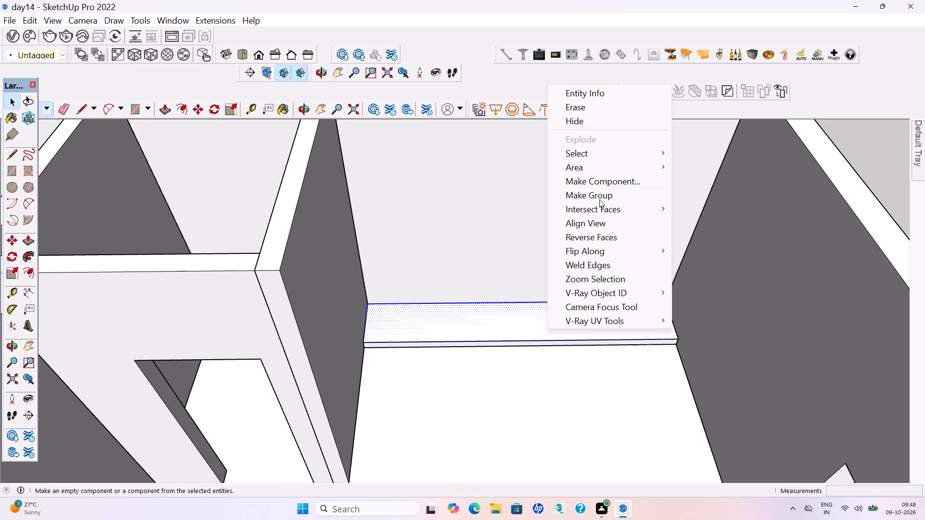
left_click(599, 199)
Open the grouped rectangle on top of the base and extrude its face up 7'.
double_click(530, 330)
left_click(502, 324)
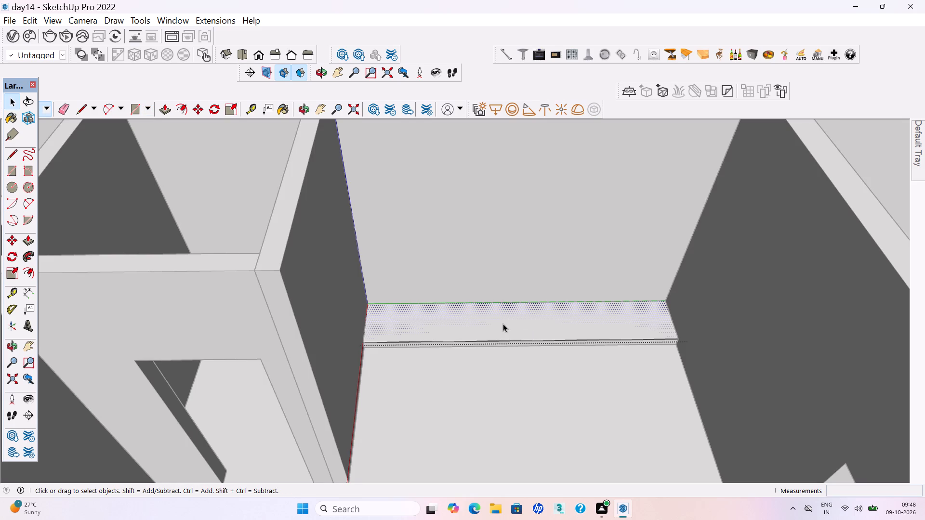
key("p")
key("Return")
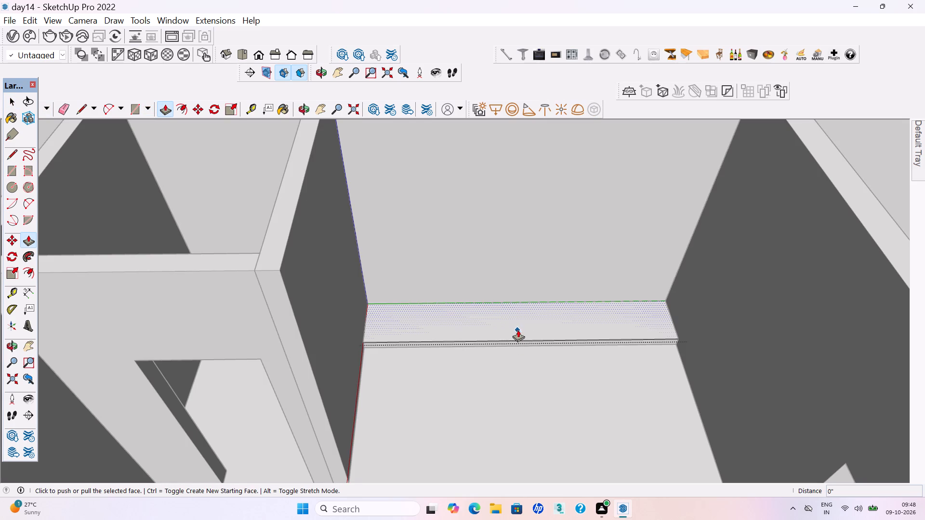
left_click(518, 330)
scroll(509, 270, "down", 3)
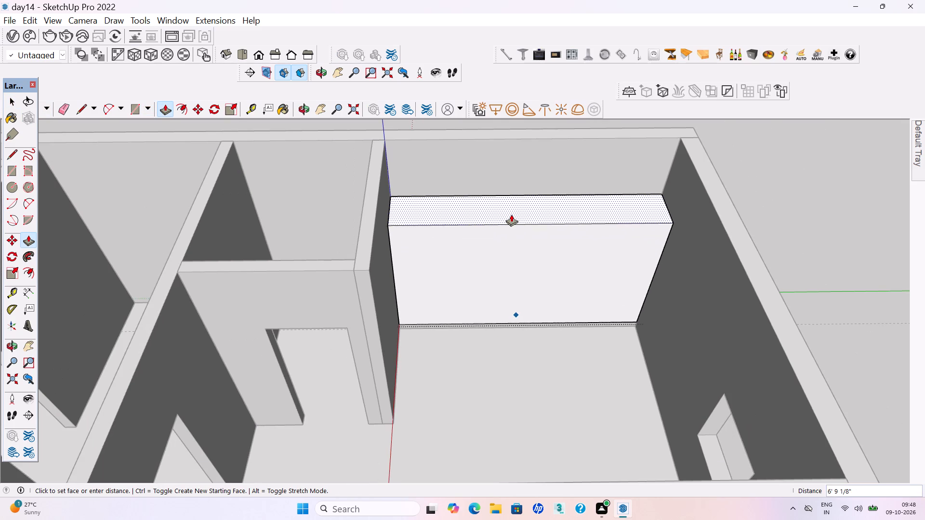
type("7'")
key("Return")
key("space")
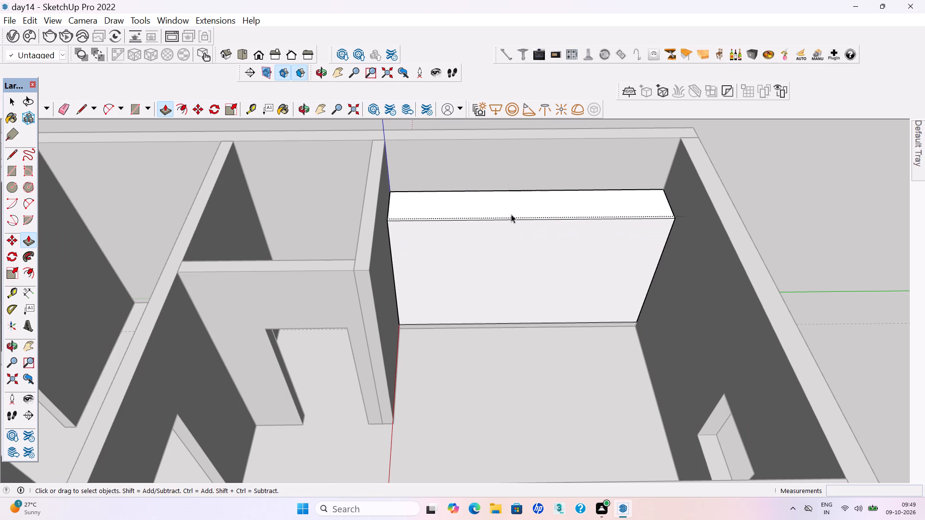
Offset the front face of the 7' unit inward by 18mm to form its panel frame.
left_click(507, 275)
key("f")
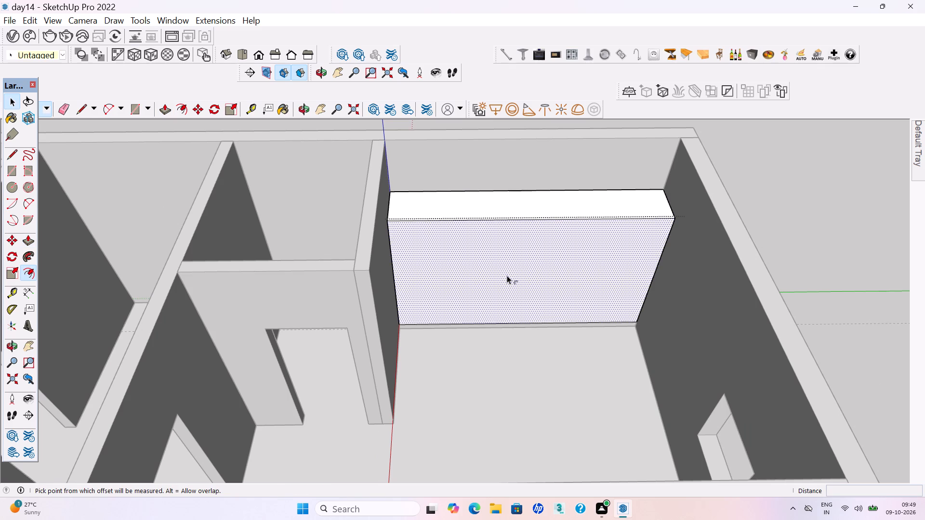
left_click(507, 275)
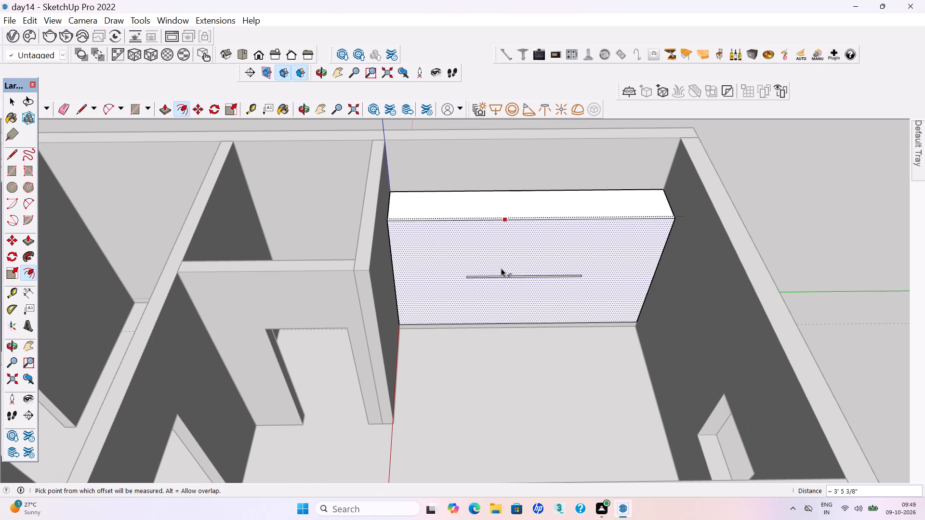
left_click(501, 268, "ctrl")
key("ctrl+z")
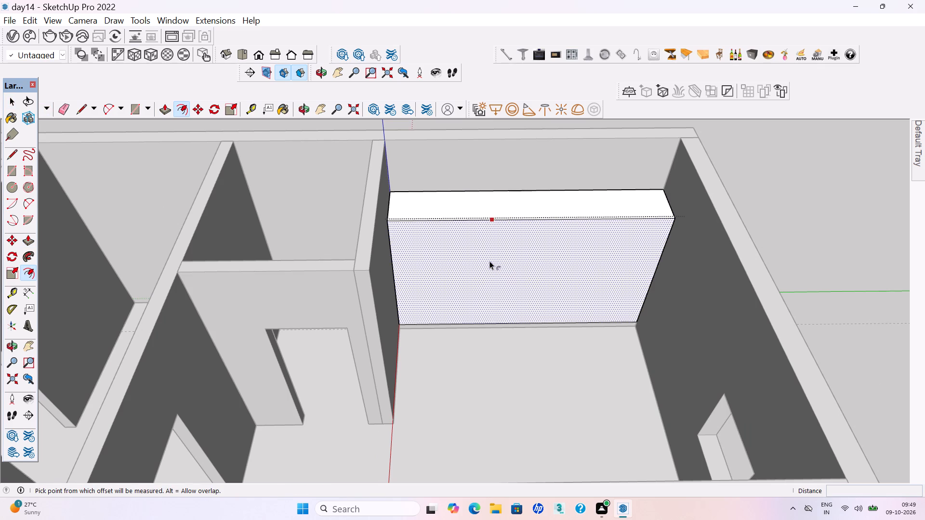
left_click(489, 261)
type("18mm")
key("Return")
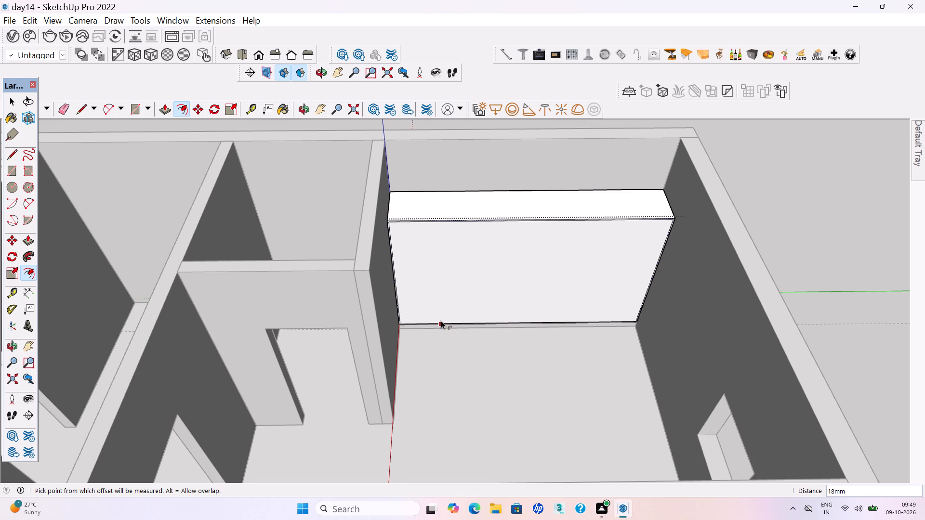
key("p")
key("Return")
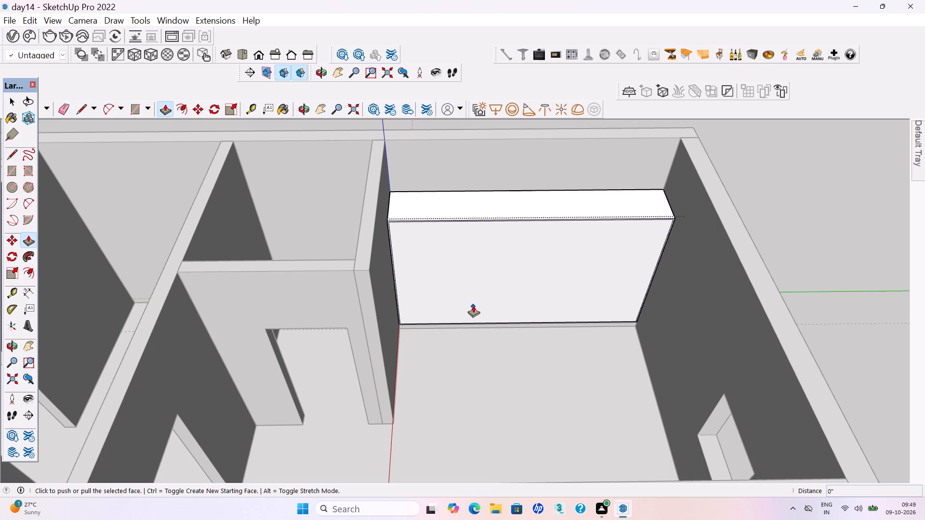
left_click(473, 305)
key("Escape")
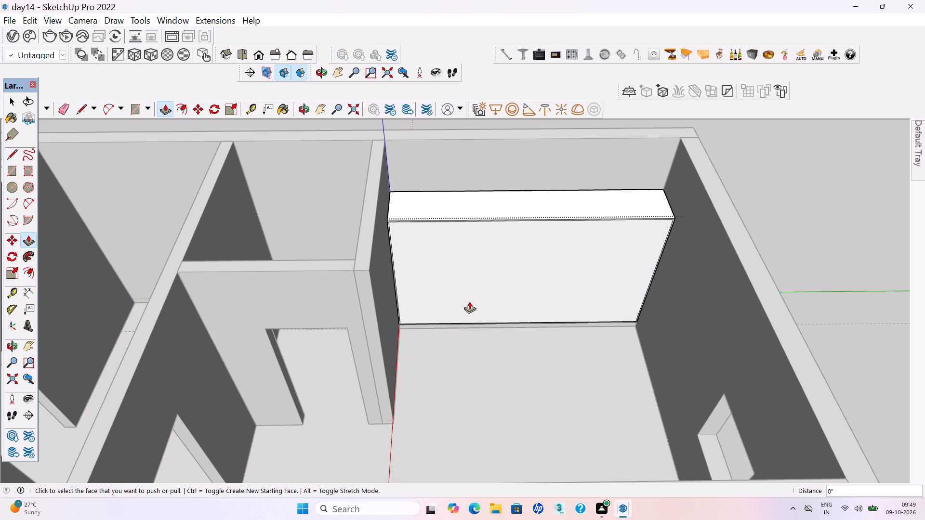
Push the inner front face back 1' 9 5/8" to hollow out the unit, and leave its group.
key("space")
left_click(483, 310)
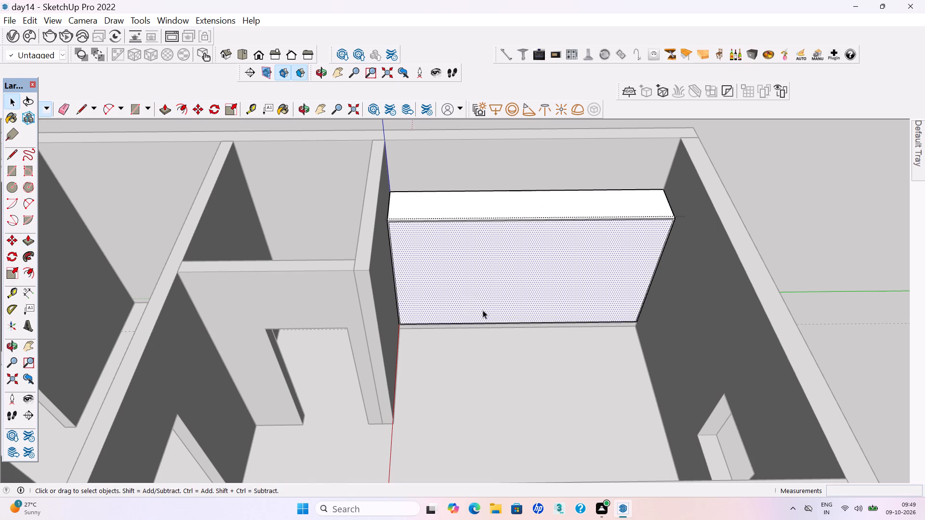
key("p")
key("Return")
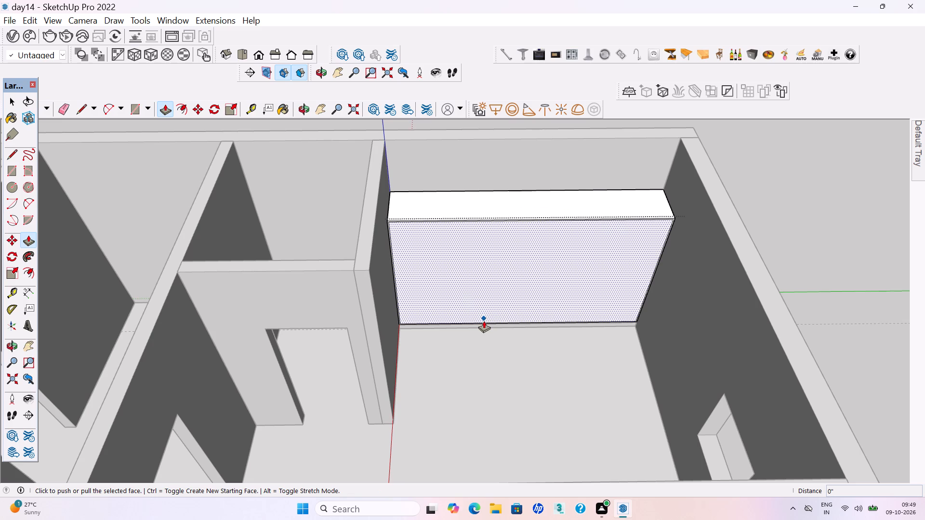
left_click(483, 312)
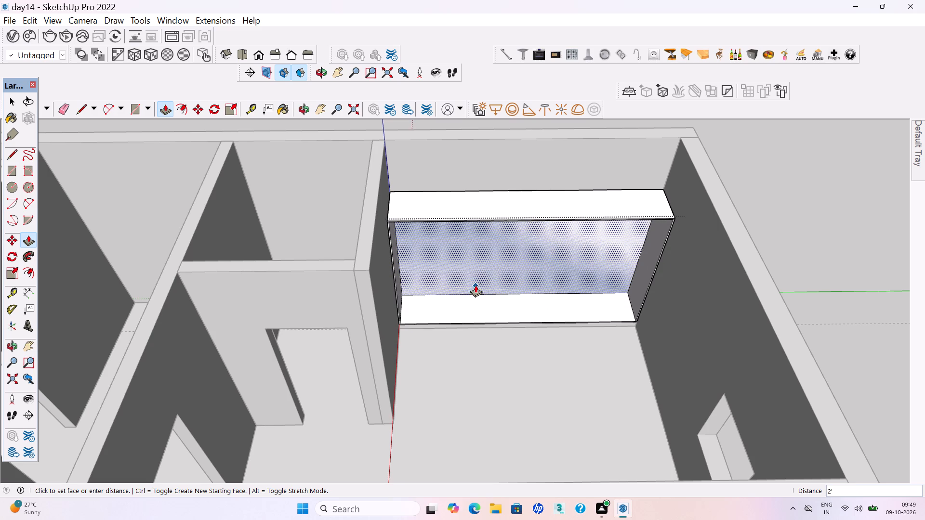
left_click(444, 286)
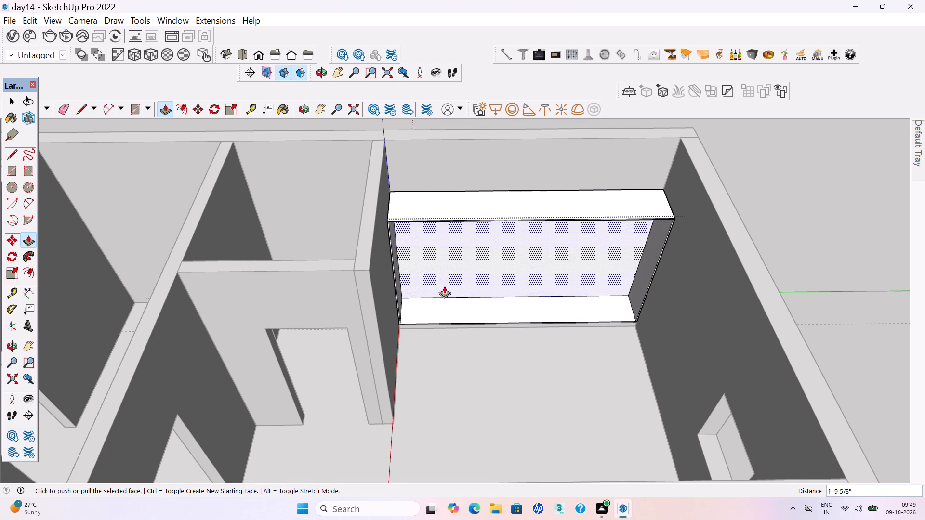
scroll(455, 283, "down", 3)
key("space")
scroll(449, 284, "down", 2)
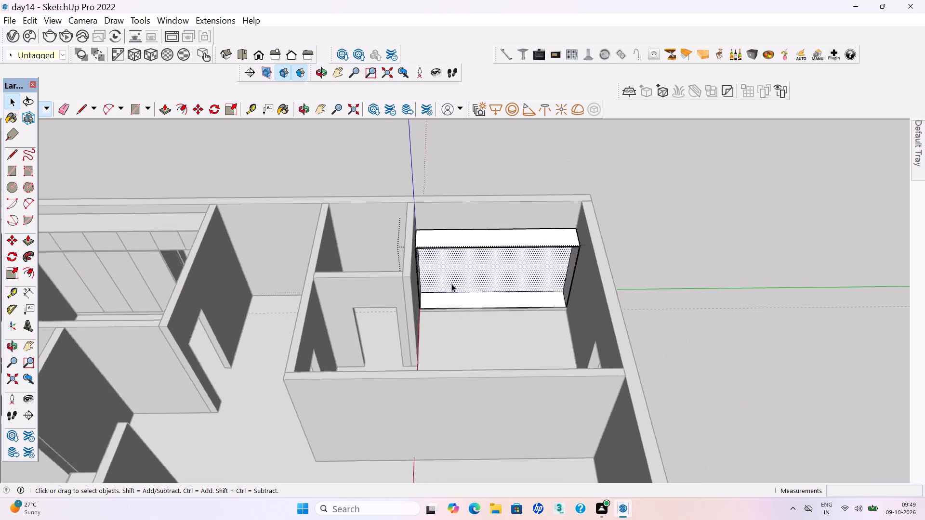
scroll(451, 284, "down", 2)
left_click(673, 234)
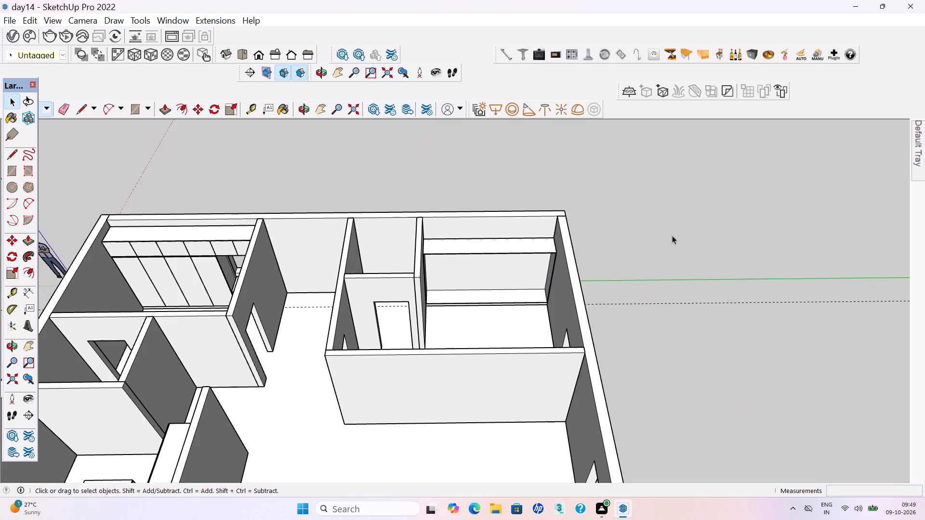
Save the model.
key("ctrl+s")
key("ctrl+s")
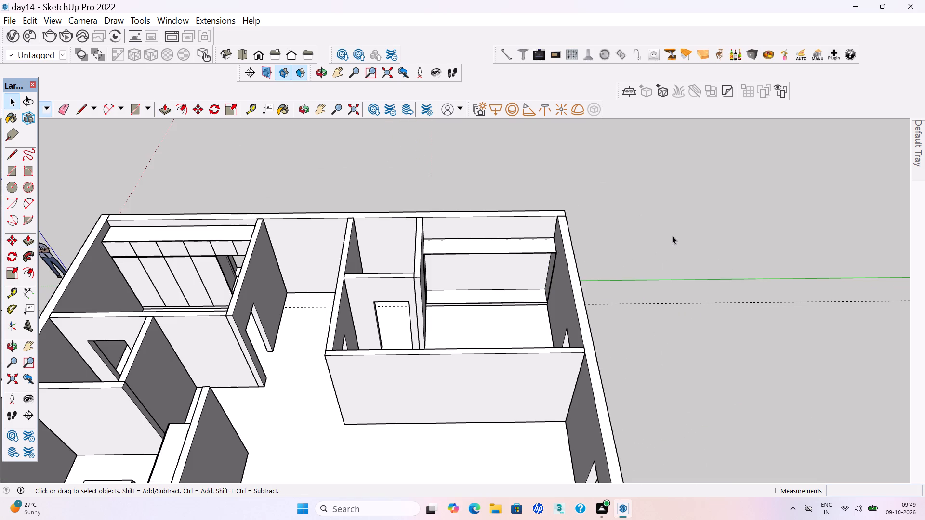
Examine the house layout and the corner room's new hollow unit from several angles.
scroll(677, 271, "down", 2)
middle_click_drag(653, 319, 668, 283)
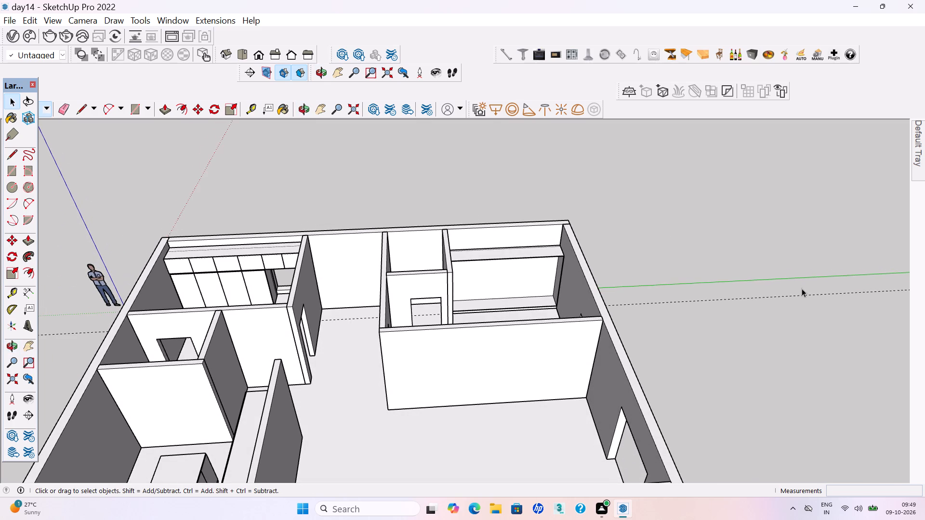
left_click(749, 351)
scroll(651, 363, "down", 4)
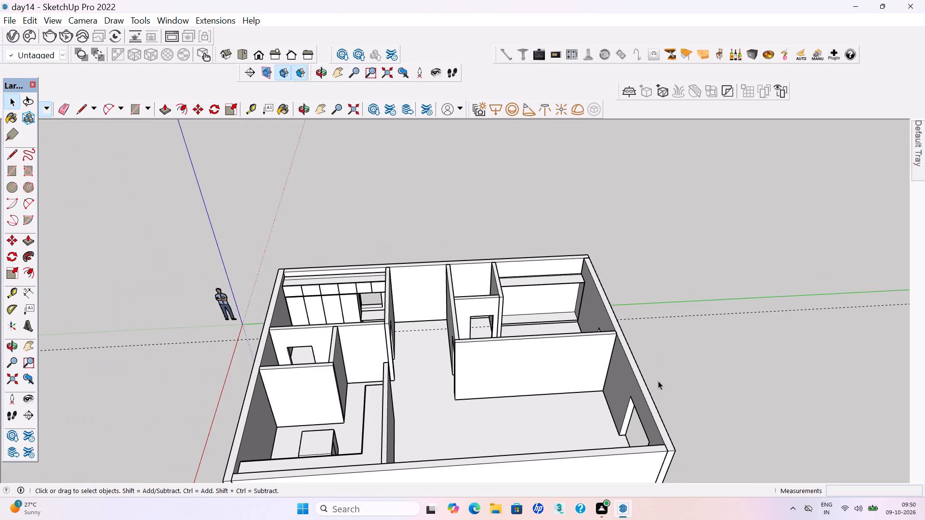
scroll(632, 410, "down", 5)
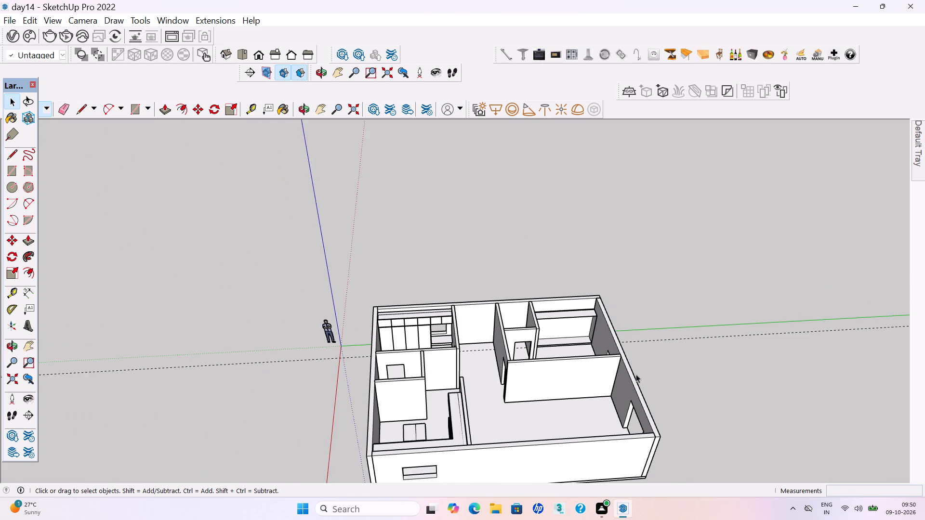
middle_click_drag(631, 373, 550, 371)
scroll(581, 373, "up", 9)
scroll(627, 381, "up", 6)
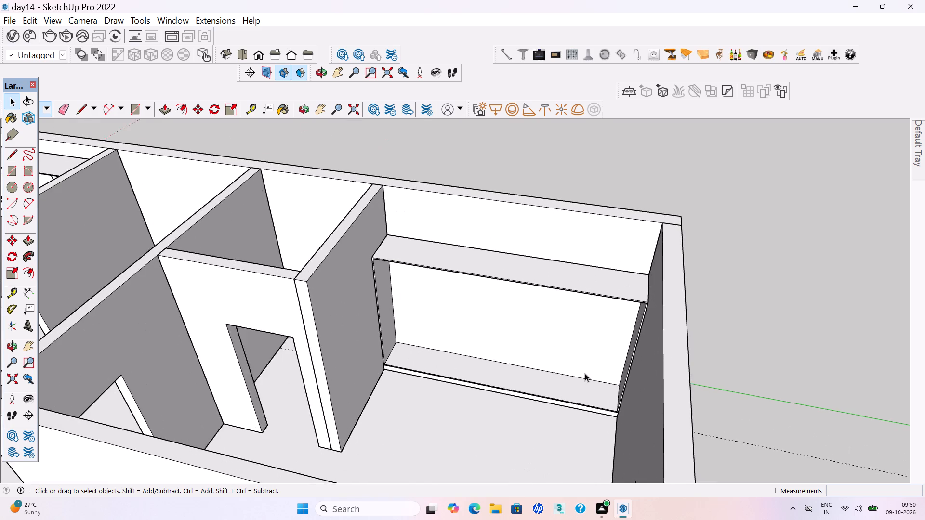
middle_click_drag(572, 388, 624, 370)
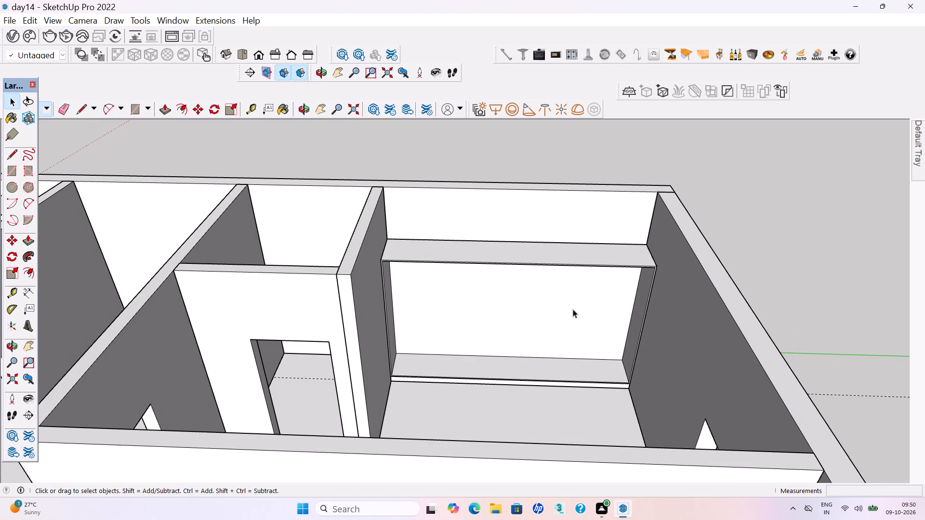
scroll(521, 288, "down", 6)
middle_click_drag(521, 327, 527, 372)
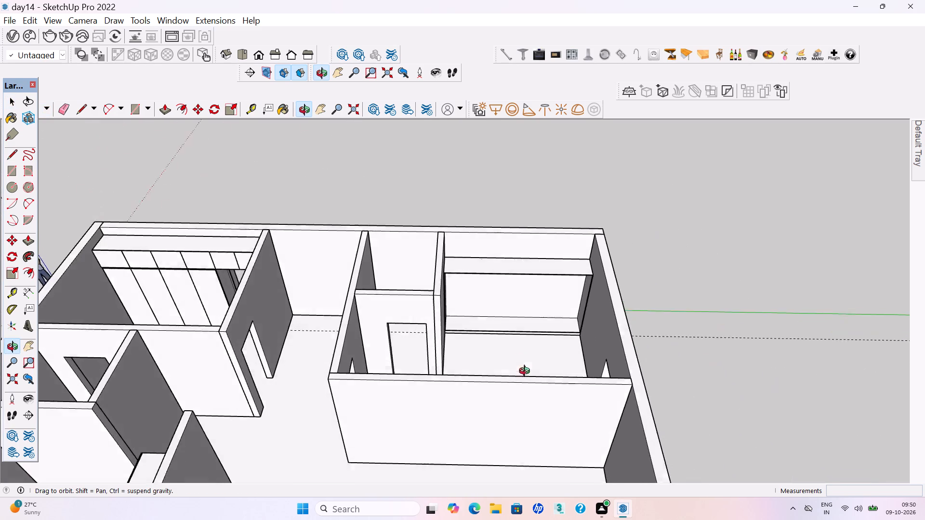
middle_click_drag(527, 372, 528, 434)
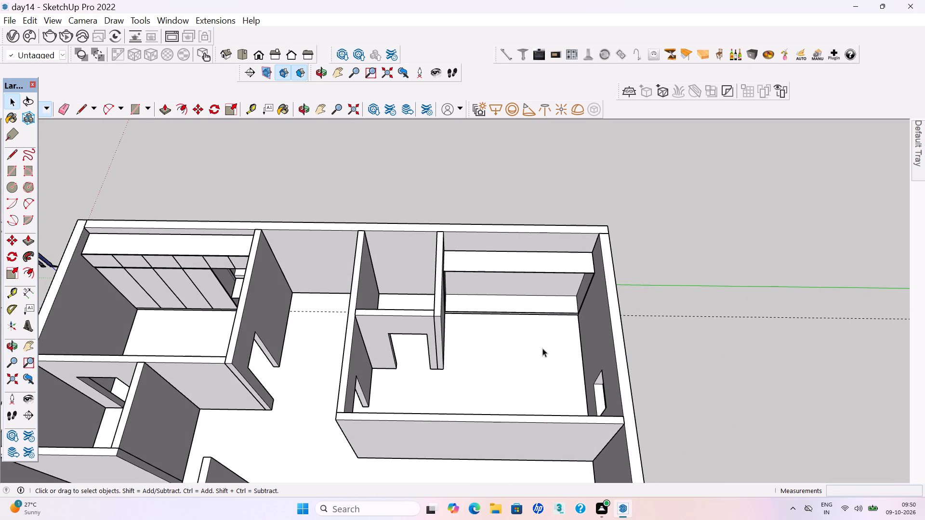
Place a vertical guide at the midpoint of the unit's front, measured from its side edge beside the outer wall.
scroll(585, 274, "up", 4)
middle_click_drag(586, 274, 599, 211)
scroll(557, 276, "up", 4)
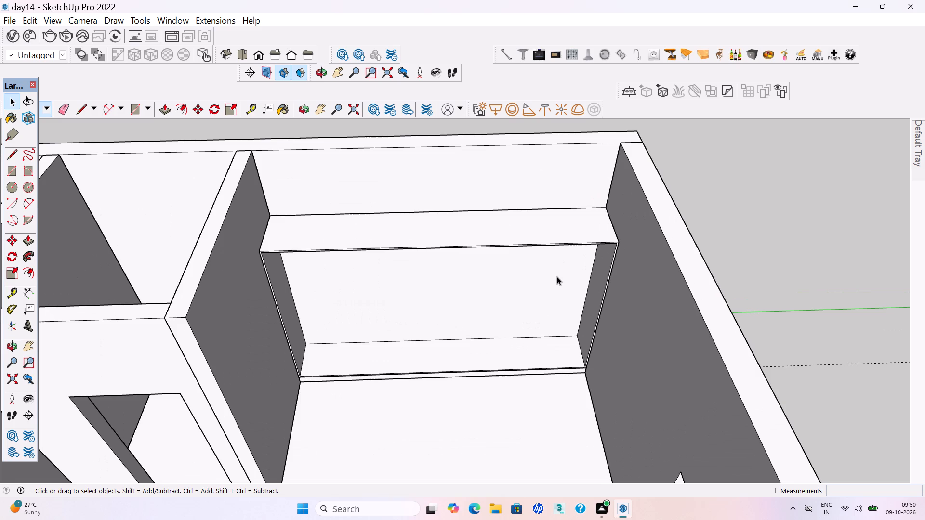
key("t")
scroll(594, 309, "up", 4)
left_click(605, 312)
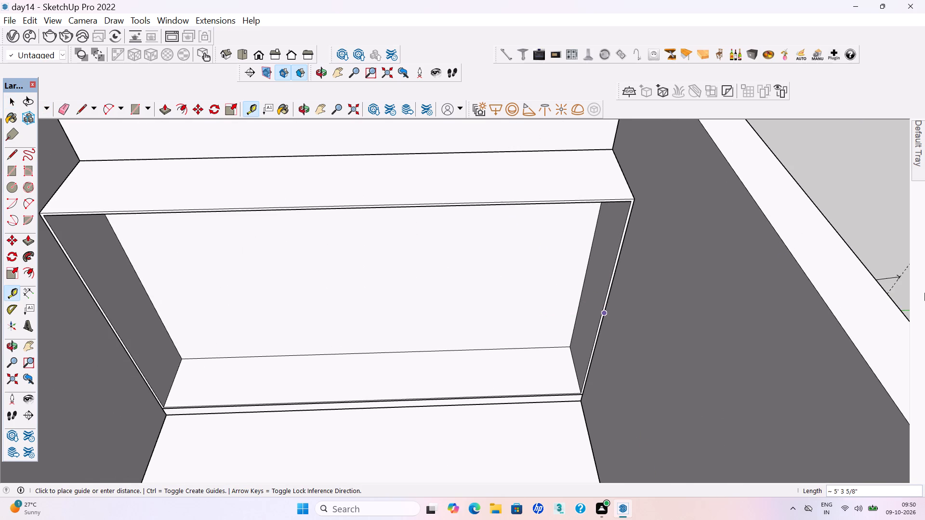
scroll(377, 321, "down", 4)
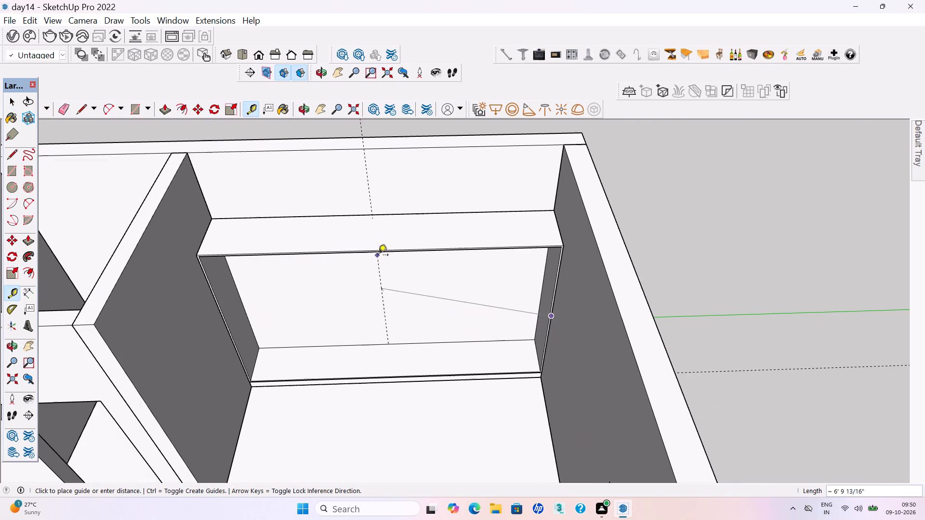
left_click(387, 250)
Draw a line about 6' 1 1/4" long along the unit's inner top front edge, from the centre guide to the inner corner, and select it.
scroll(436, 270, "down", 2)
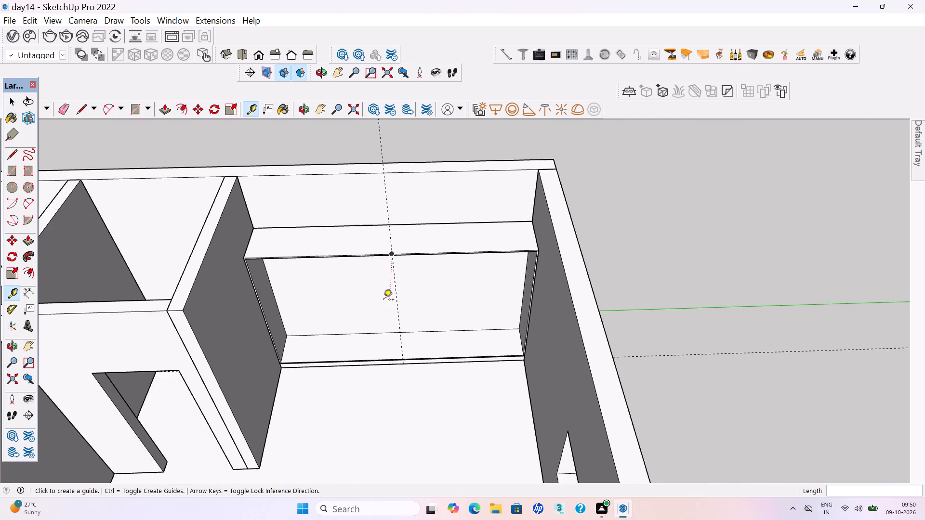
middle_click_drag(382, 294, 371, 247)
scroll(386, 246, "up", 9)
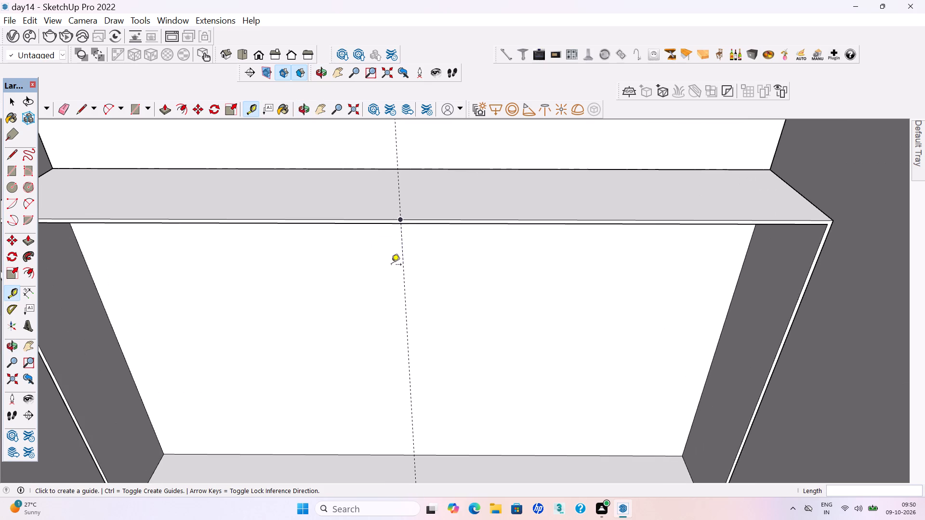
key("l")
key("Return")
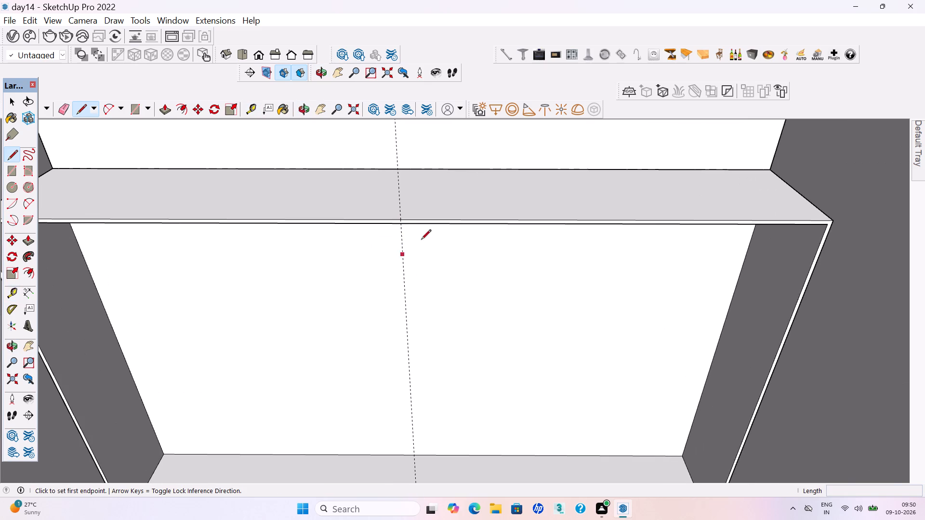
scroll(428, 225, "up", 4)
scroll(383, 233, "up", 8)
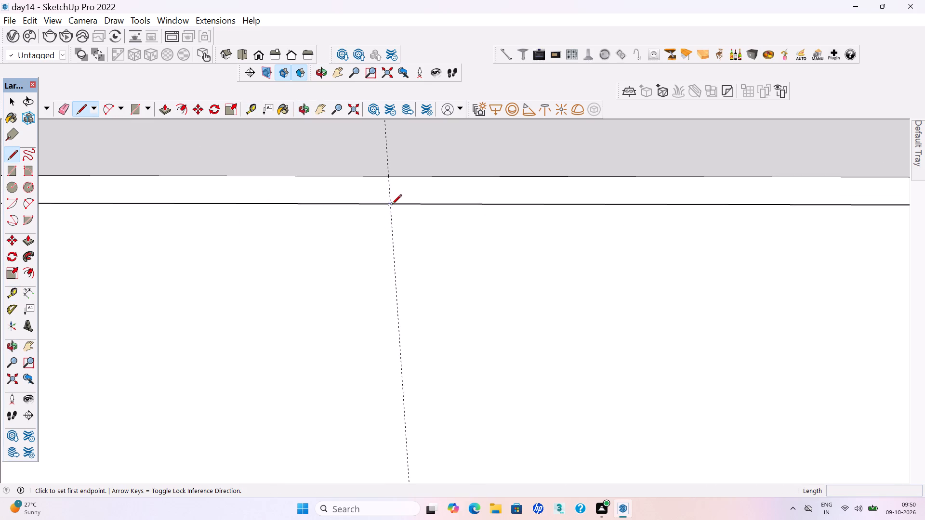
left_click(391, 205)
scroll(136, 470, "down", 5)
scroll(140, 367, "down", 5)
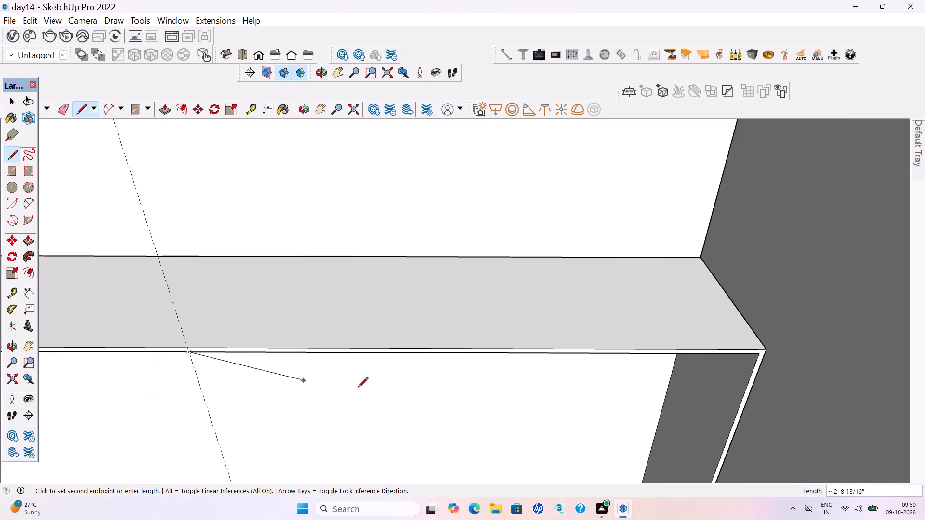
scroll(723, 410, "up", 4)
scroll(768, 340, "up", 4)
left_click(778, 324)
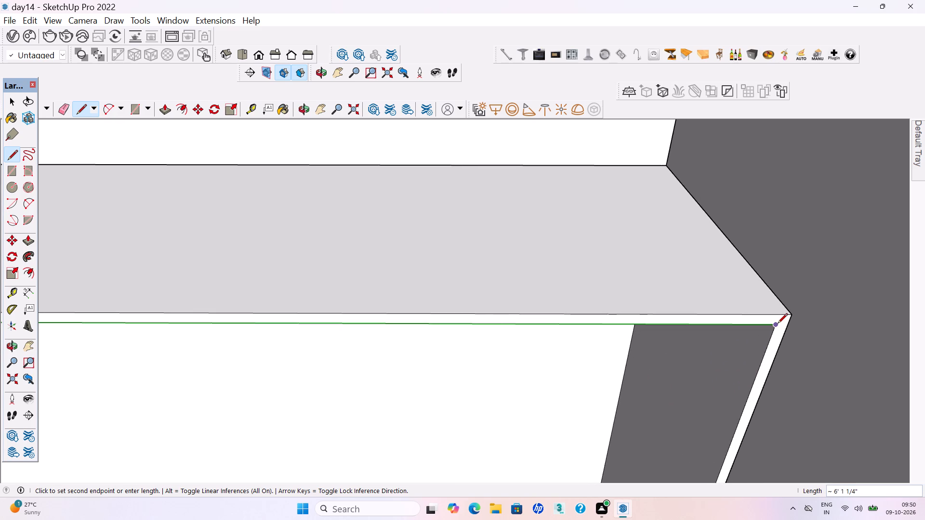
key("space")
left_click(570, 324)
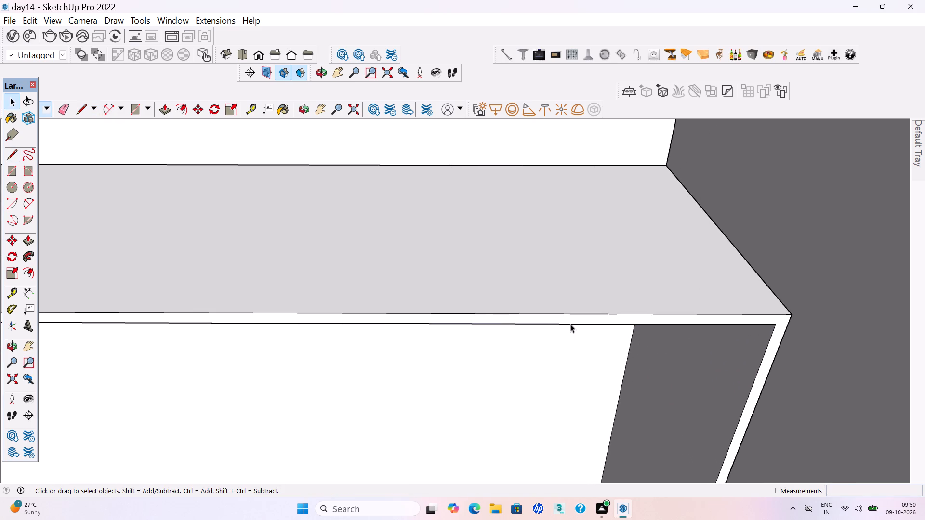
Divide the selected line along the unit's inner top front edge into 3 equal segments.
right_click(570, 324)
left_click(604, 406)
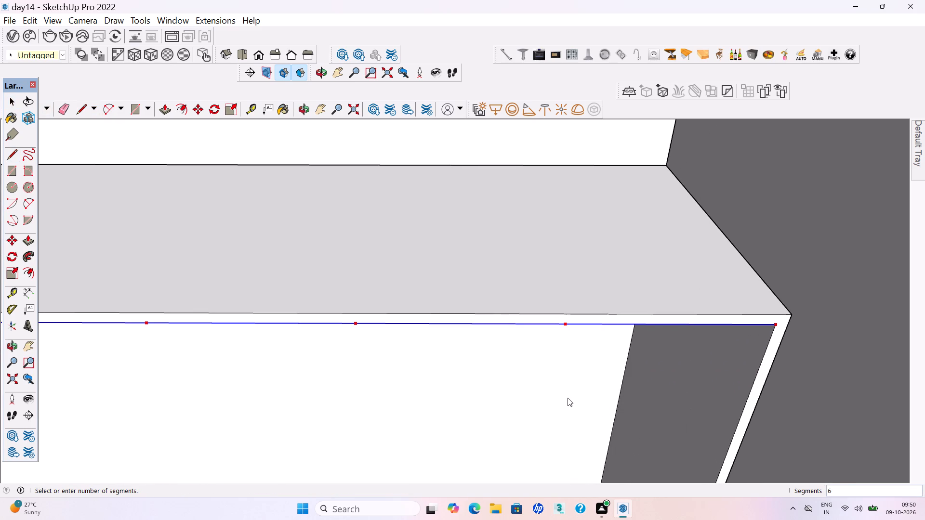
key("3")
key("Return")
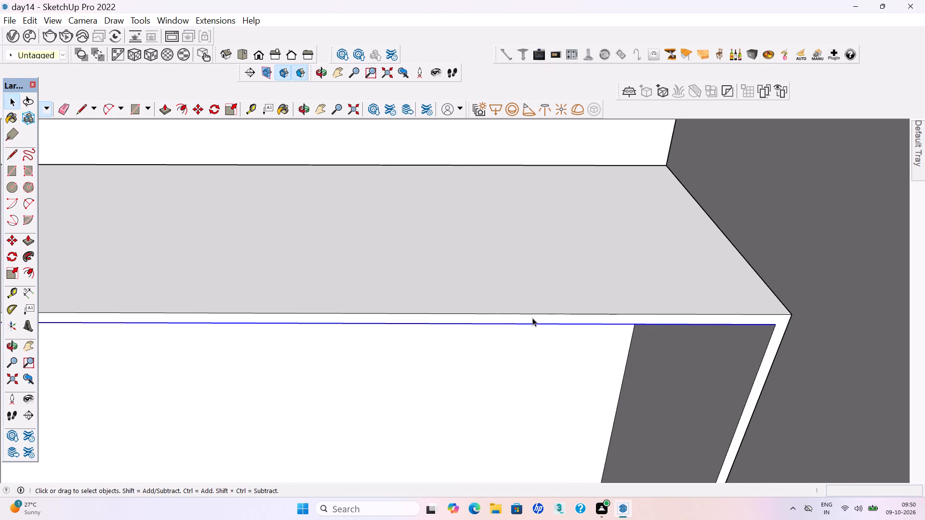
left_click(536, 324)
Draw a full-height front rectangle from the division point nearest the outer wall to the opening's bottom inner corner.
scroll(525, 364, "down", 5)
scroll(513, 310, "down", 2)
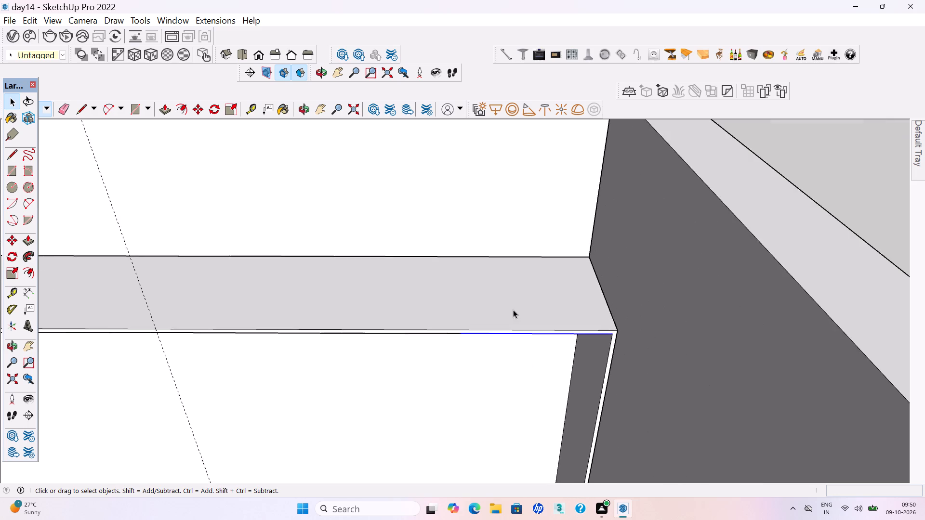
scroll(513, 310, "down", 1)
scroll(552, 284, "down", 4)
scroll(519, 343, "down", 1)
key("r")
scroll(497, 334, "up", 2)
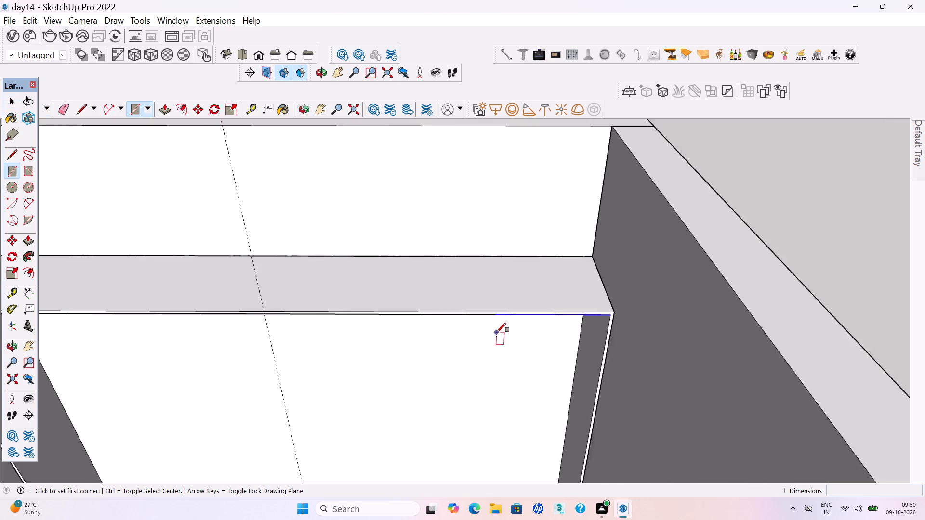
scroll(497, 332, "up", 9)
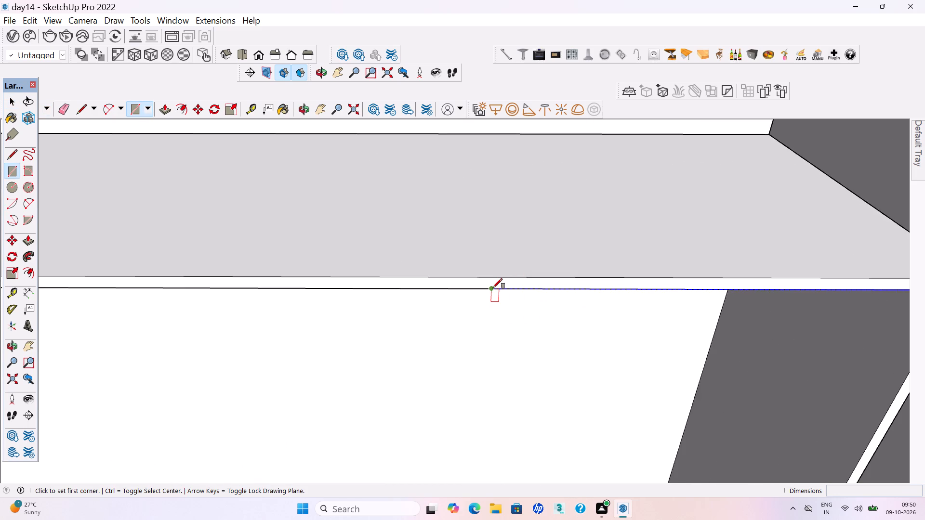
left_click(493, 288)
scroll(497, 292, "down", 18)
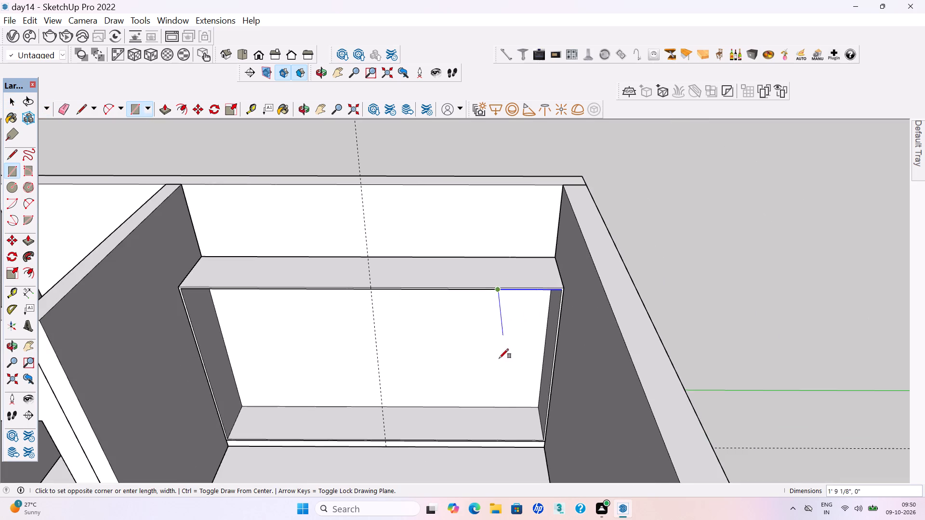
scroll(509, 422, "up", 13)
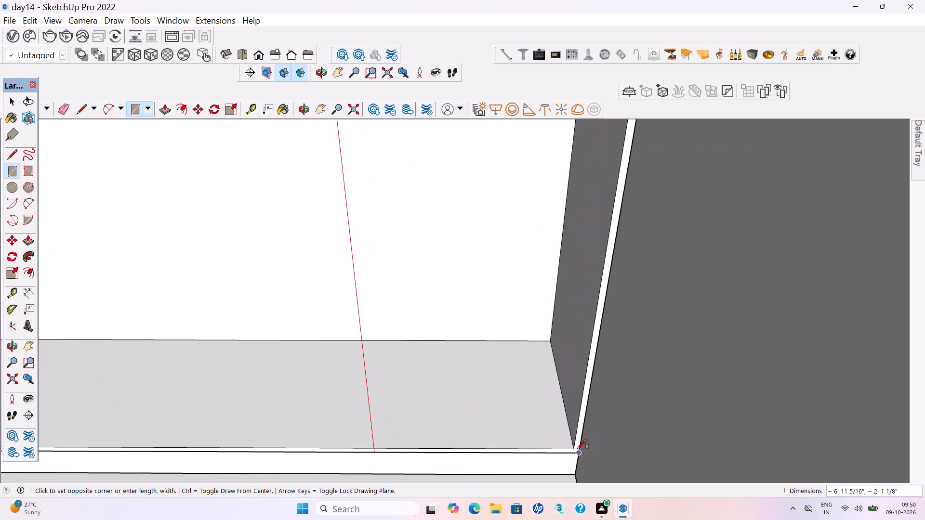
left_click(575, 448)
Extrude the new front rectangle beside the outer wall by 18mm.
scroll(574, 449, "down", 9)
key("p")
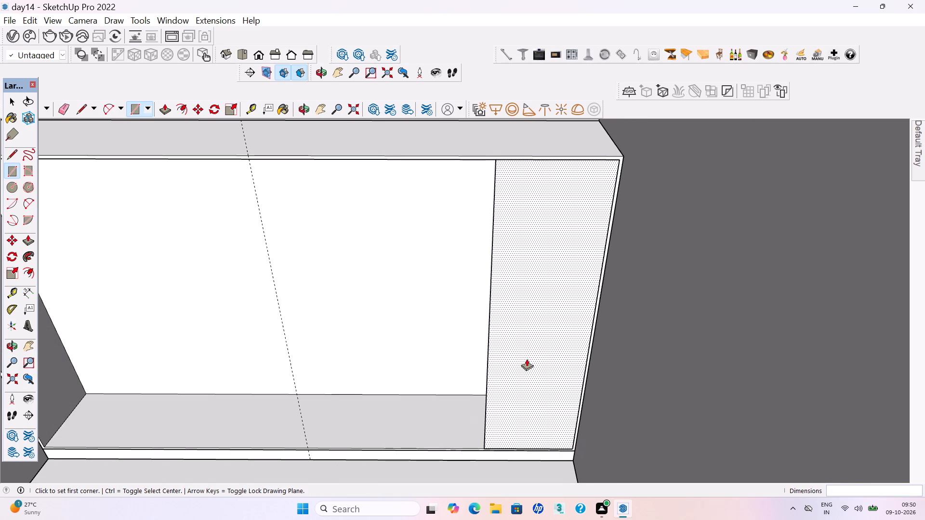
left_click(527, 359)
type("18mm")
key("Return")
key("space")
scroll(442, 416, "down", 5)
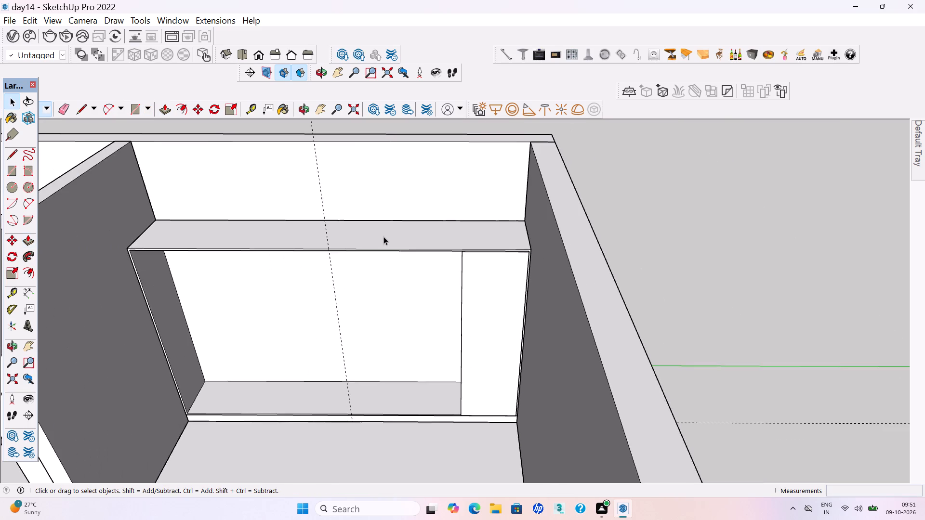
Delete the divided line's segment next to the centre guide.
middle_click_drag(388, 242, 392, 260)
scroll(383, 277, "up", 9)
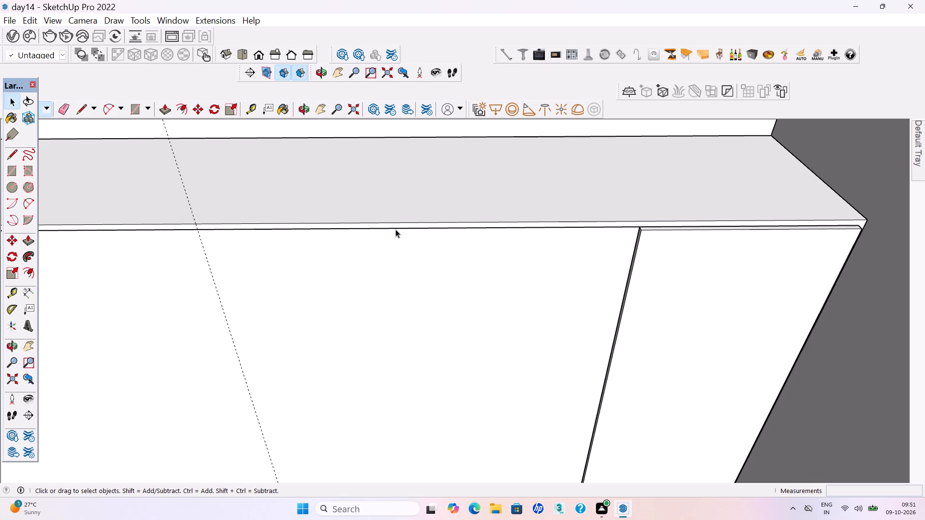
left_click(396, 228)
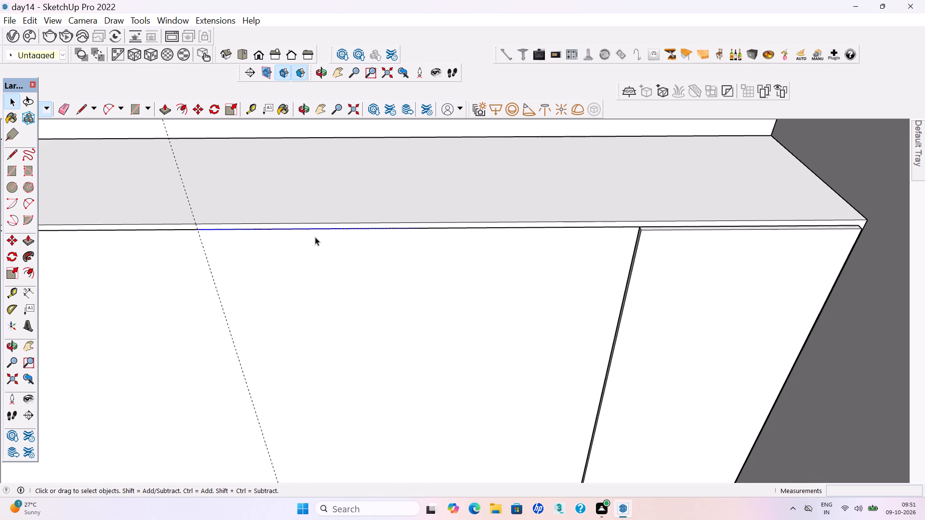
scroll(315, 237, "down", 1)
key("Delete")
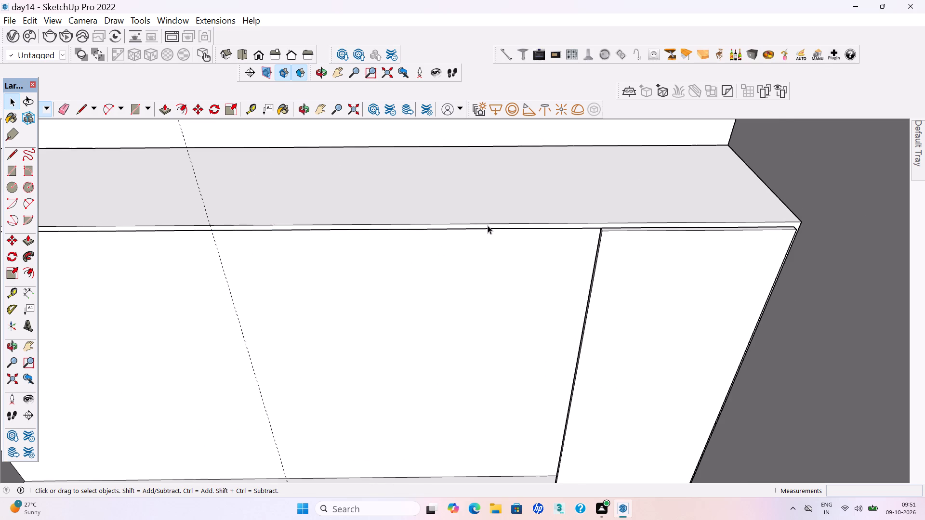
Place a vertical guide about 2' 7/16" from the door panel's side edge, through the end of the remaining segment.
key("t")
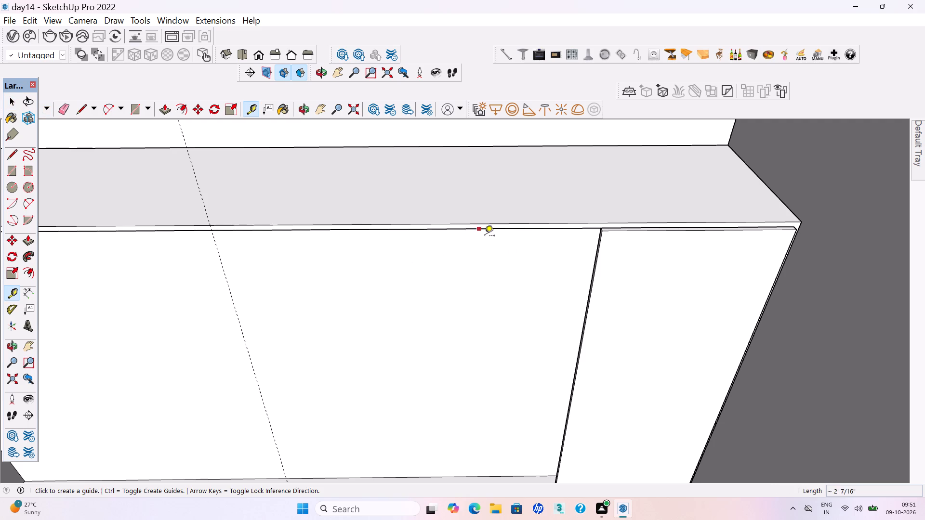
left_click(593, 280)
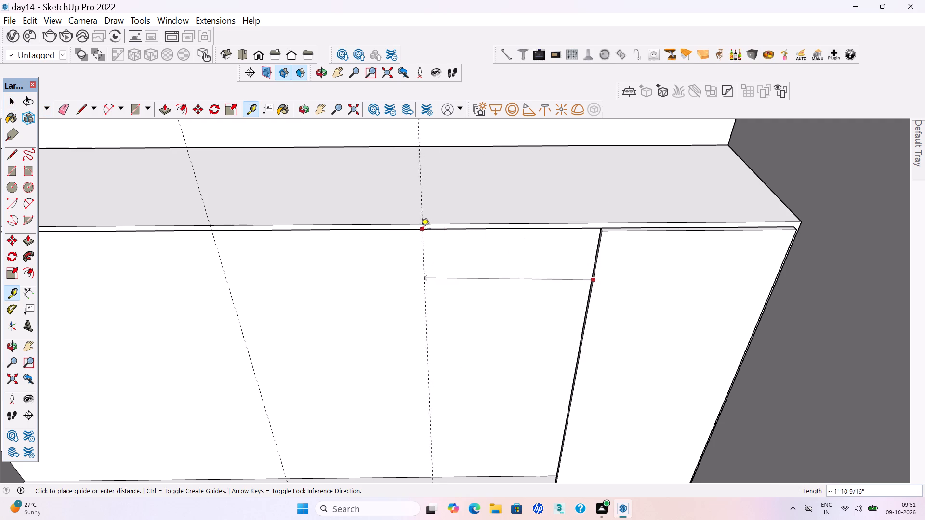
left_click(407, 232)
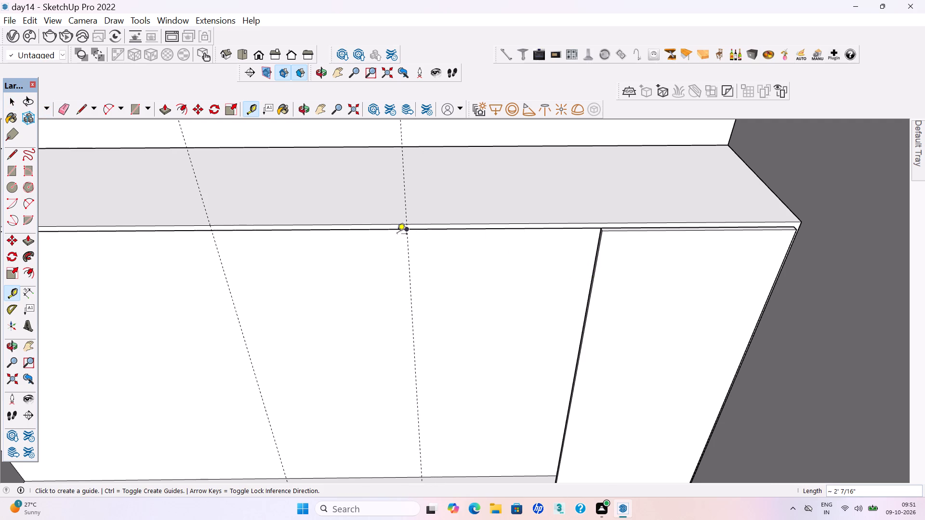
scroll(395, 236, "down", 5)
Delete the remaining divided-line segment between the new guide and the door panel.
key("space")
scroll(437, 237, "up", 4)
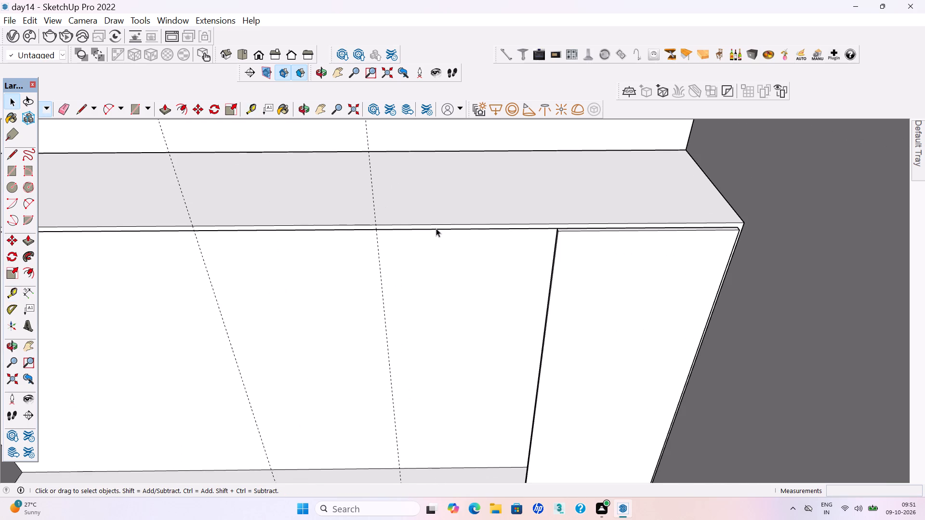
left_click(436, 228)
key("Delete")
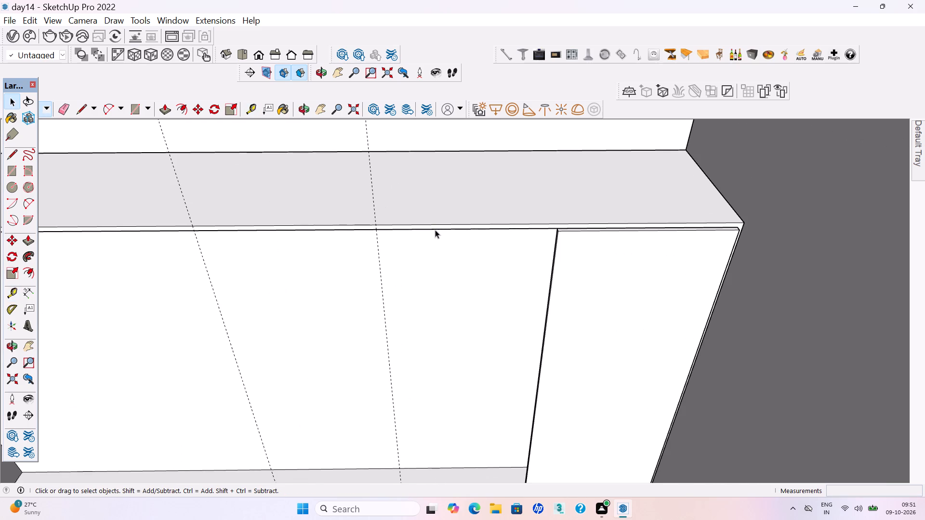
Save the model.
key("ctrl+s")
key("ctrl+s")
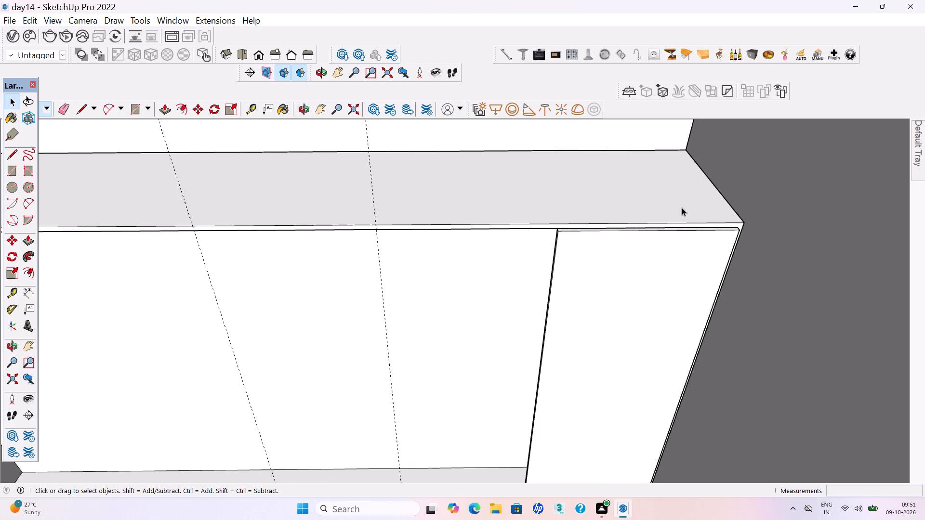
Make the 18mm door panel beside the outer wall a group and deselect it.
scroll(598, 234, "down", 2)
middle_click_drag(589, 258, 589, 286)
triple_click(587, 282)
right_click(587, 280)
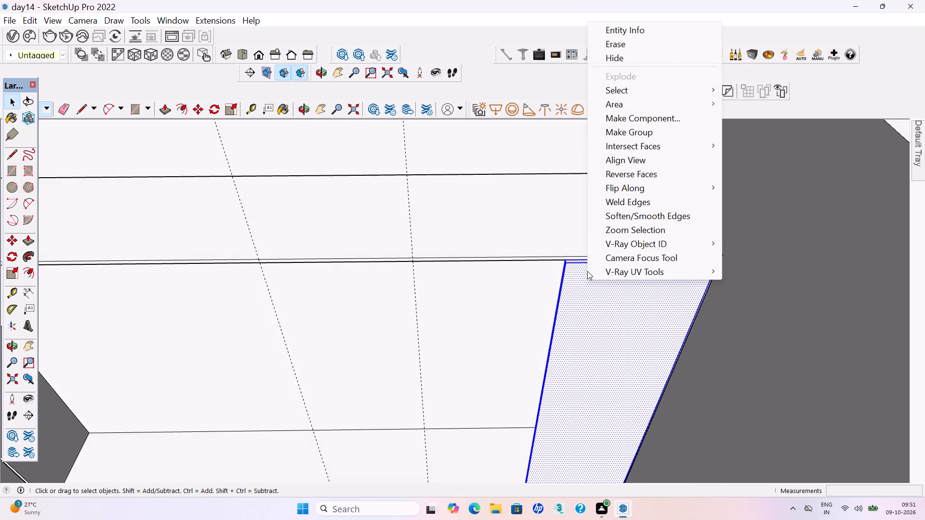
left_click(641, 130)
scroll(472, 250, "down", 3)
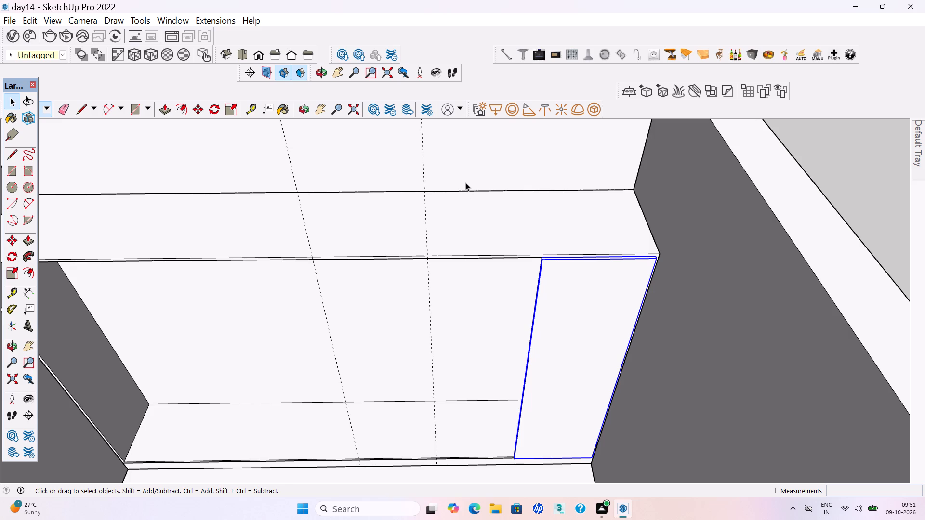
scroll(465, 182, "down", 10)
left_click(644, 235)
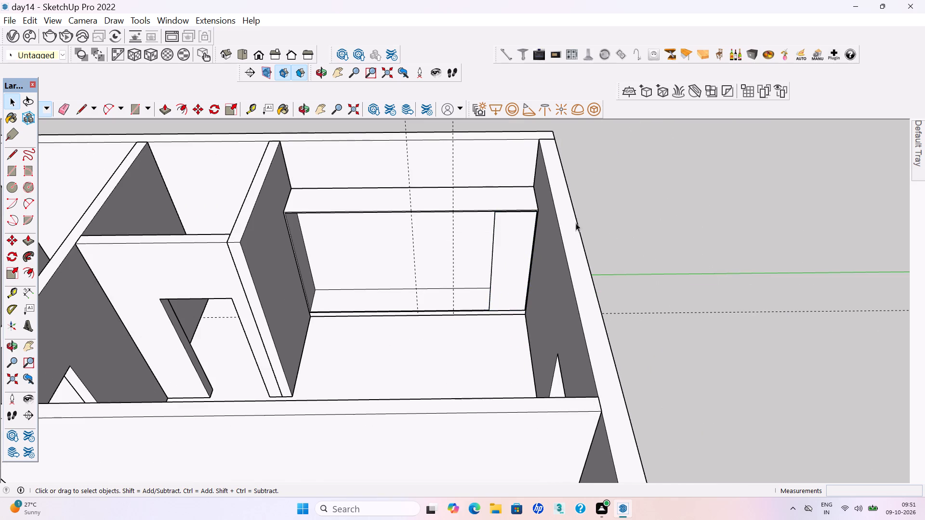
scroll(516, 208, "up", 2)
Save the model.
key("ctrl+s")
key("ctrl+s")
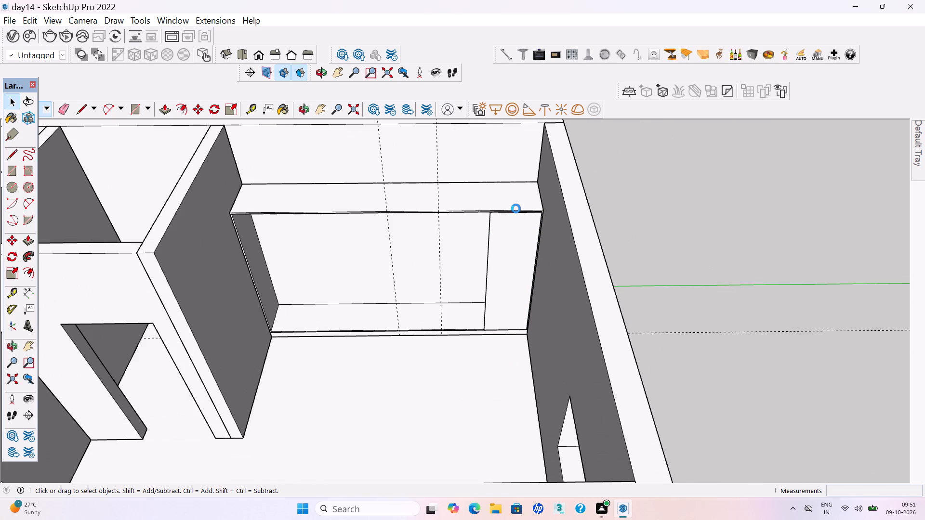
key("ctrl+s")
key("ctrl+s")
key("ctrl+s")
Draw a second full-height front rectangle from the new guide at the inner top edge to the first door panel's bottom corner.
scroll(474, 225, "up", 11)
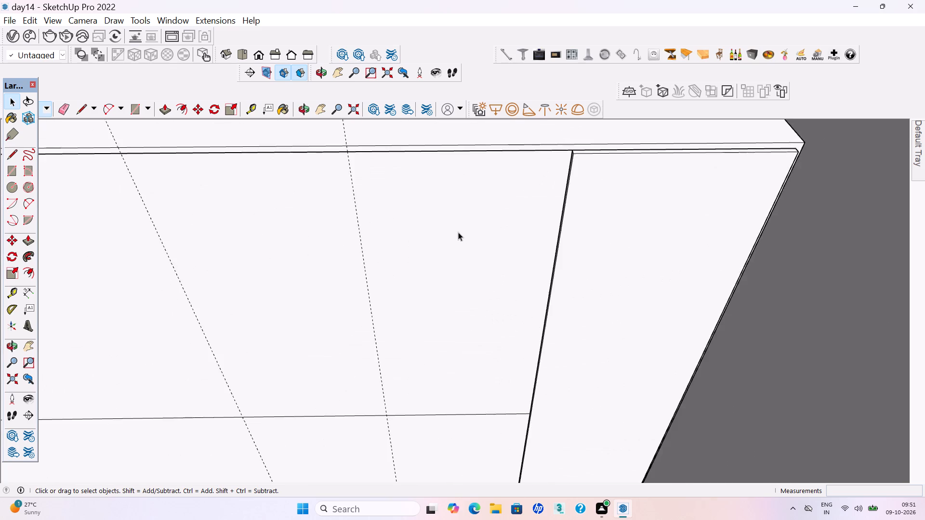
scroll(450, 221, "up", 1)
scroll(351, 145, "up", 3)
key("r")
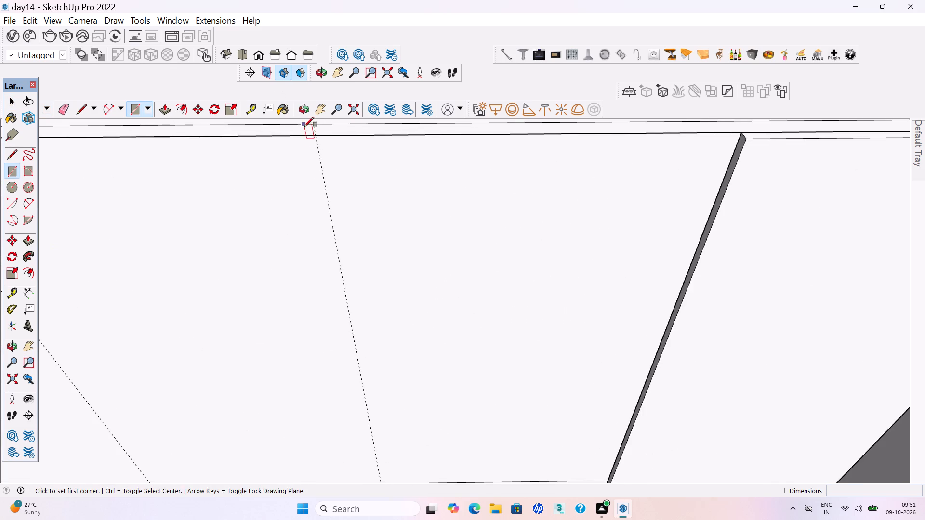
left_click(316, 134)
scroll(316, 134, "down", 8)
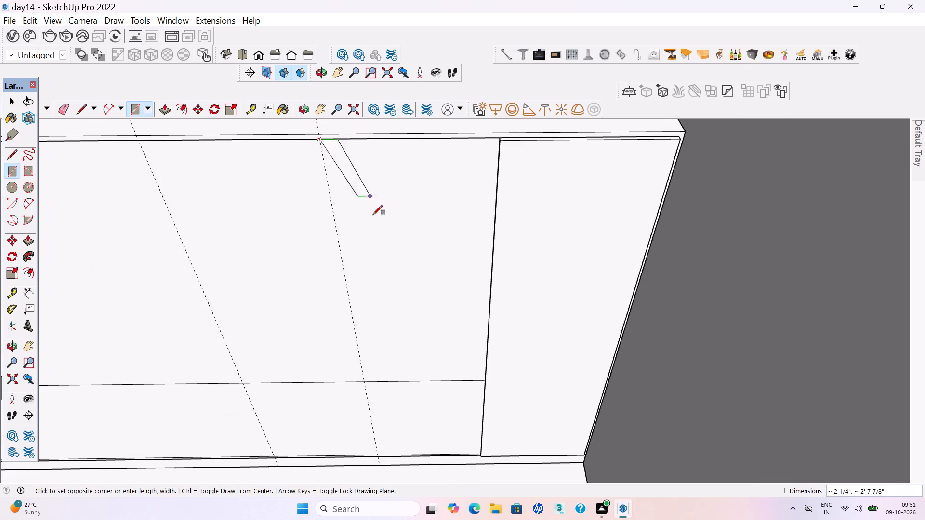
scroll(441, 409, "up", 5)
scroll(473, 455, "up", 9)
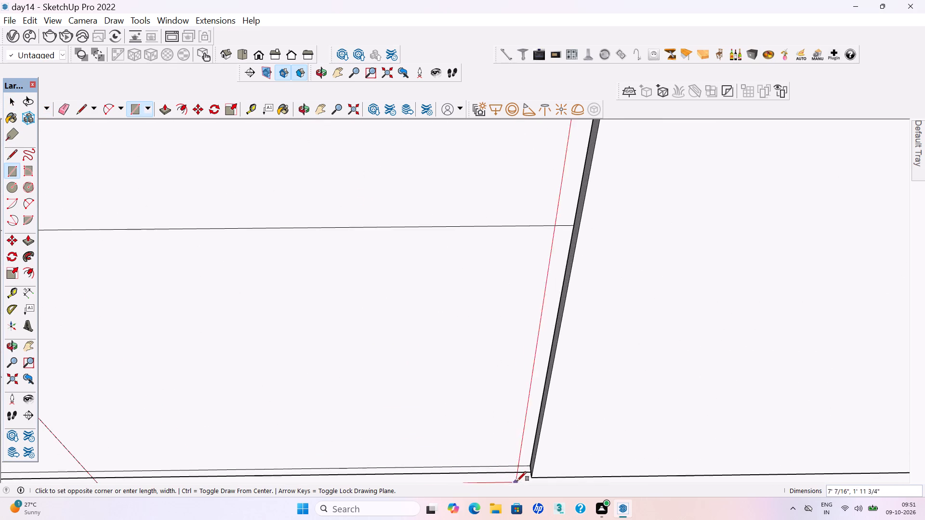
left_click(525, 466)
Extrude the second front rectangle about 11/16" so it sits flush with the first door panel's face.
scroll(555, 483, "down", 5)
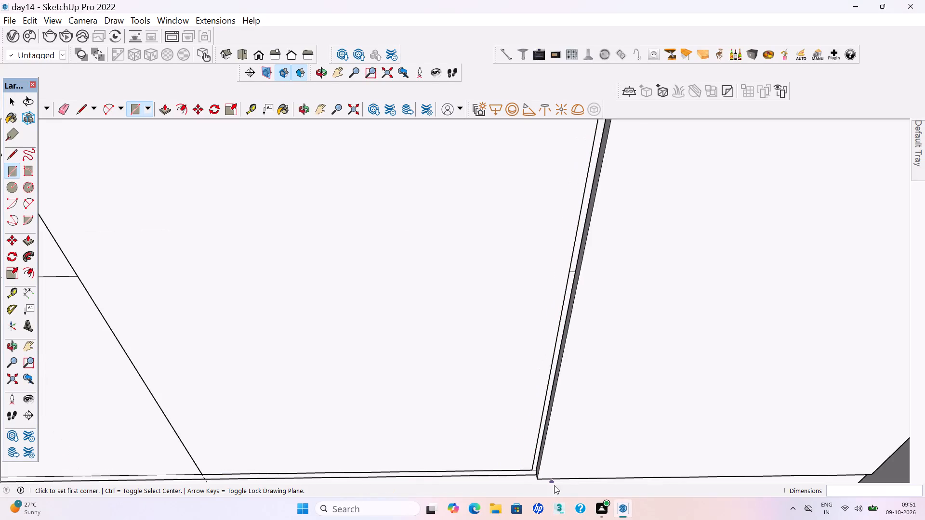
scroll(477, 431, "down", 16)
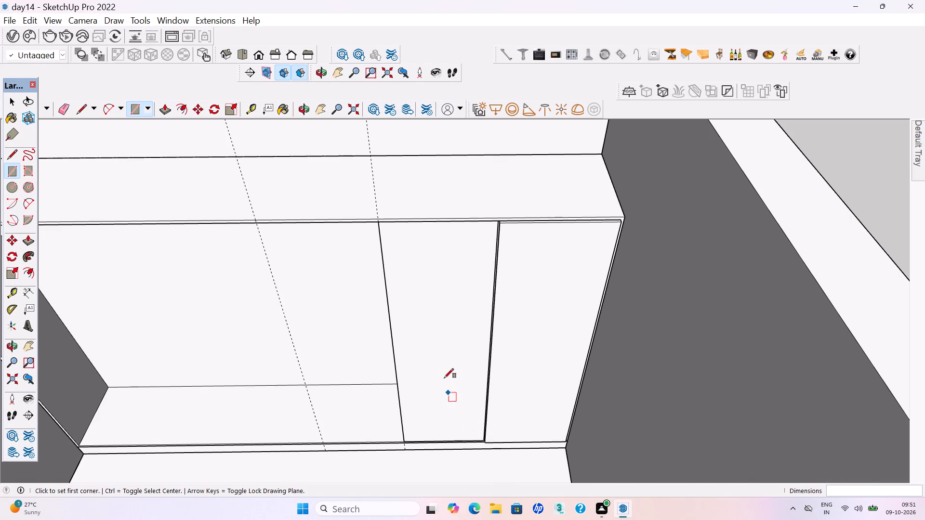
key("p")
left_click(427, 305)
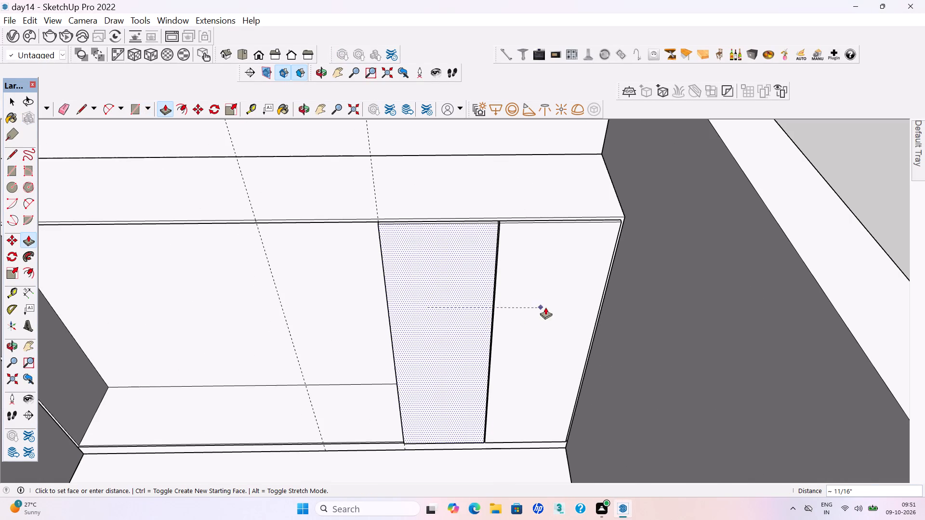
left_click(550, 307)
key("space")
Make the second door panel a group and deselect it.
middle_click_drag(491, 232, 480, 276)
scroll(479, 272, "up", 6)
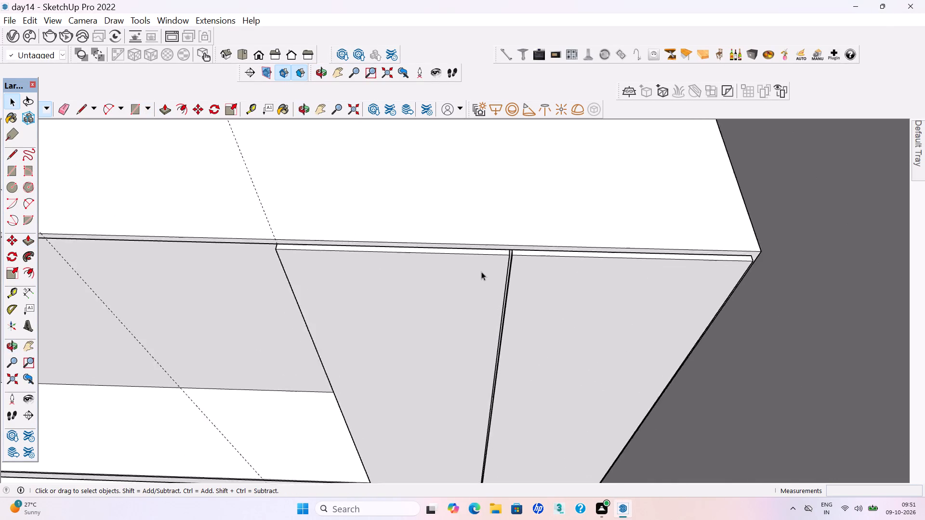
scroll(481, 272, "up", 6)
triple_click(481, 272)
right_click(482, 272)
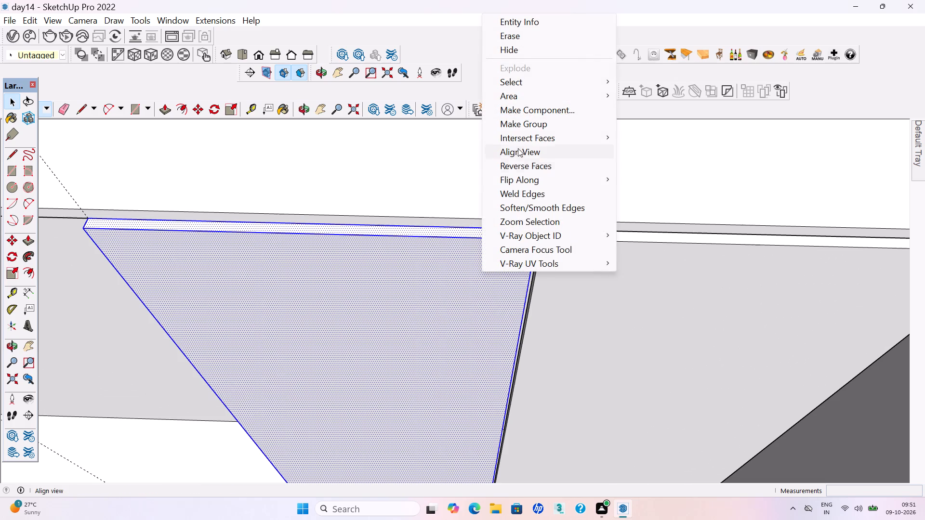
left_click(518, 126)
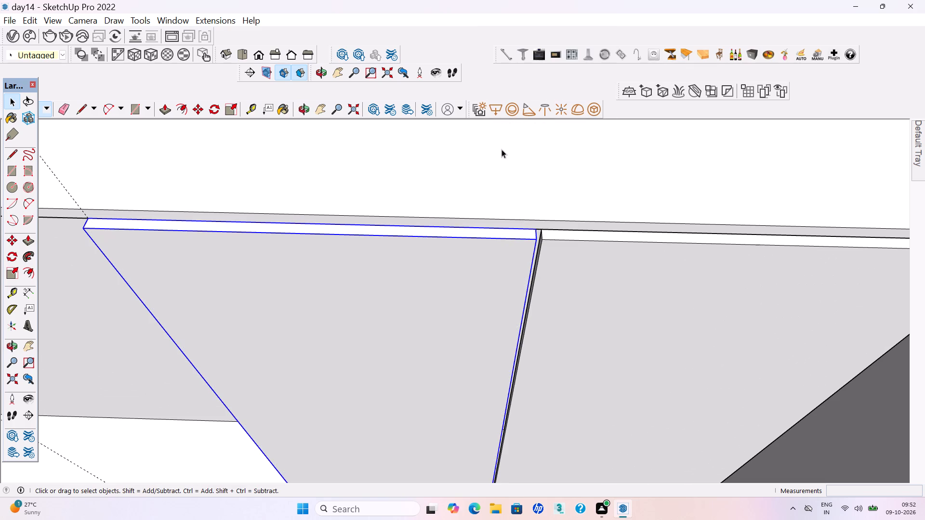
scroll(510, 220, "down", 5)
scroll(545, 227, "down", 16)
middle_click_drag(525, 250, 531, 235)
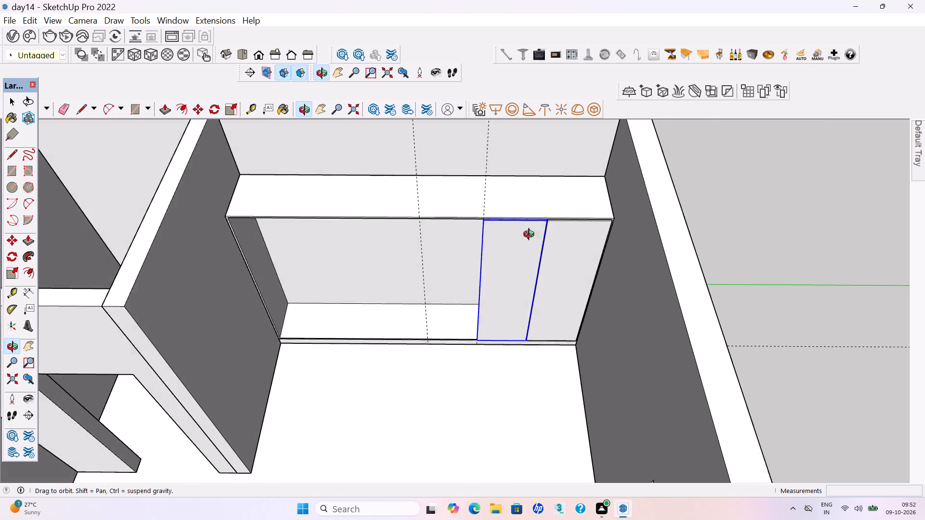
middle_click_drag(531, 235, 535, 224)
left_click(768, 209)
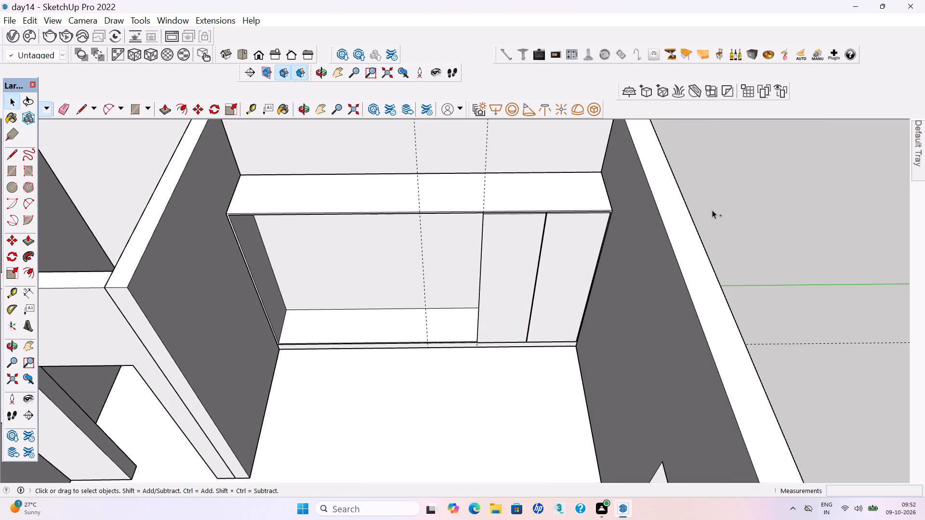
Save the model.
key("ctrl+s")
key("ctrl+s")
key("ctrl+s")
key("ctrl+s")
Draw a third full-height front rectangle, about 6' 10 9/16" by 2' 1/4", from the top-edge guide to the second door panel's bottom corner.
key("r")
scroll(553, 224, "up", 5)
scroll(369, 210, "up", 5)
left_click(314, 191)
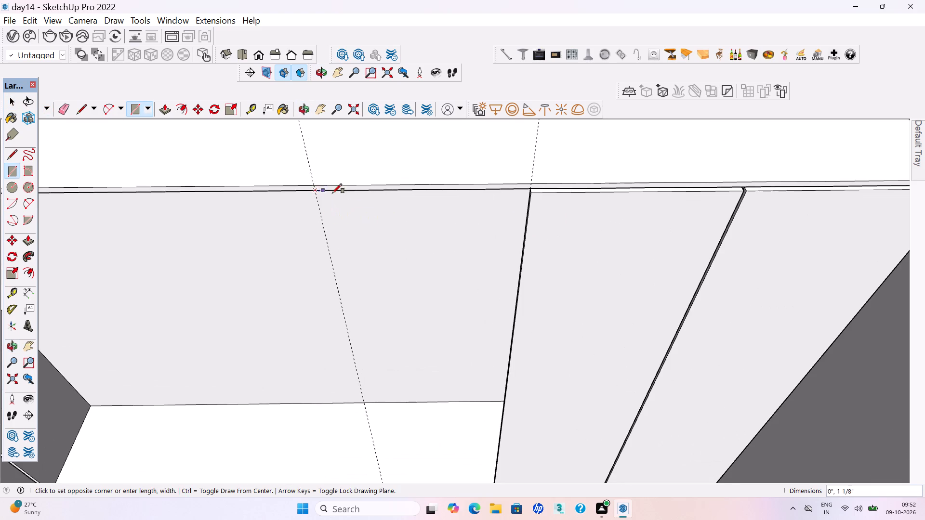
scroll(372, 200, "down", 5)
scroll(429, 371, "up", 3)
scroll(454, 412, "up", 14)
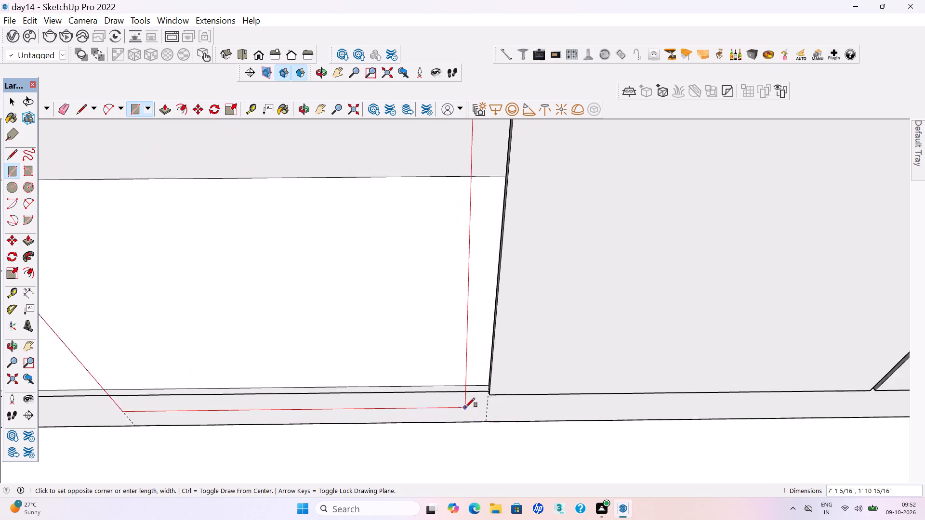
scroll(465, 407, "up", 5)
left_click(509, 364)
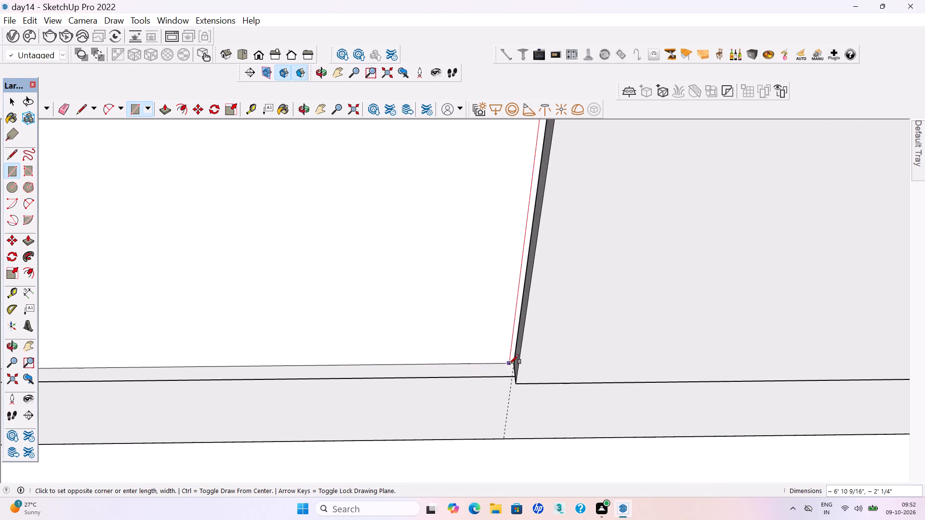
Extrude the third front rectangle about 11/16" so it sits flush with the second door panel's face.
scroll(519, 367, "down", 20)
scroll(519, 367, "down", 2)
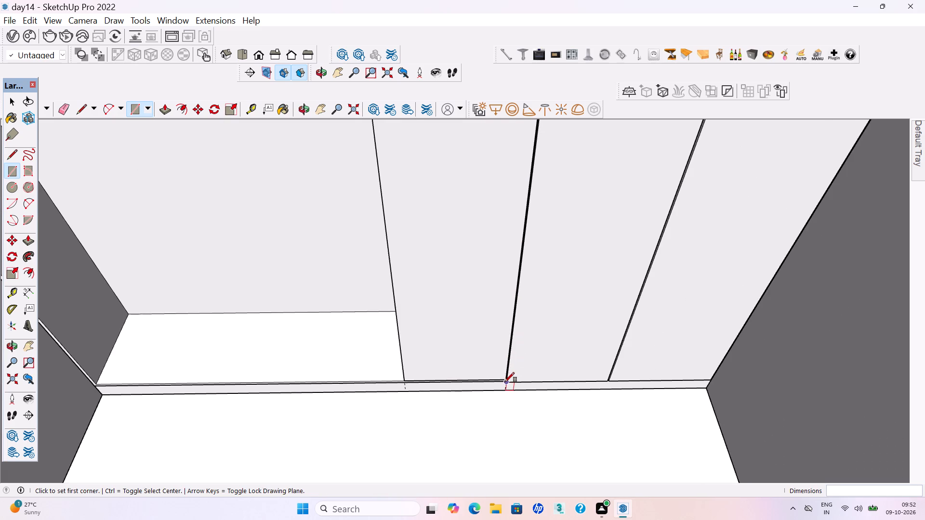
key("p")
left_click(446, 316)
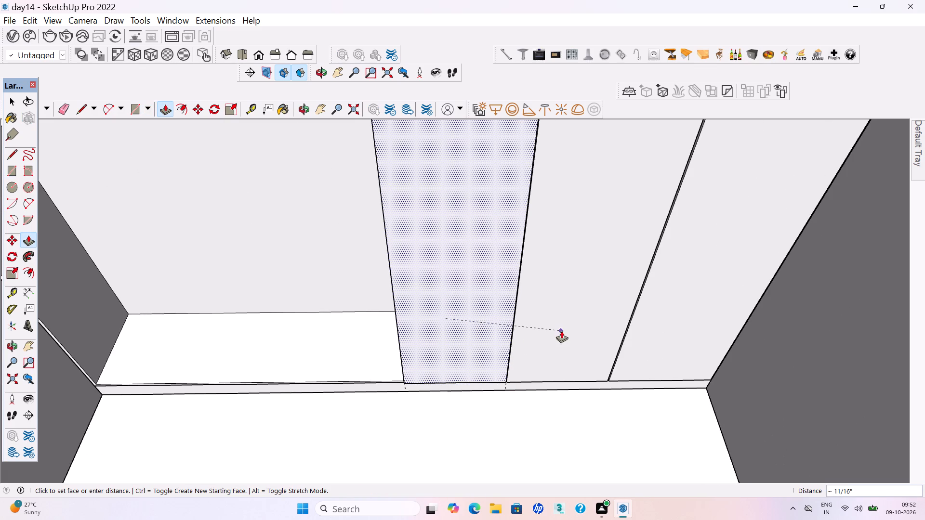
left_click(561, 331)
key("space")
Make the third door panel a group and deselect it.
scroll(442, 216, "down", 3)
middle_click_drag(452, 250, 462, 312)
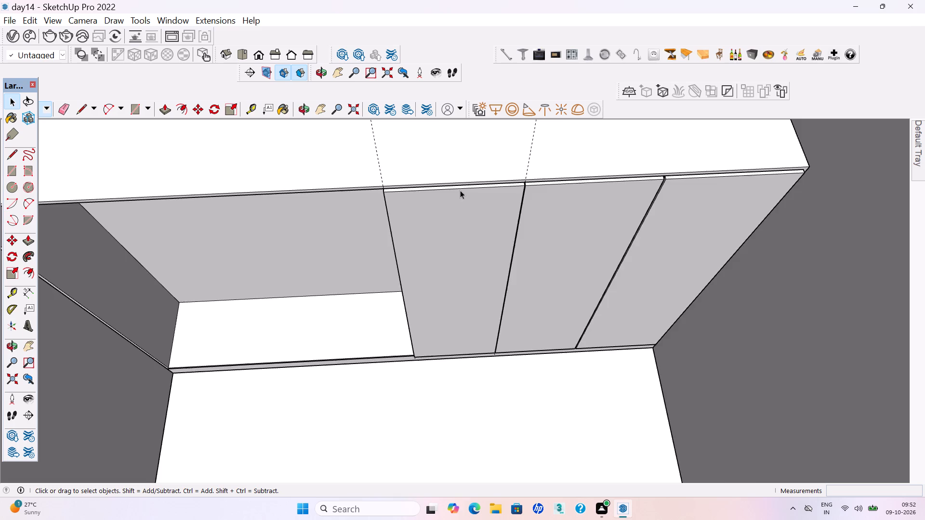
scroll(460, 190, "up", 8)
triple_click(461, 231)
right_click(461, 231)
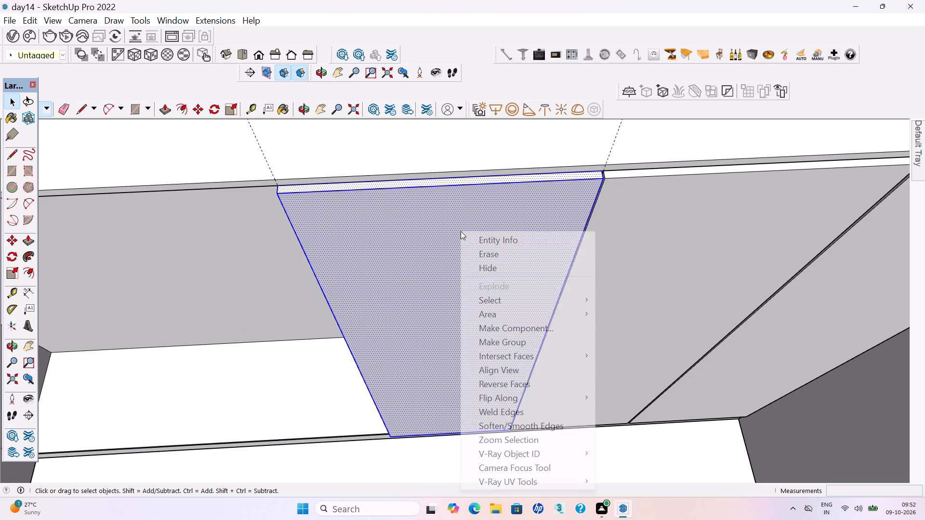
left_click(501, 343)
scroll(458, 318, "down", 10)
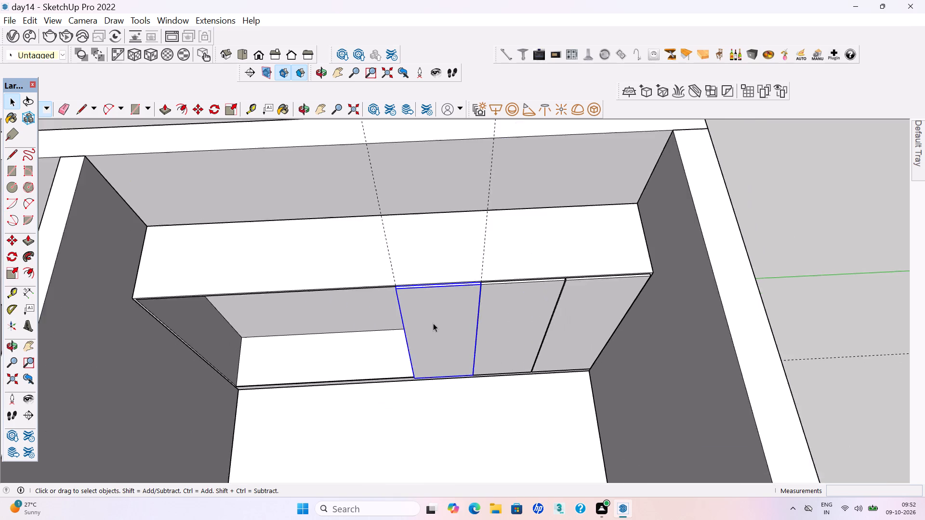
scroll(433, 323, "down", 9)
middle_click_drag(424, 335, 428, 293)
left_click(614, 266)
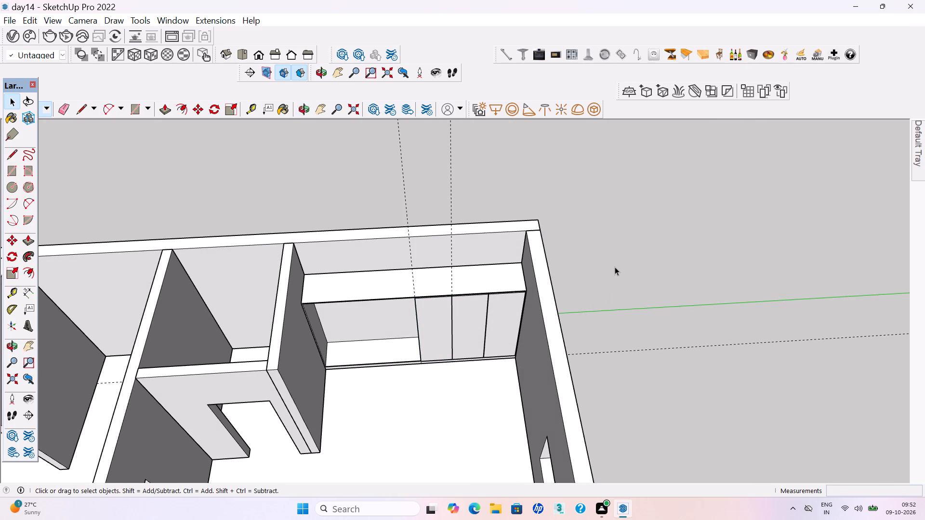
Save the model.
key("ctrl+s")
key("ctrl+s")
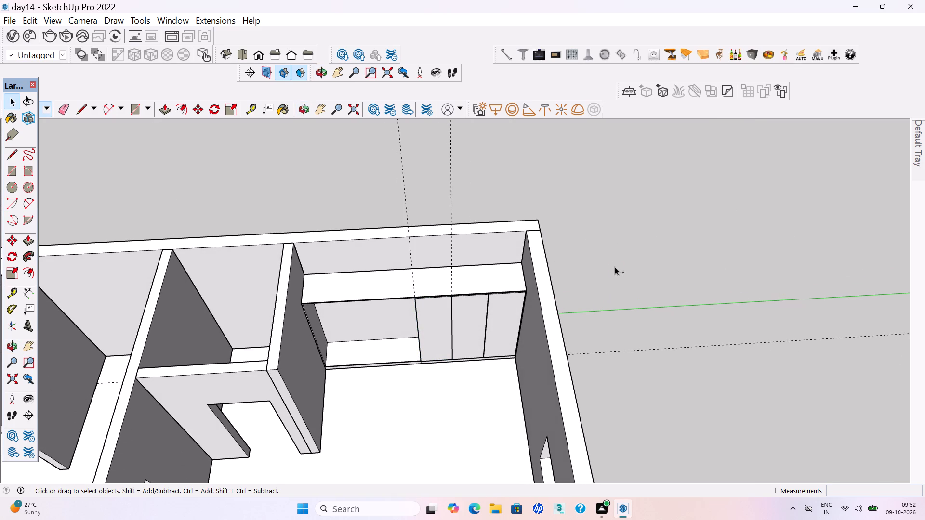
key("ctrl+s")
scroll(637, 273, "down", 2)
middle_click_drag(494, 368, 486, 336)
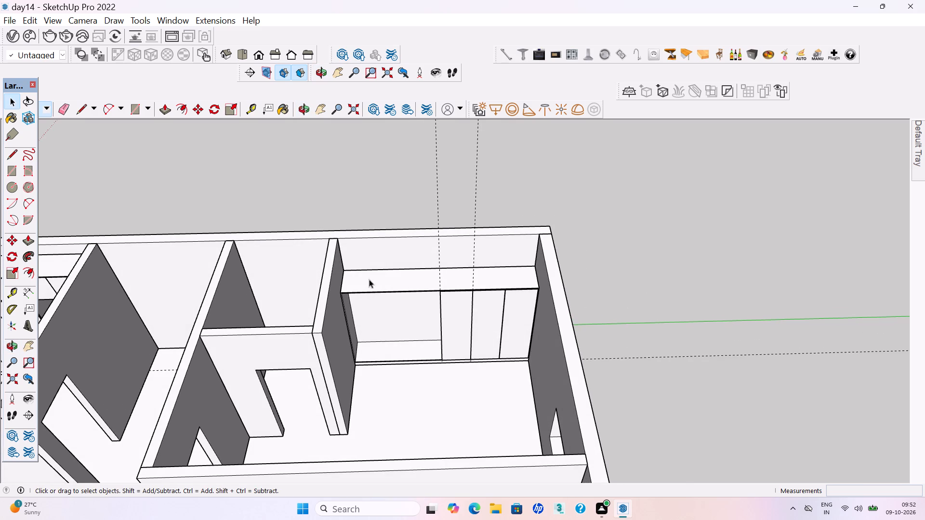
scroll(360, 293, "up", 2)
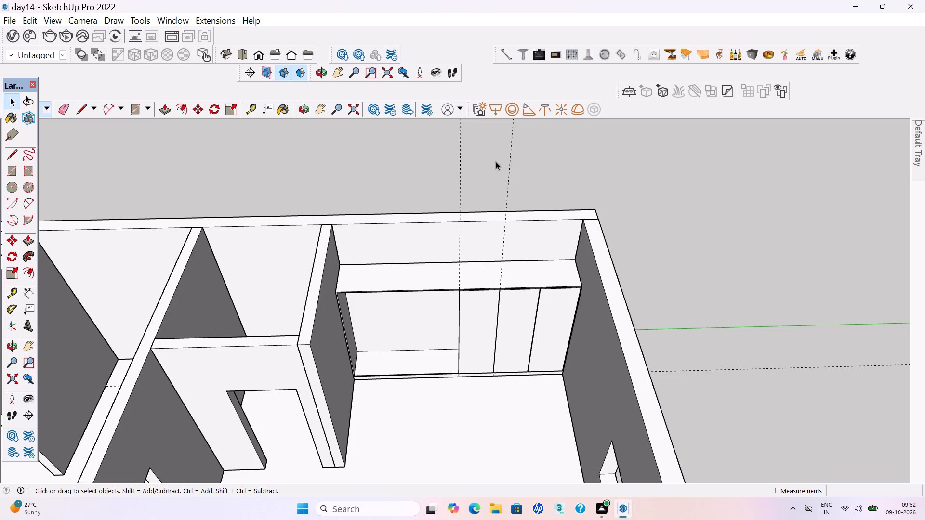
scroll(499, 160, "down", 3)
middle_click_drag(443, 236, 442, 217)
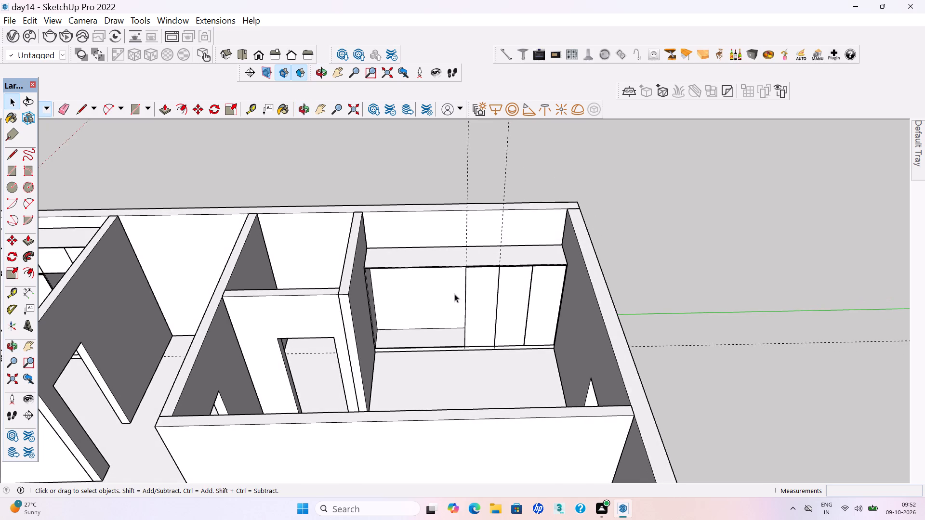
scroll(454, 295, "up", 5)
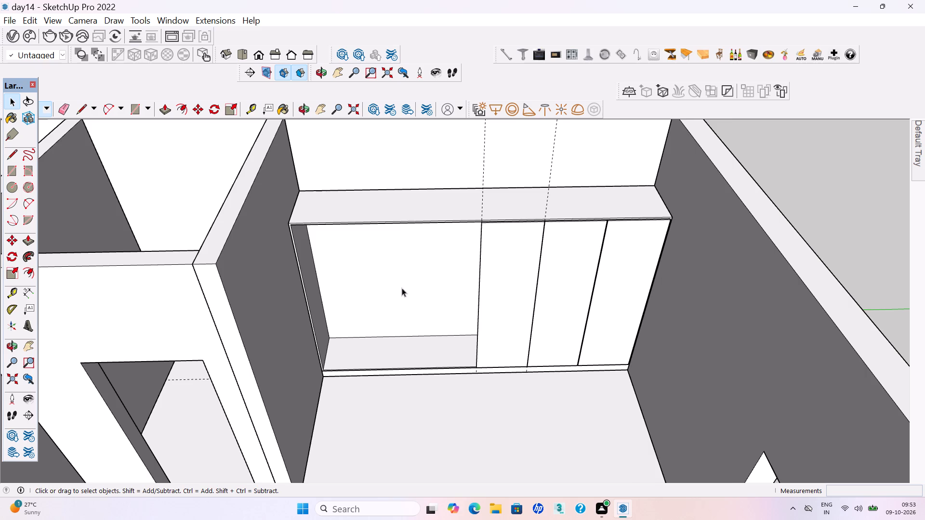
Draw a line along the open bay's inner top edge, from the unit's inner side corner to the third door panel.
scroll(400, 287, "down", 1)
middle_click_drag(390, 284, 381, 295)
scroll(354, 266, "up", 6)
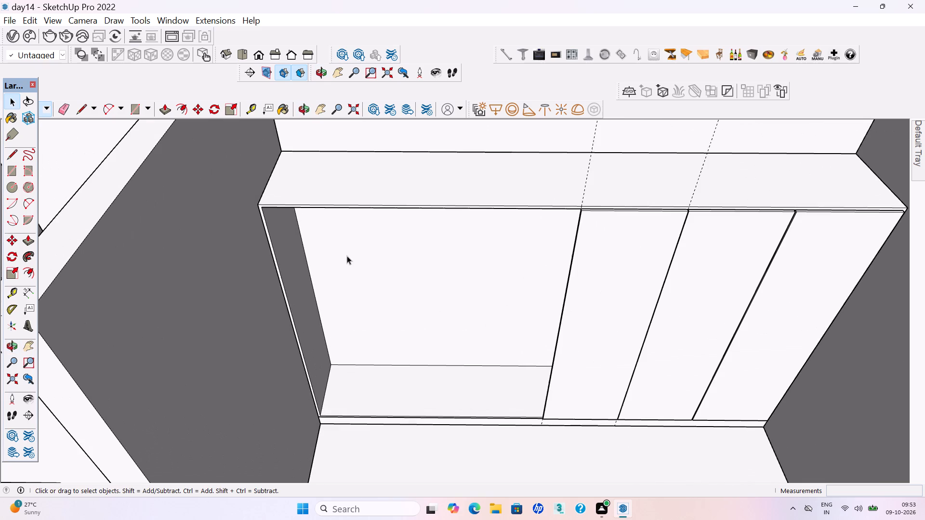
key("t")
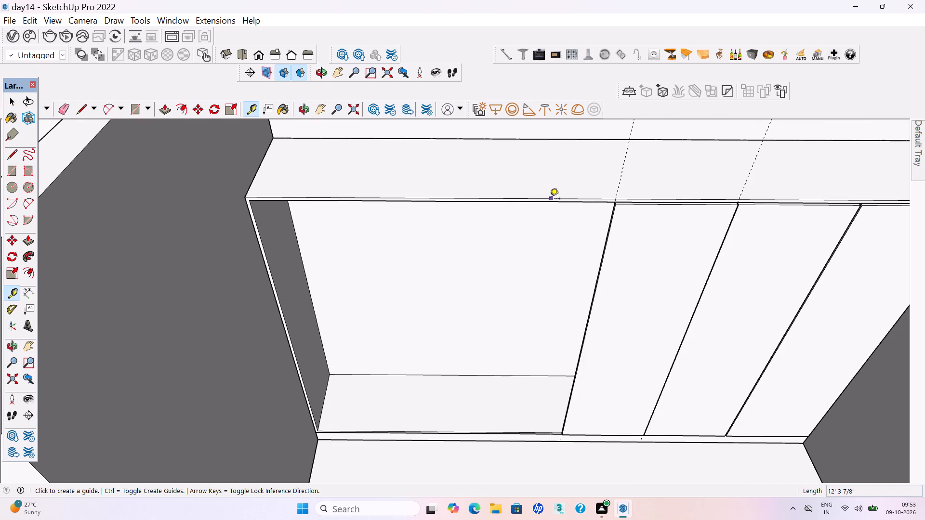
key("l")
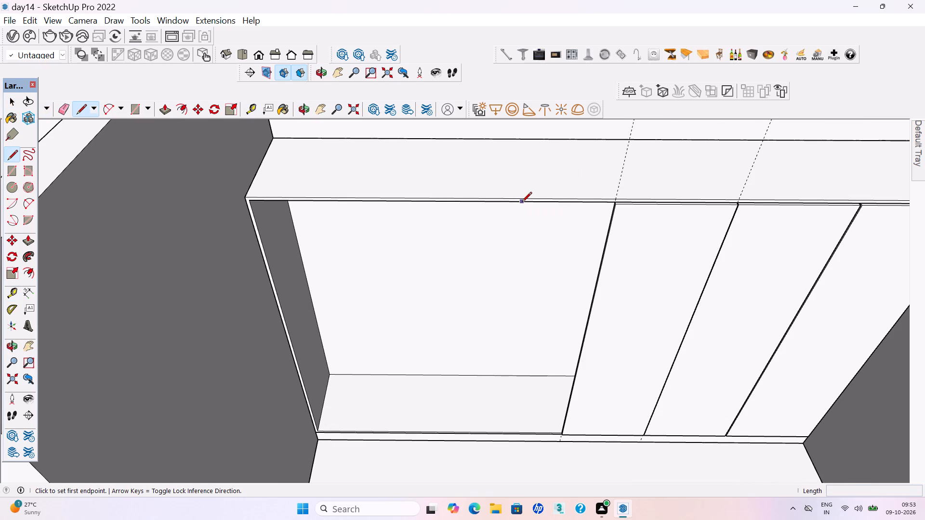
key("Return")
scroll(249, 200, "up", 4)
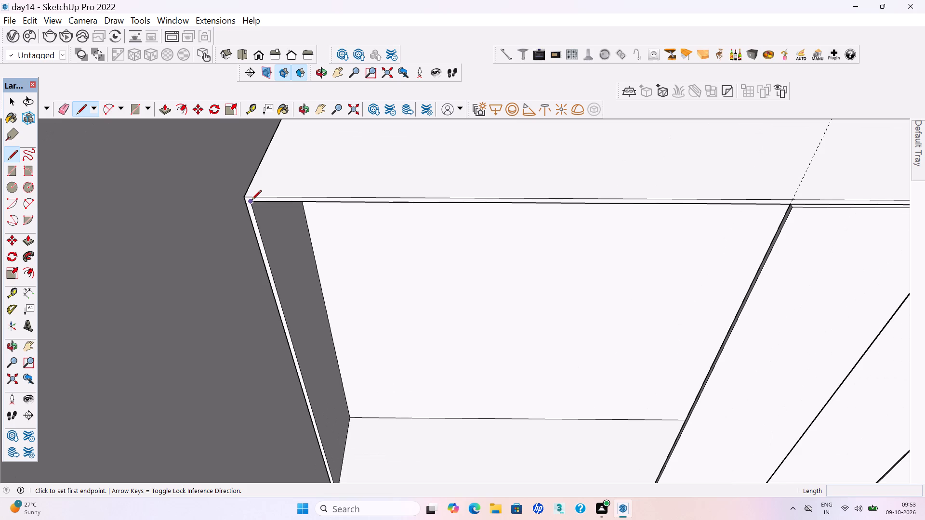
left_click(251, 201)
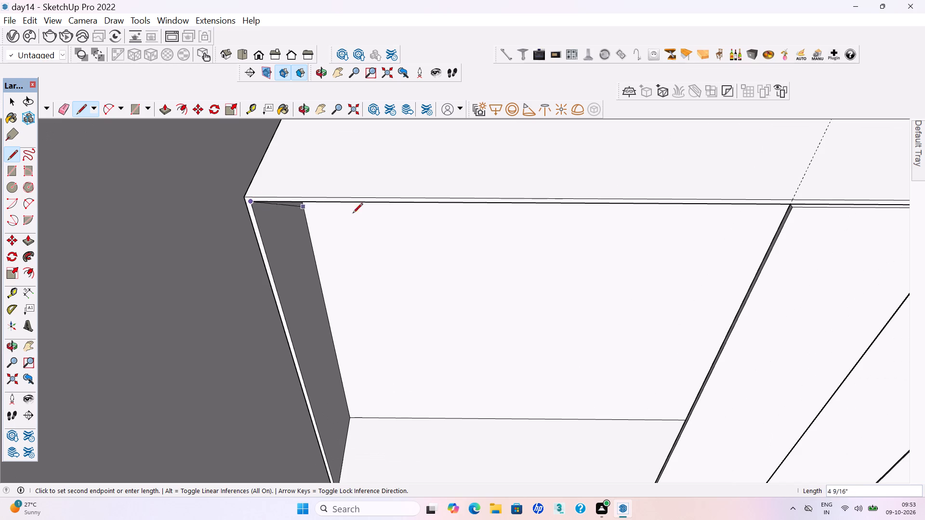
left_click(785, 204)
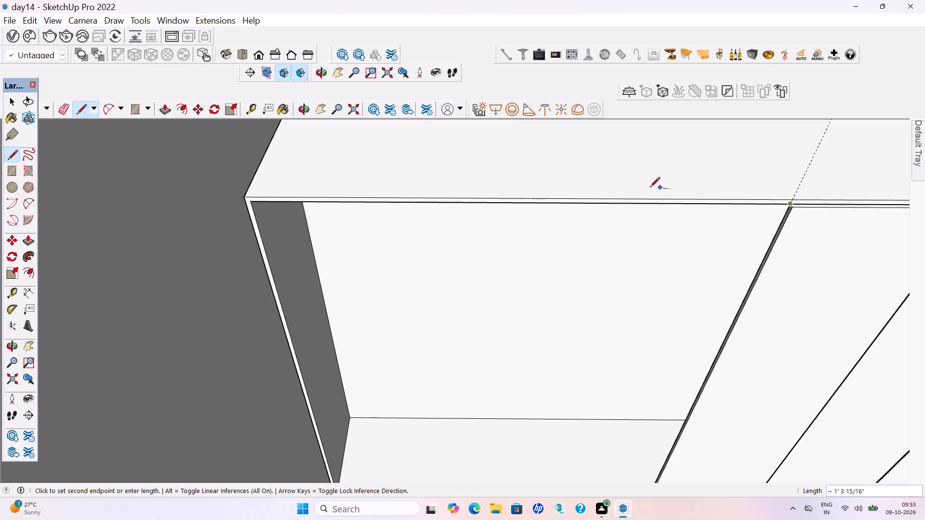
key("space")
Divide the new top-edge line into 3 equal segments and select the segment beside the third door panel.
left_click(515, 203)
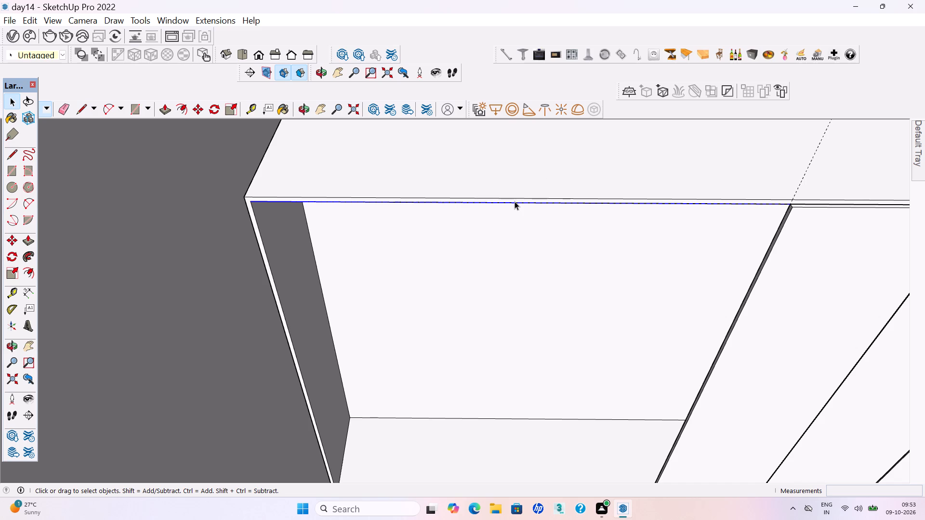
right_click(515, 202)
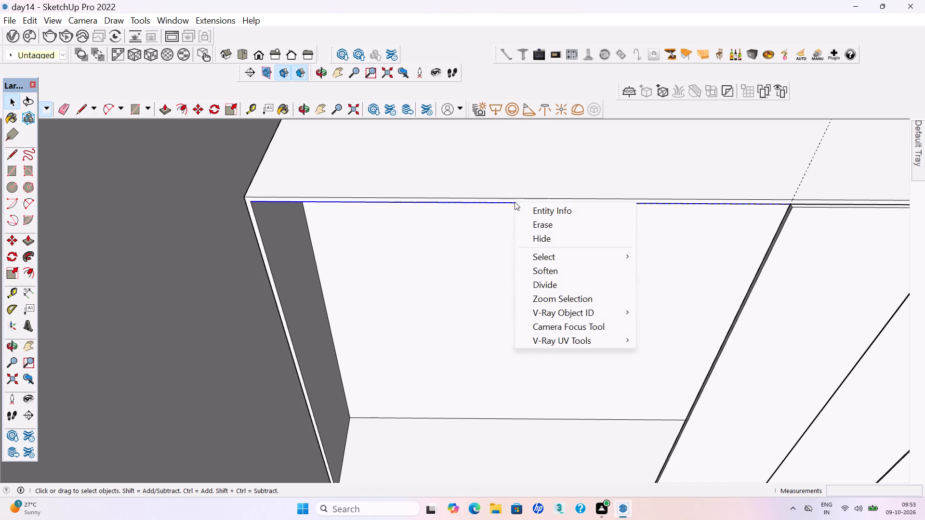
left_click(555, 284)
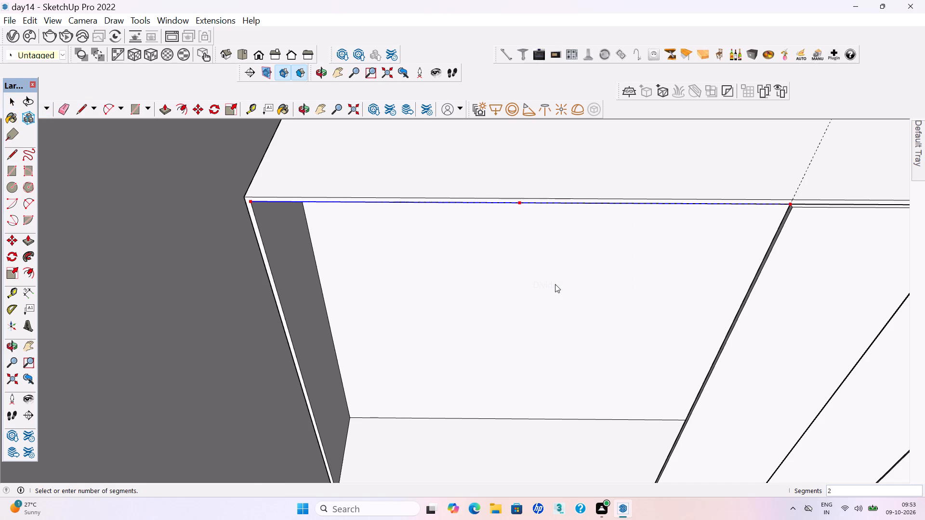
key("3")
key("Return")
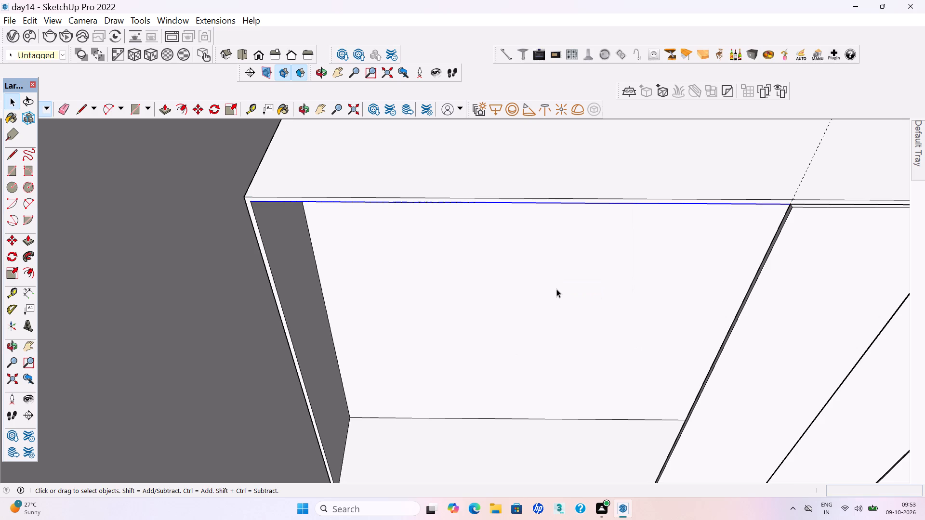
scroll(550, 287, "down", 2)
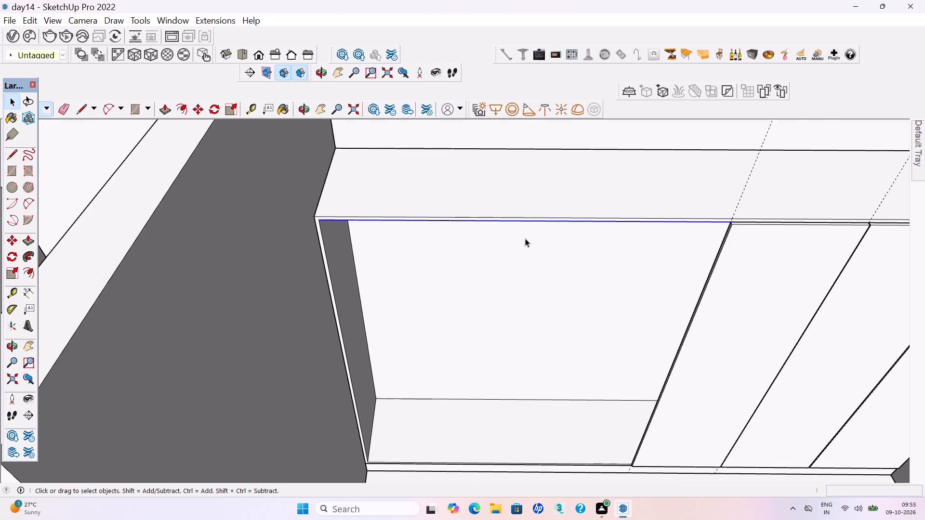
scroll(468, 221, "down", 4)
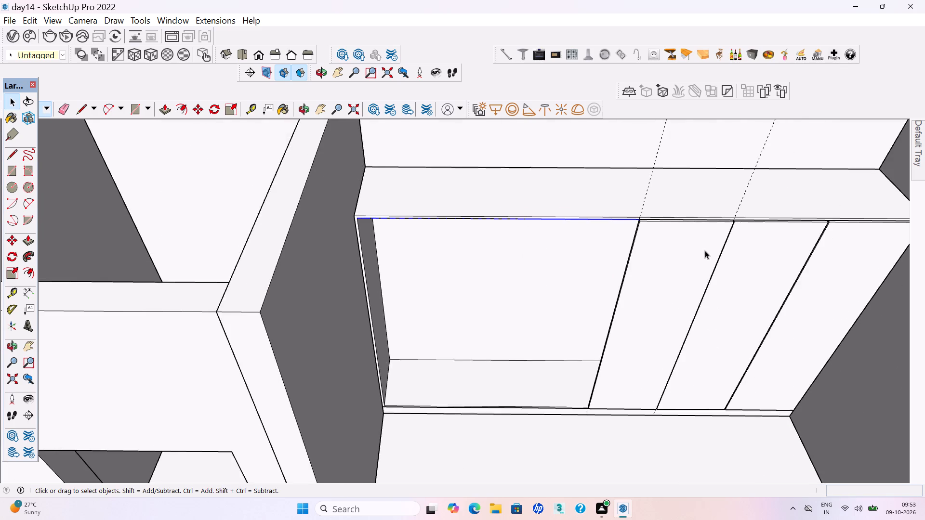
scroll(703, 249, "up", 8)
left_click(574, 210)
scroll(588, 200, "down", 5)
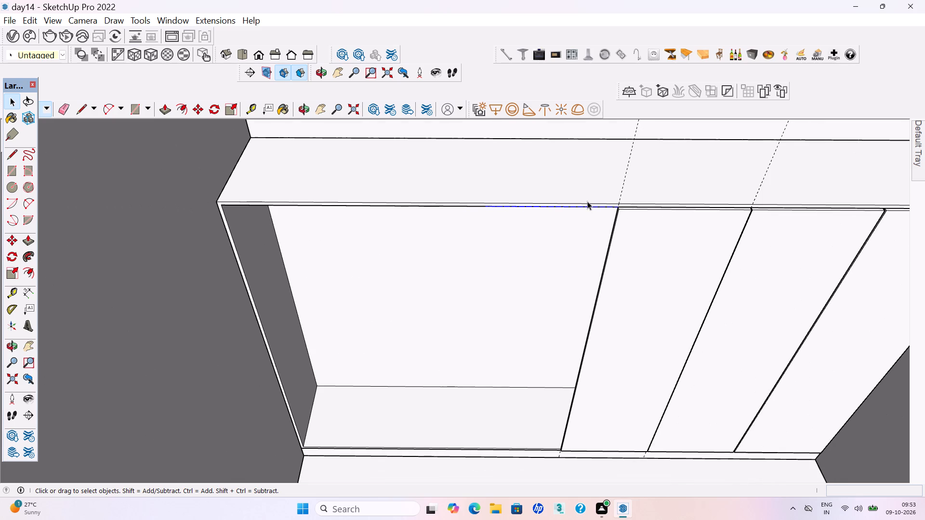
Draw a fourth full-height front rectangle, about 6' 10 11/16" by 2' 7/16", from the segment's endpoint to the third door panel's bottom corner.
key("r")
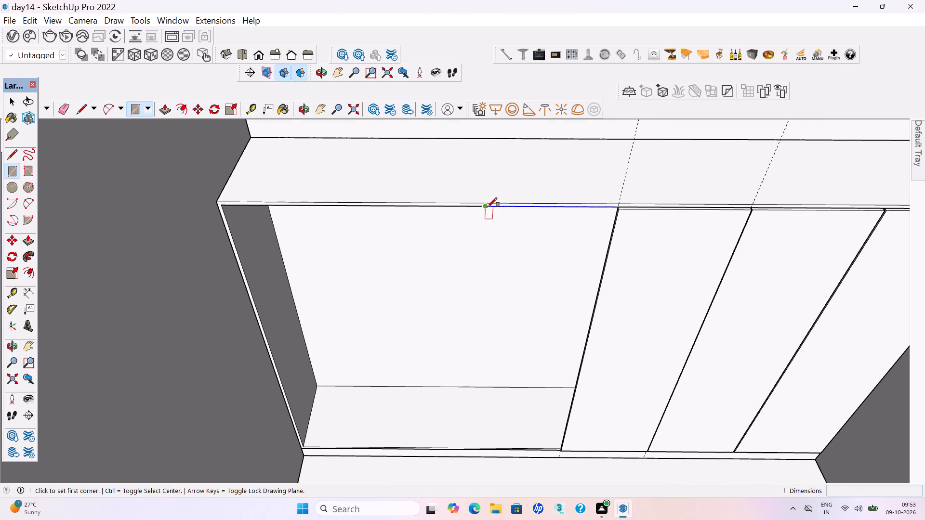
left_click(488, 207)
scroll(488, 207, "down", 6)
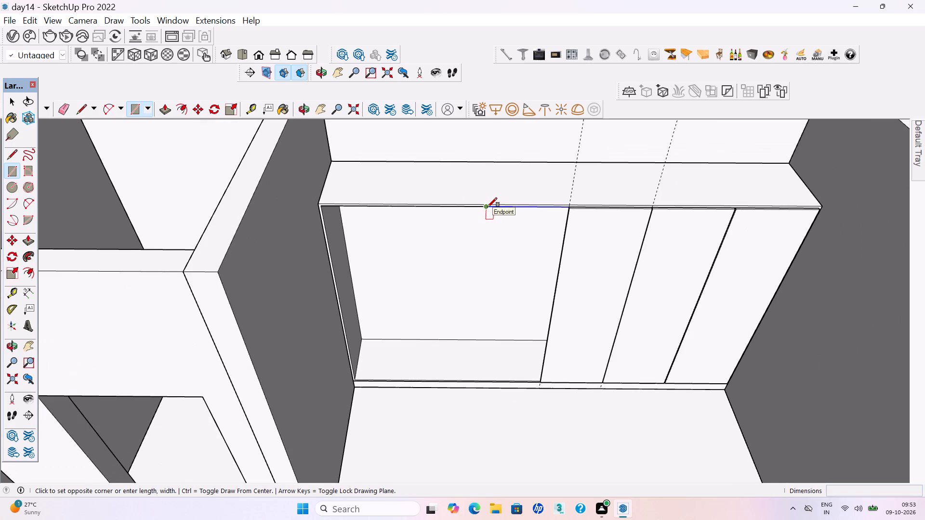
scroll(516, 314, "up", 3)
scroll(529, 379, "up", 9)
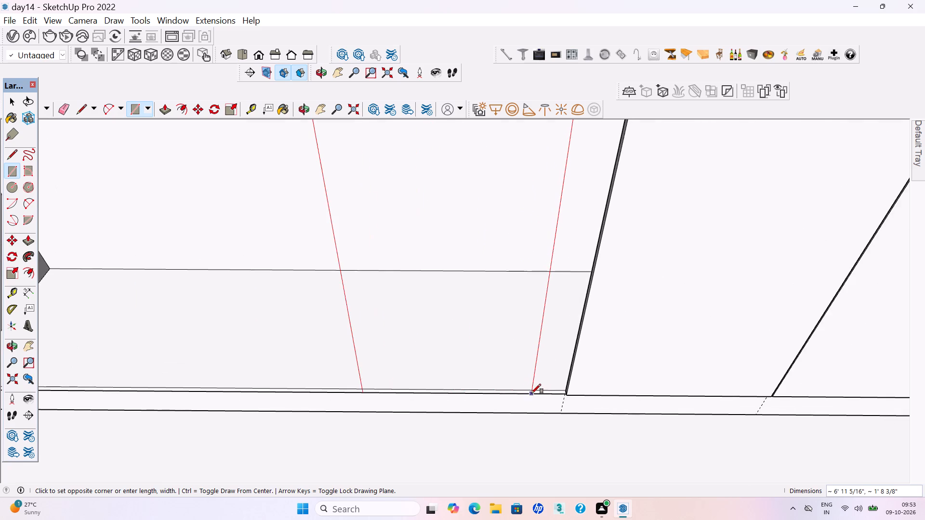
scroll(531, 393, "up", 16)
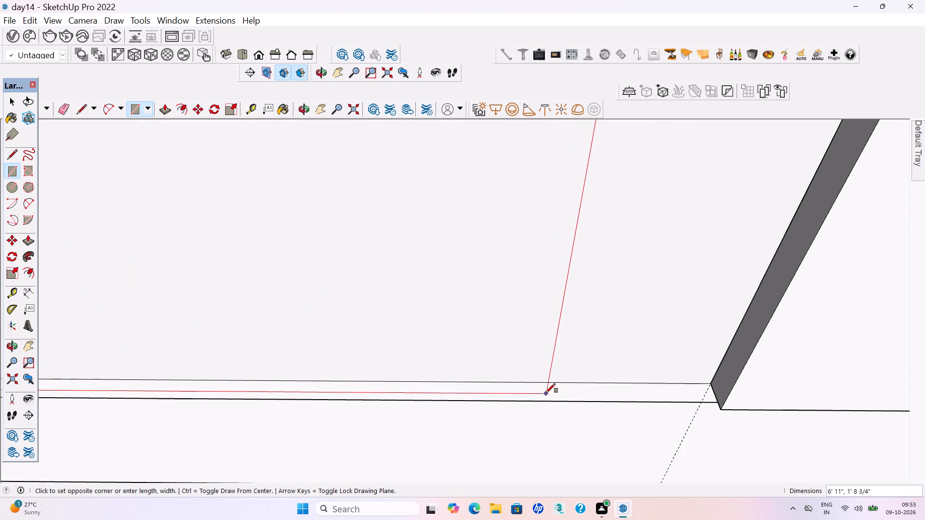
scroll(546, 393, "up", 1)
left_click(727, 385)
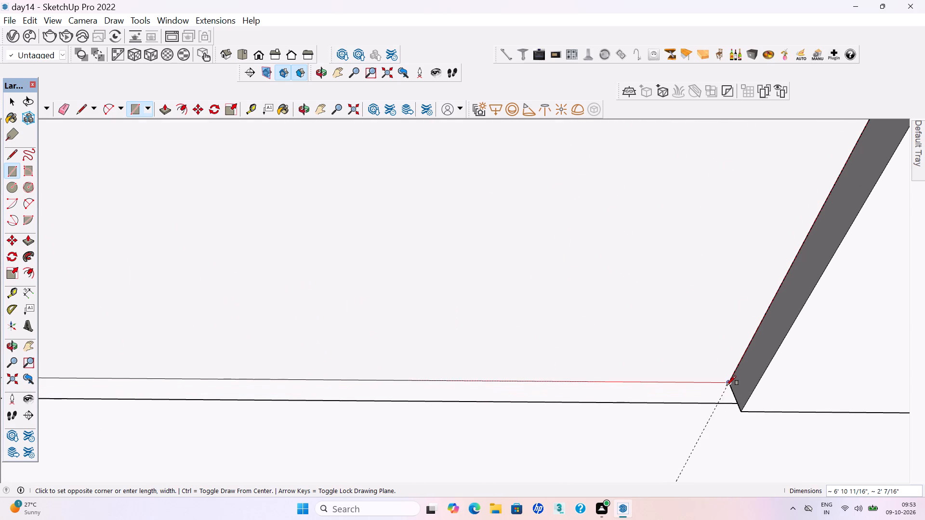
scroll(543, 382, "down", 17)
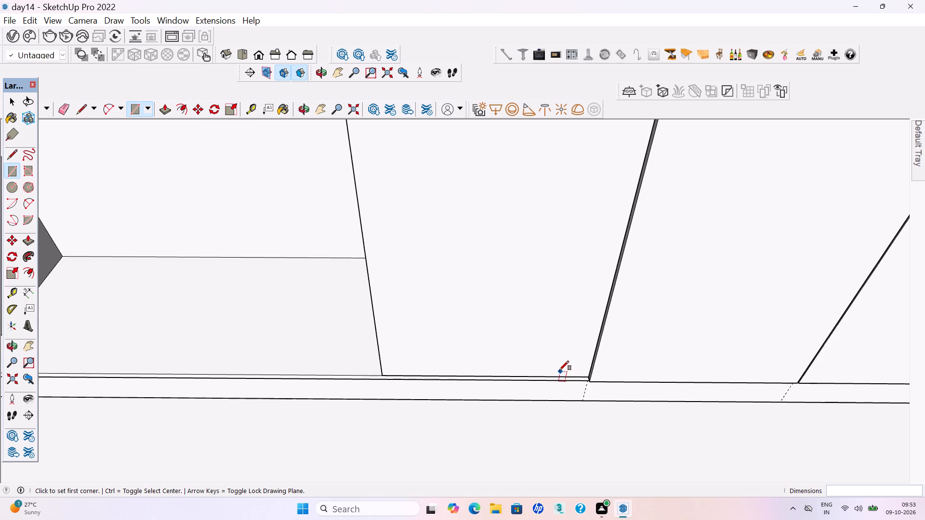
scroll(559, 370, "down", 13)
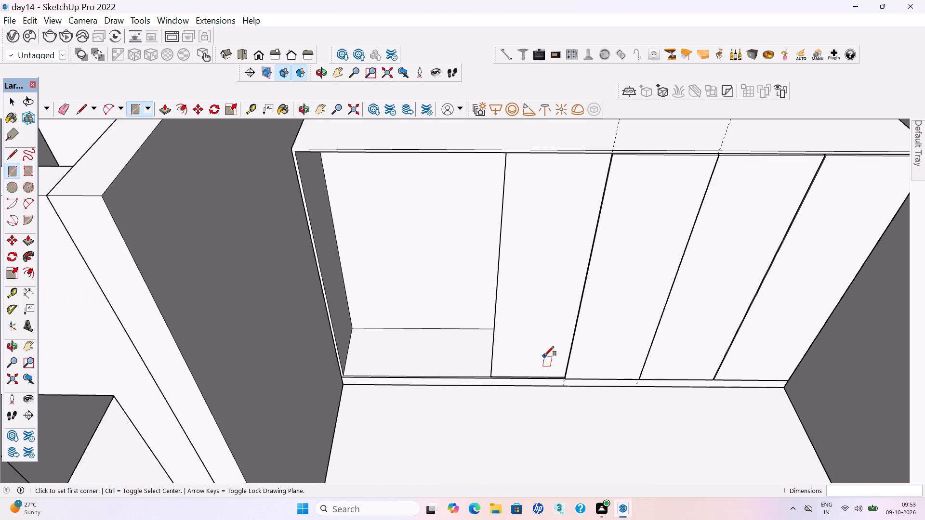
Push/Pull the fourth front rectangle outward by about 11/16", flush with the third door panel's face.
middle_click_drag(546, 351, 547, 344)
scroll(548, 176, "up", 4)
key("p")
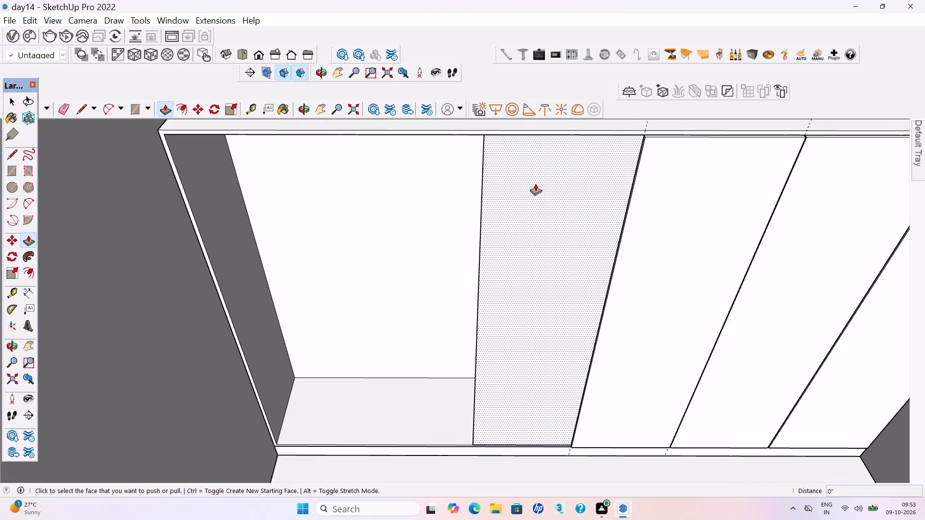
left_click(541, 210)
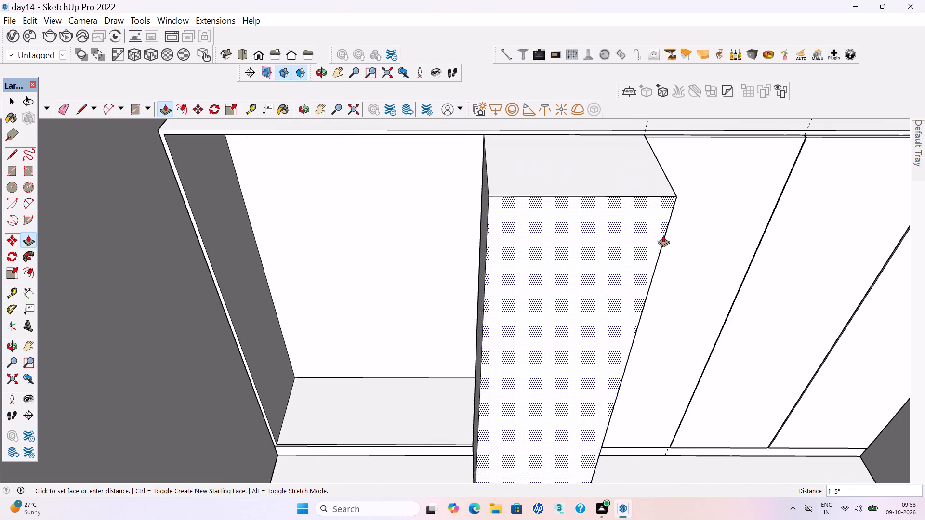
left_click(667, 259)
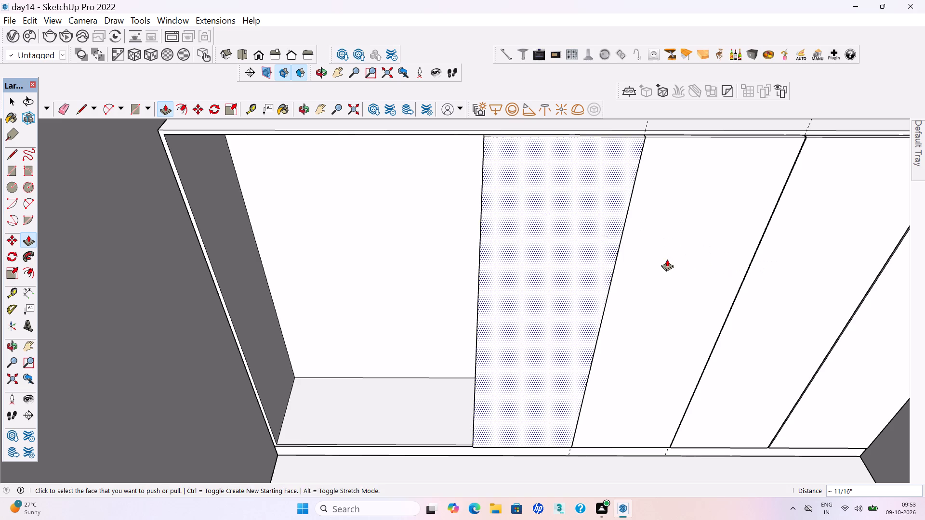
key("space")
Place a vertical guide parallel to the fourth panel's open-side edge, through the next division point on the bay's top edge.
scroll(503, 206, "down", 1)
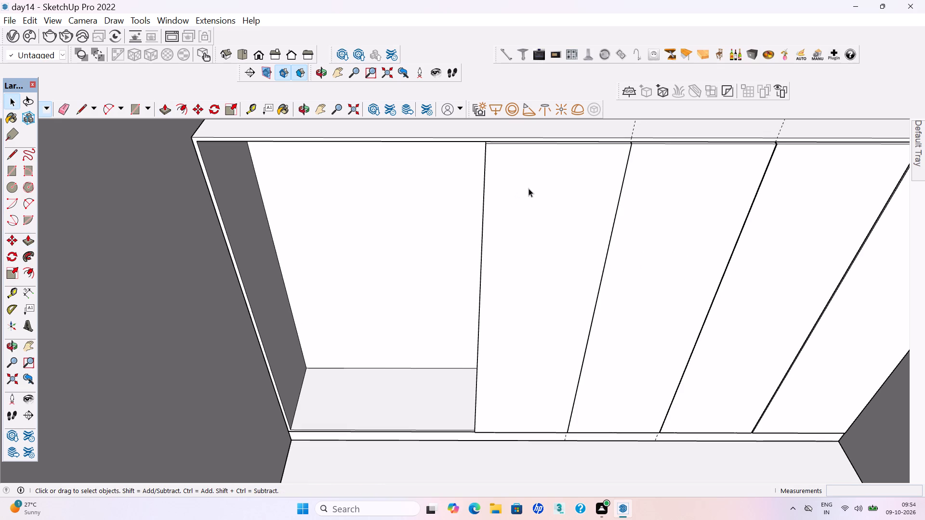
middle_click_drag(560, 187, 555, 219)
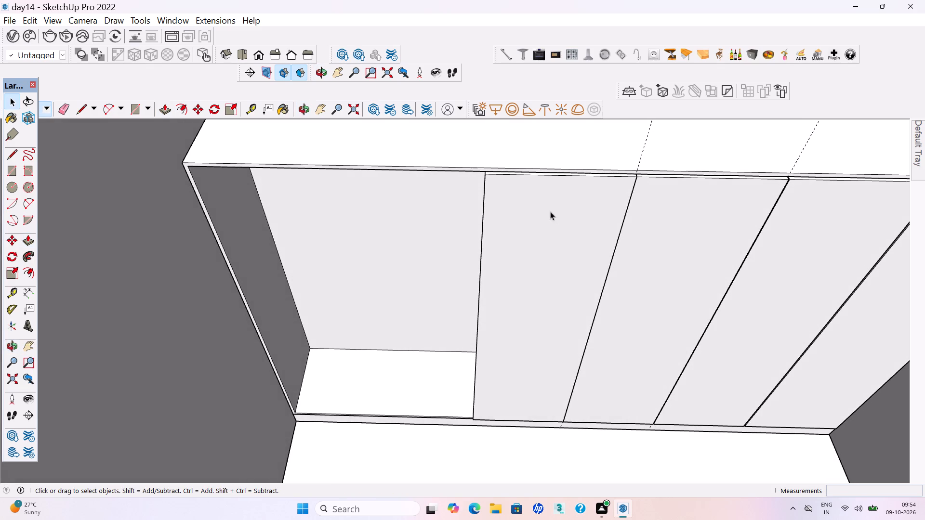
left_click(432, 170)
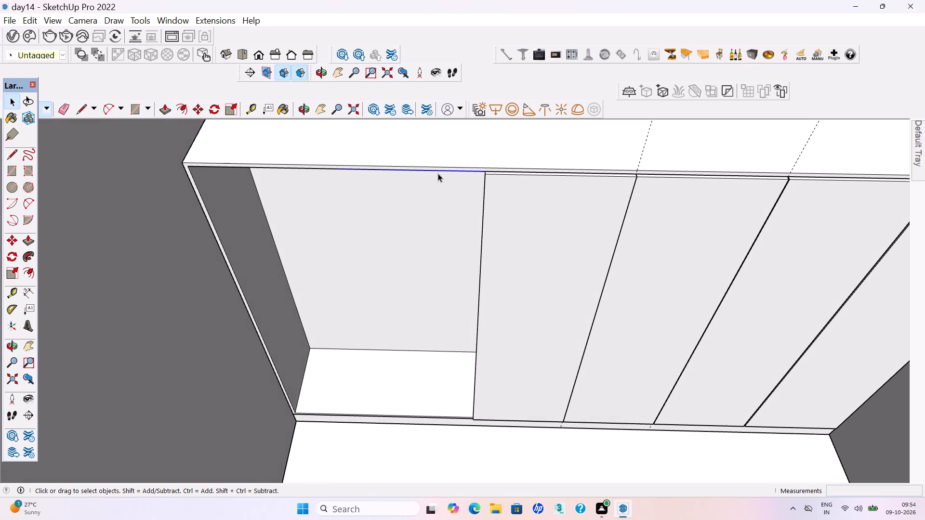
scroll(710, 213, "down", 2)
key("t")
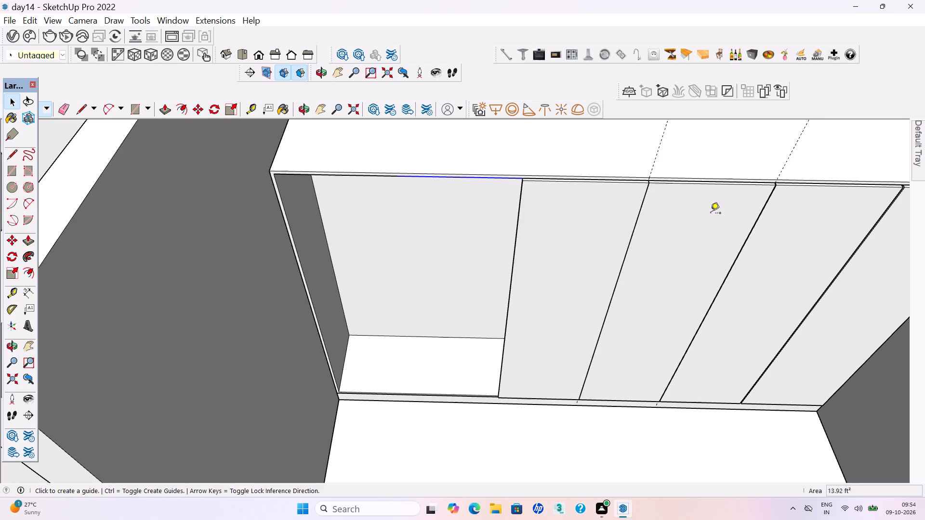
left_click(515, 216)
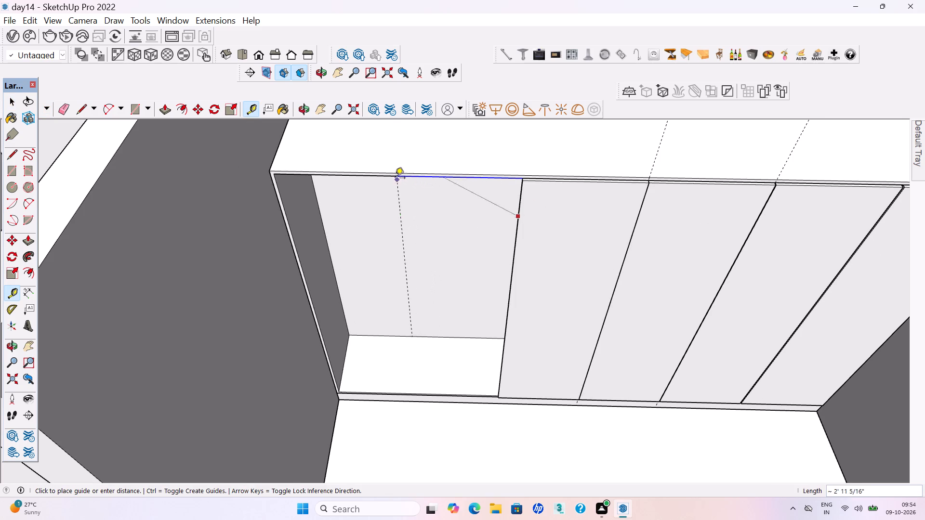
left_click(396, 177)
key("space")
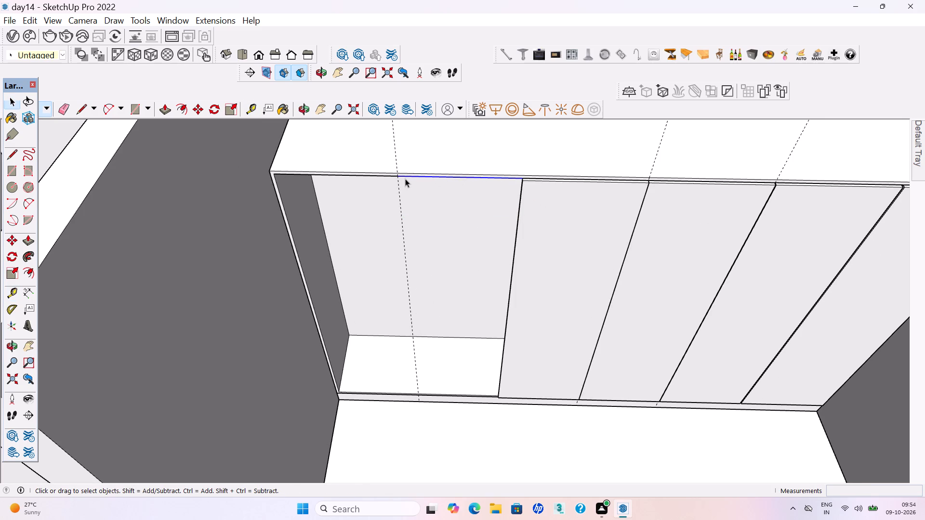
Delete the two leftover line segments along the open bay's inner top edge.
key("Delete")
scroll(563, 195, "down", 2)
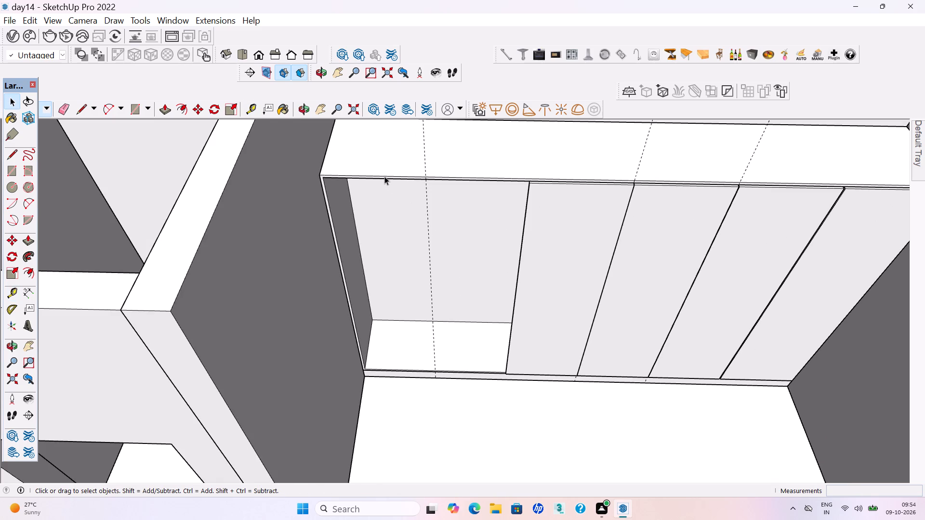
left_click(384, 179)
key("Delete")
scroll(399, 194, "down", 2)
scroll(537, 192, "up", 4)
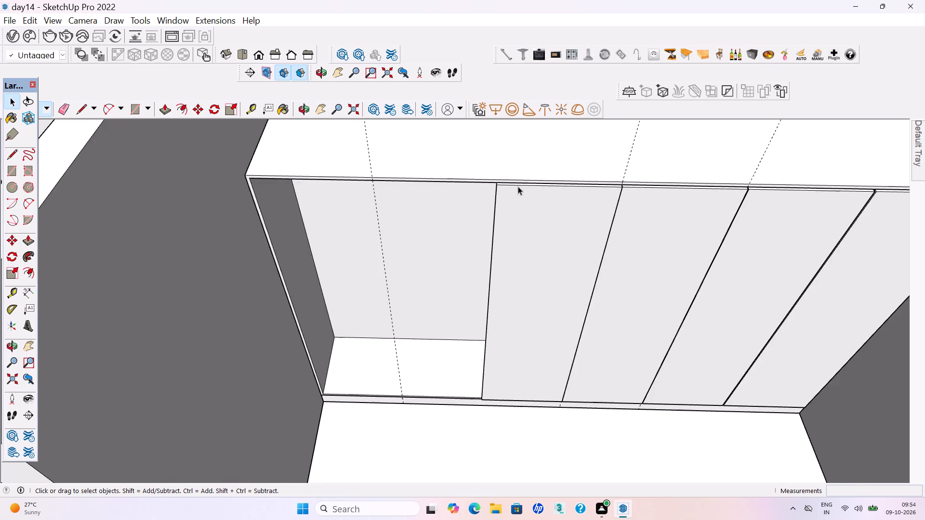
Make the whole fourth door panel a group.
scroll(518, 186, "up", 2)
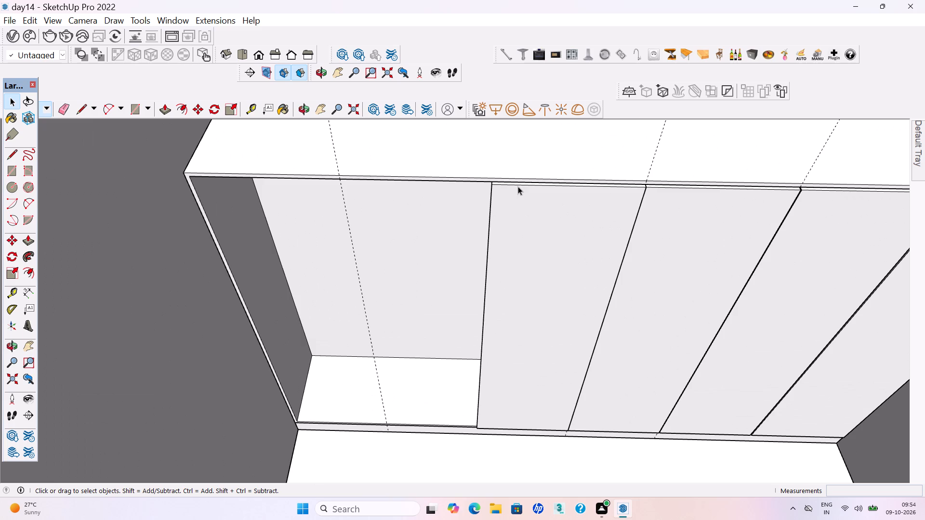
triple_click(543, 200)
right_click(543, 200)
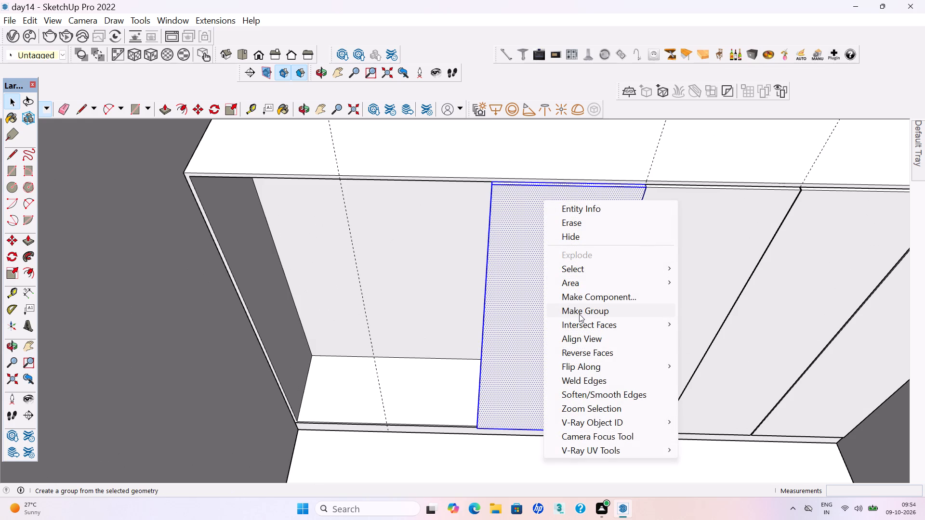
left_click(578, 311)
Copy the fourth panel group about 2' 7/16" along the front, from its top corner to the new guide.
scroll(569, 295, "down", 3)
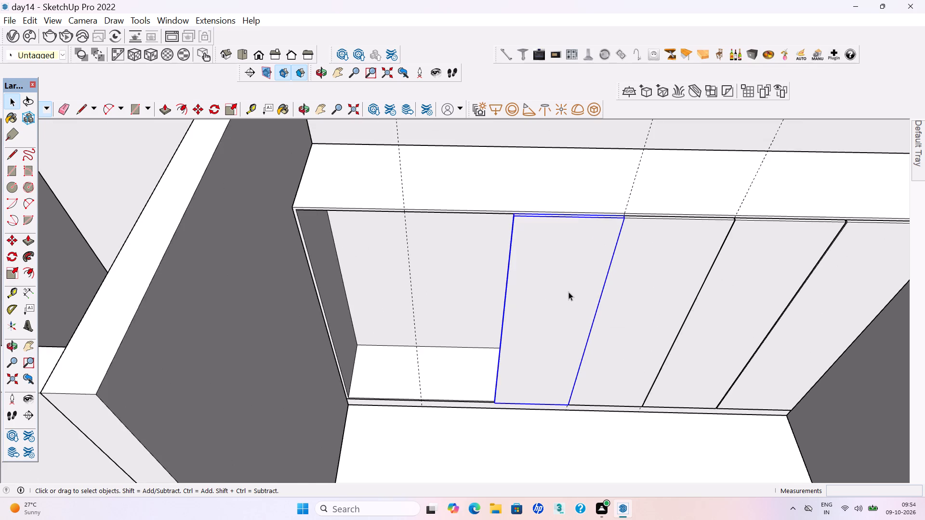
scroll(568, 292, "down", 3)
scroll(529, 240, "up", 2)
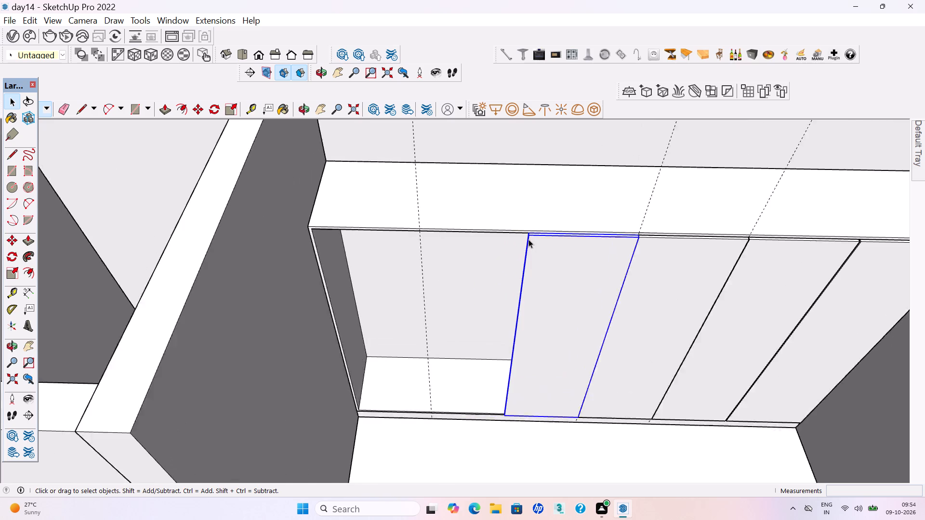
scroll(529, 239, "up", 6)
key("m")
key("Return")
scroll(519, 221, "up", 8)
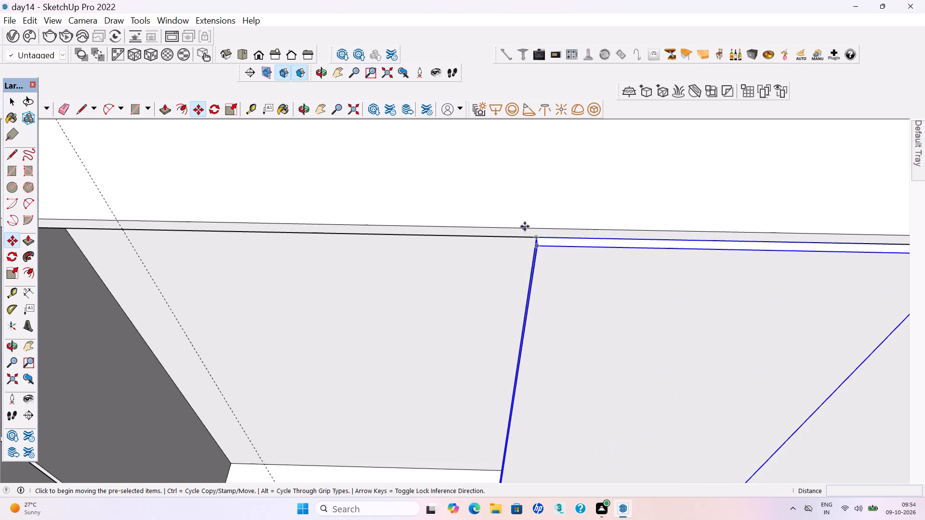
left_click(538, 235)
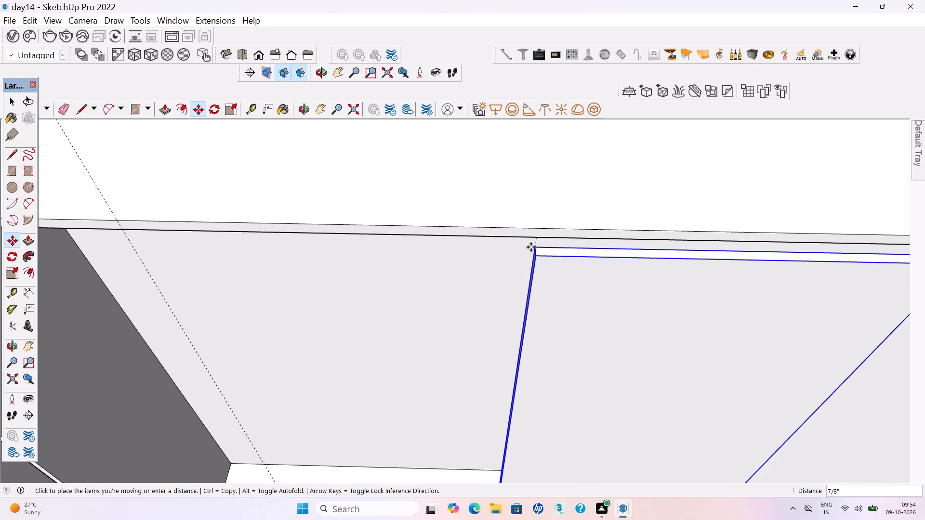
scroll(613, 232, "down", 8)
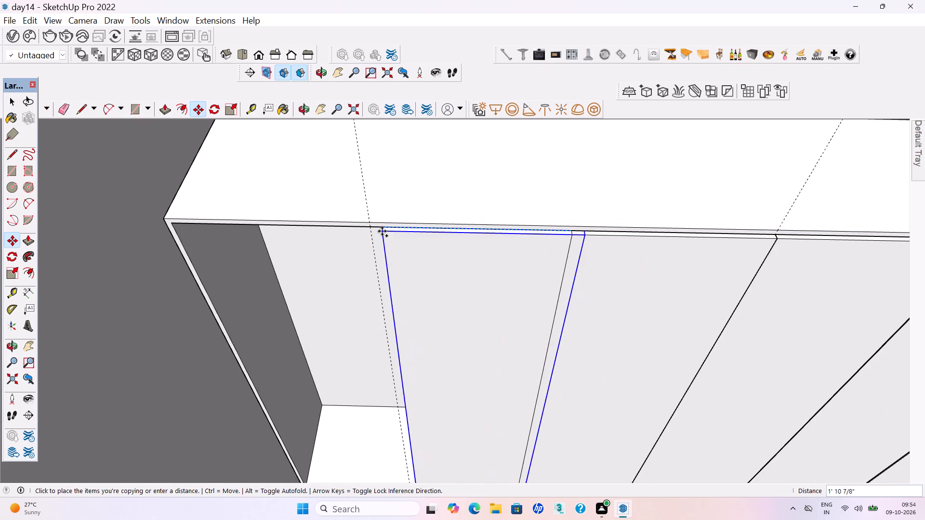
left_click(371, 227)
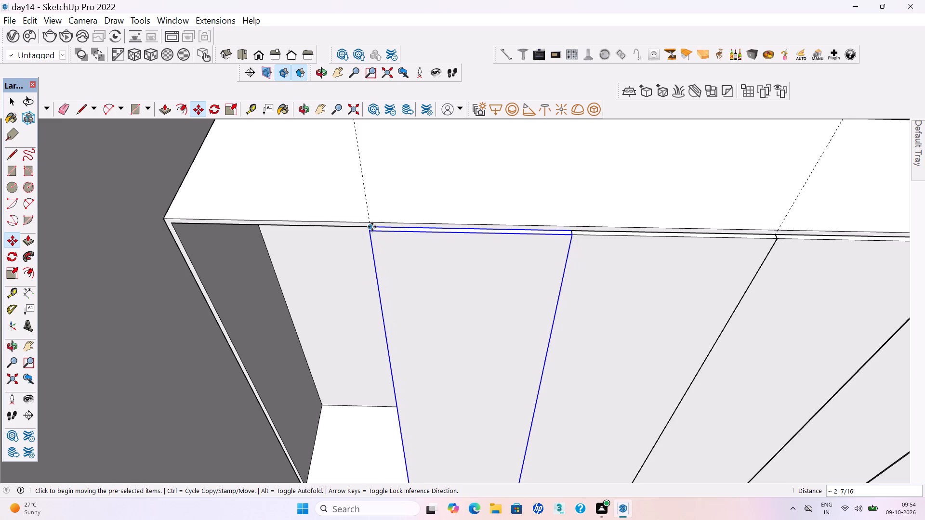
Copy the fifth panel about 2' 7/16" further, to the inner top corner beside the unit's side board.
left_click(372, 226)
scroll(595, 242, "down", 7)
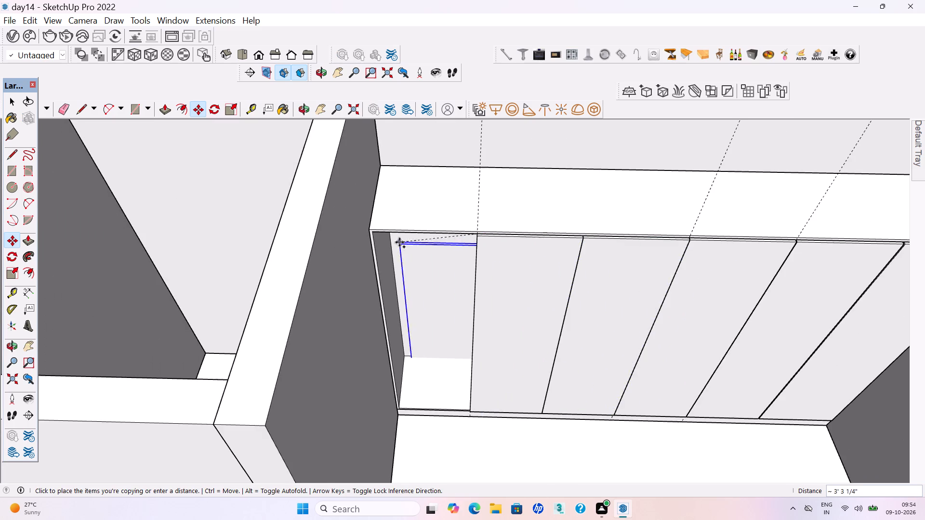
scroll(392, 239, "up", 5)
left_click(364, 232)
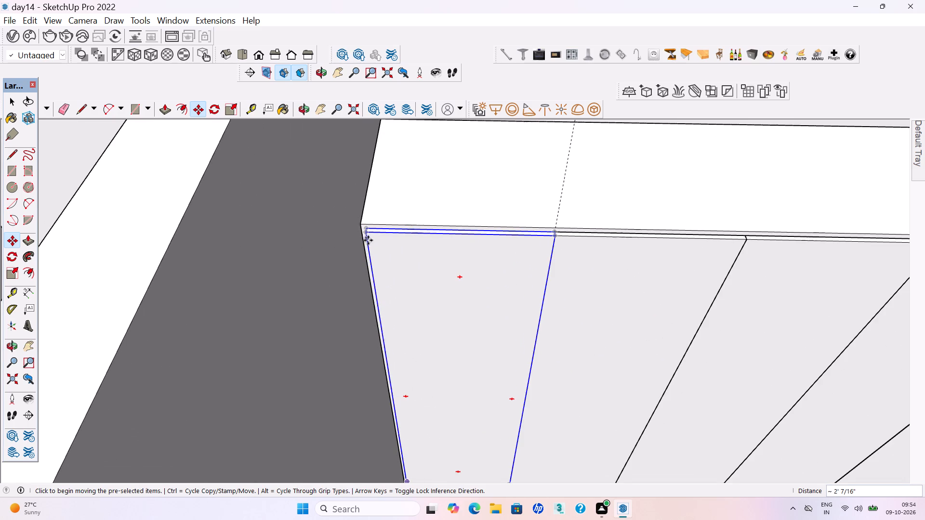
Save the model.
key("ctrl+s")
key("ctrl+s")
key("ctrl+s")
key("space")
Examine the finished row of door panels within the whole house model.
scroll(377, 242, "down", 17)
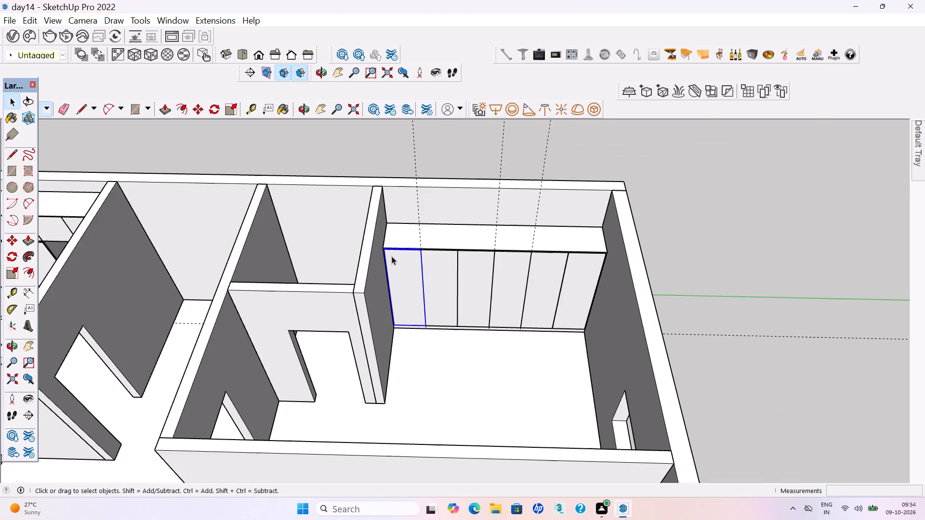
scroll(392, 256, "down", 12)
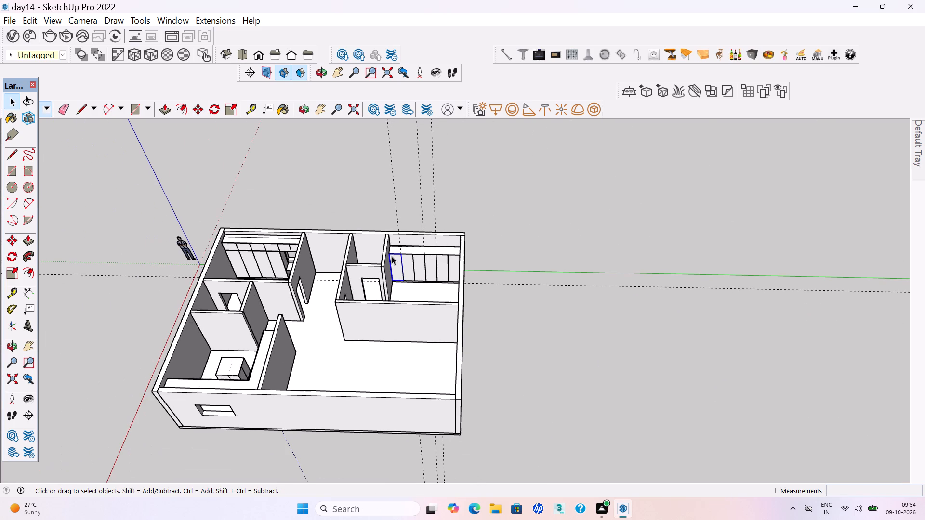
scroll(392, 256, "down", 10)
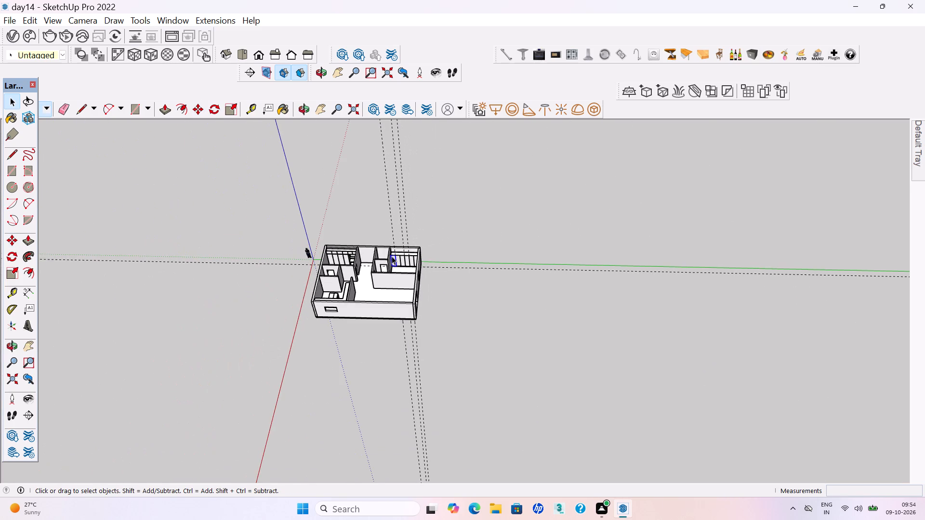
scroll(392, 256, "down", 5)
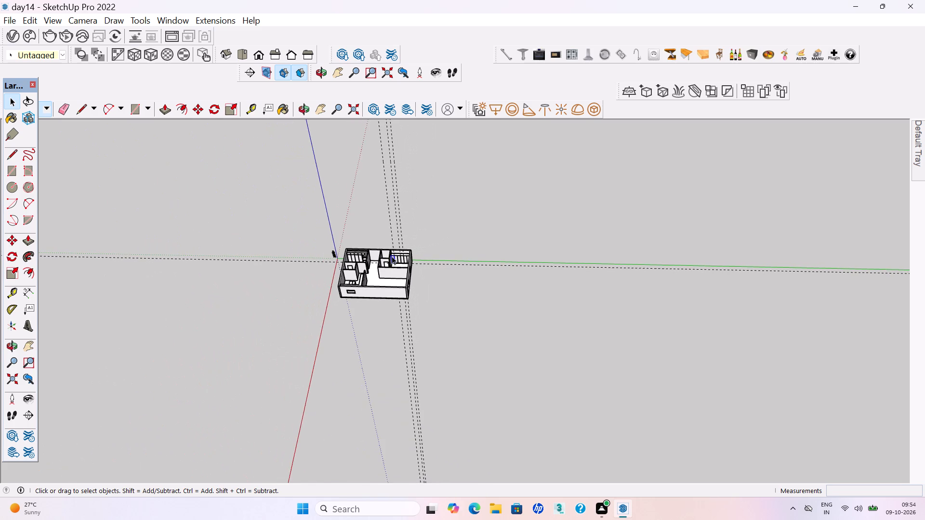
middle_click_drag(392, 256, 390, 246)
scroll(393, 244, "up", 17)
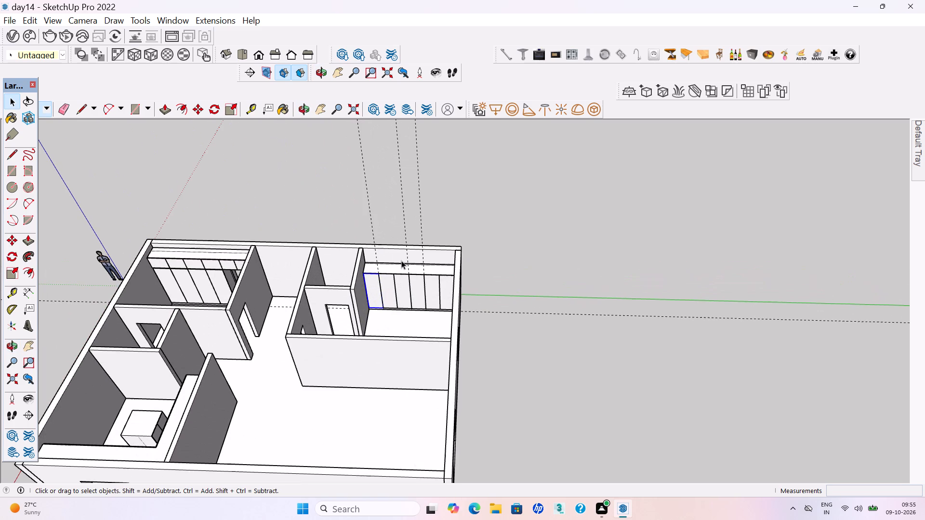
key("h")
left_click_drag(357, 264, 450, 249)
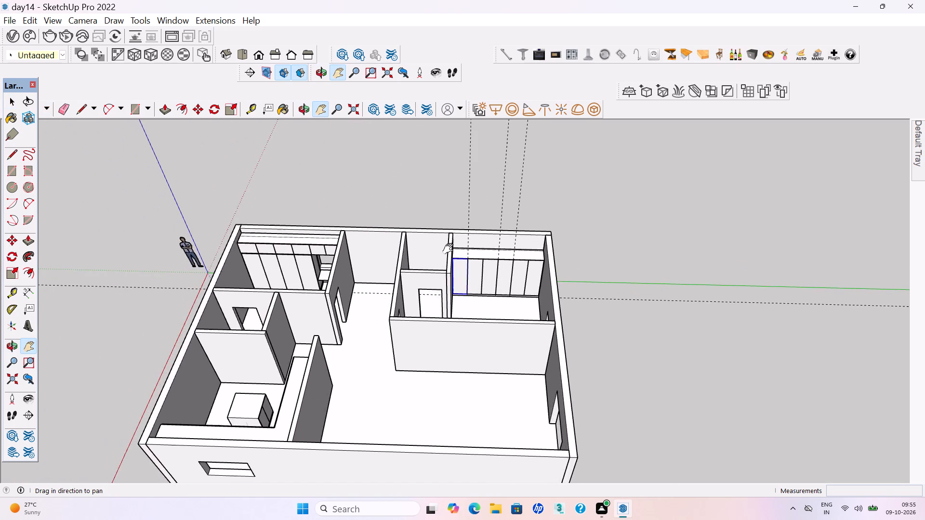
scroll(443, 260, "up", 8)
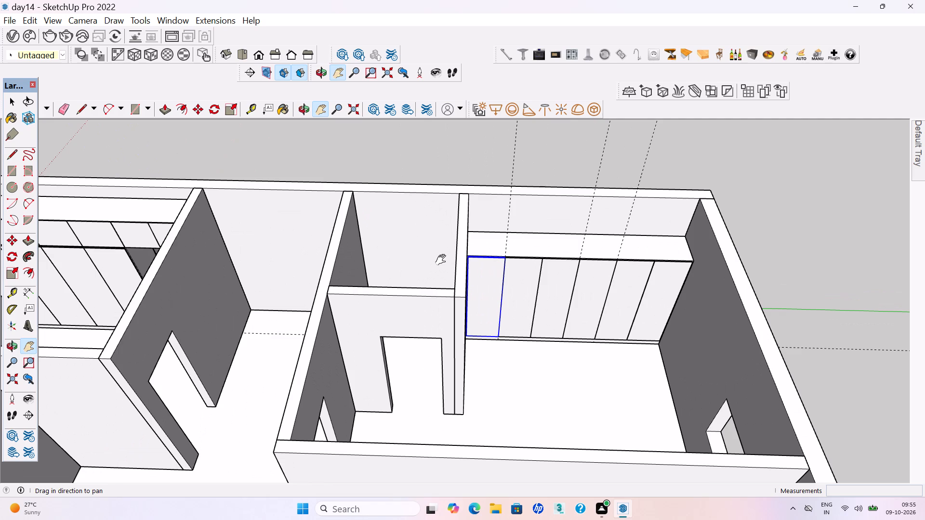
scroll(443, 260, "down", 2)
key("space")
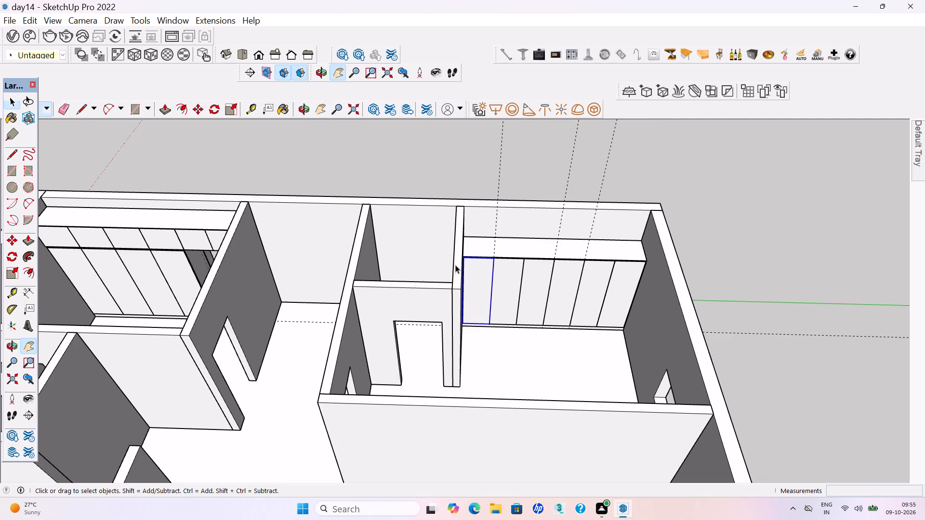
Save the model again.
key("ctrl+s")
key("ctrl+s")
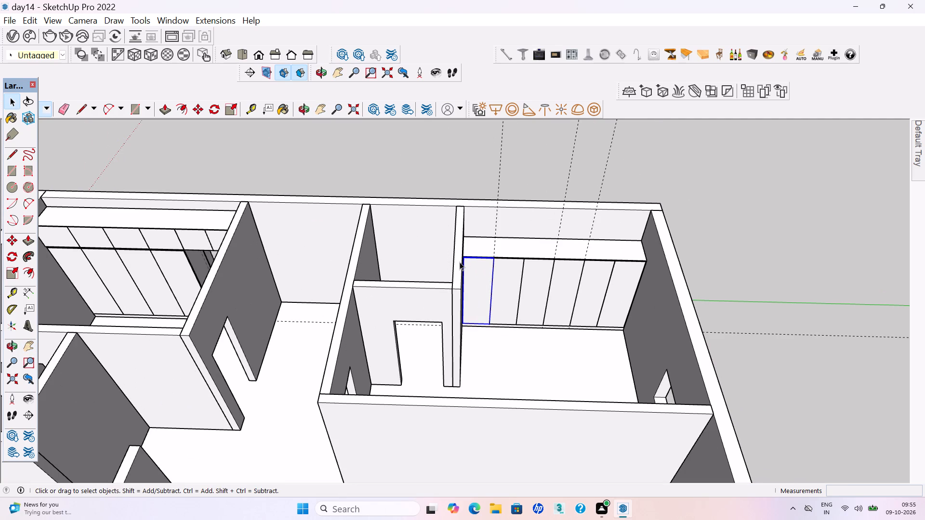
key("space")
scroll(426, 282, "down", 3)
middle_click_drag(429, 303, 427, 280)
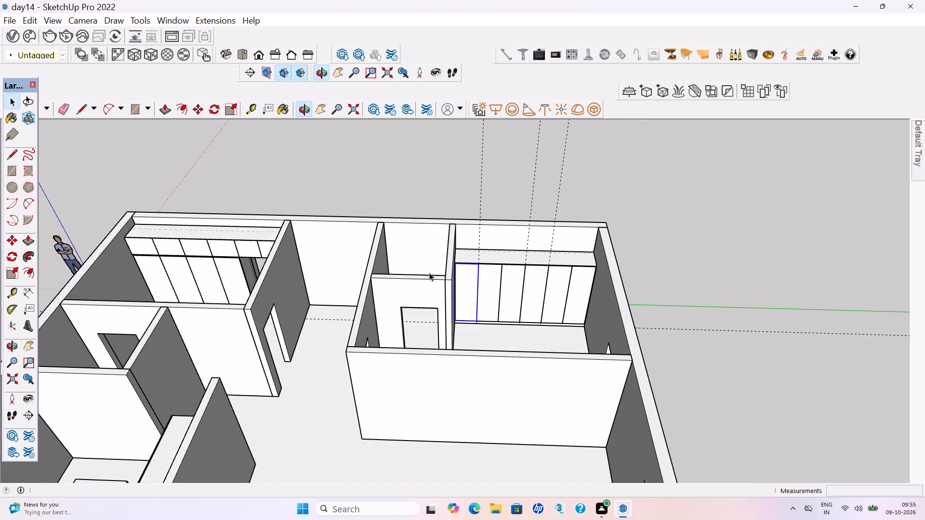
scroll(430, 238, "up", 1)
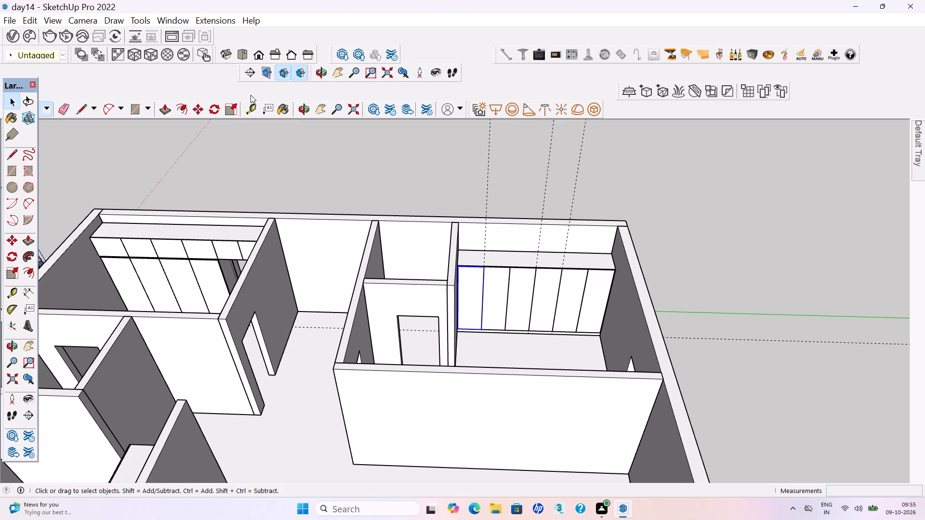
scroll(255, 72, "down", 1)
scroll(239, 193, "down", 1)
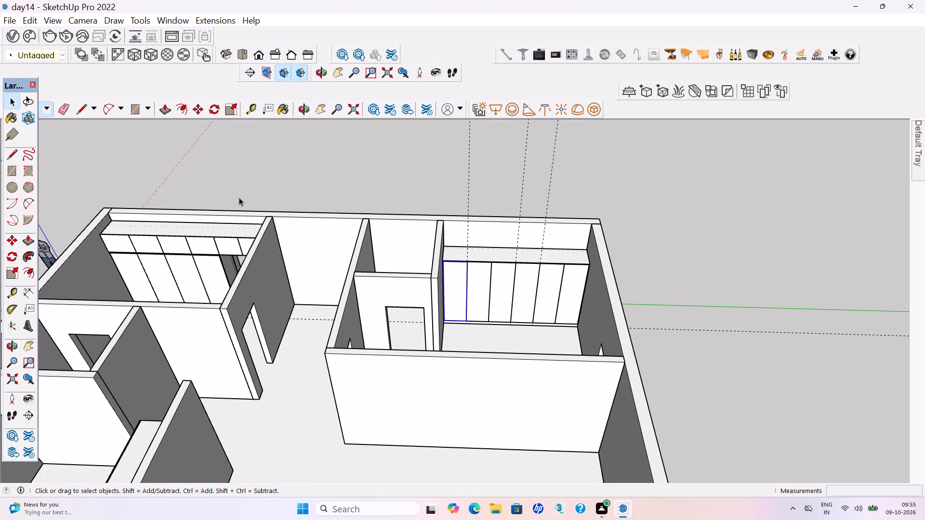
Delete the three leftover vertical guide lines above the corner room's door-panel unit.
scroll(322, 234, "down", 2)
left_click_drag(544, 183, 417, 140)
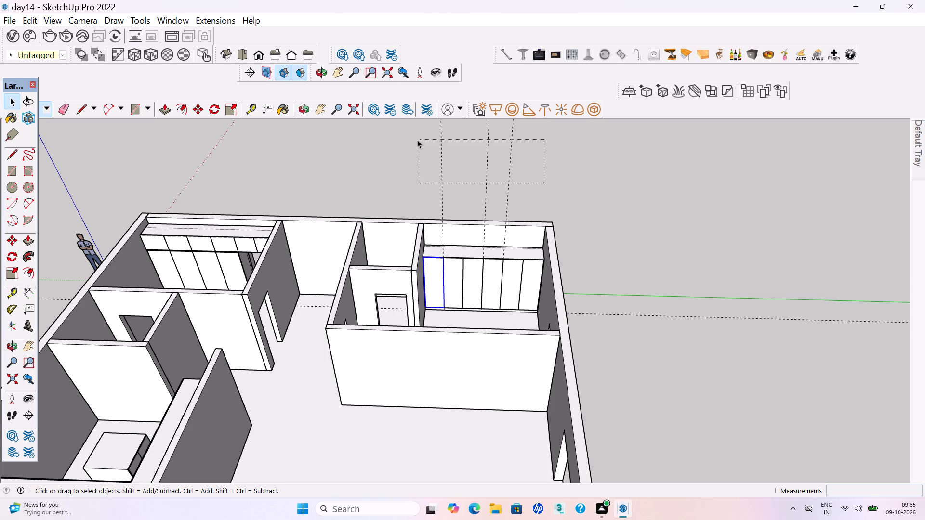
left_click_drag(417, 140, 412, 140)
key("Delete")
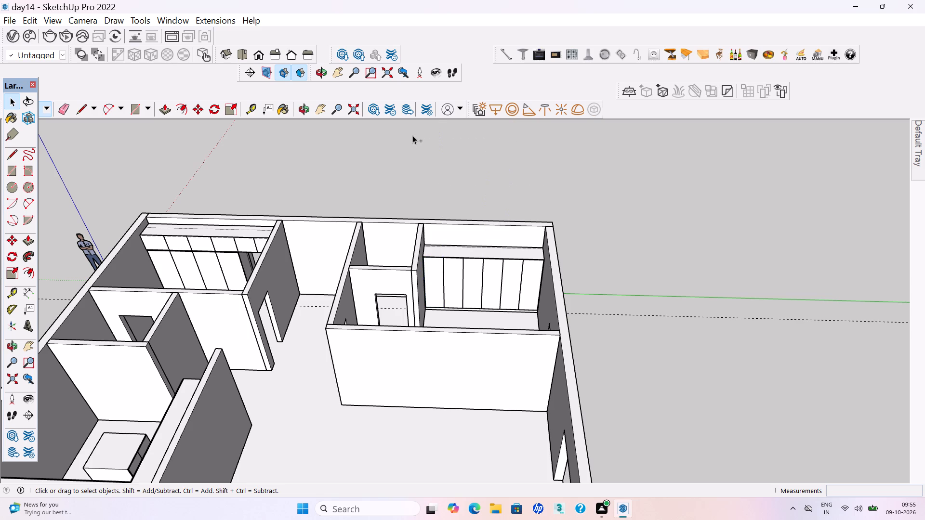
Save the model.
key("ctrl+s")
key("ctrl+s")
key("ctrl+s")
Draw a rectangle about 12' 3 7/8" wide and 1' 11" high on the back wall, directly above the corner room's unit.
scroll(483, 148, "down", 2)
middle_click_drag(460, 266, 461, 278)
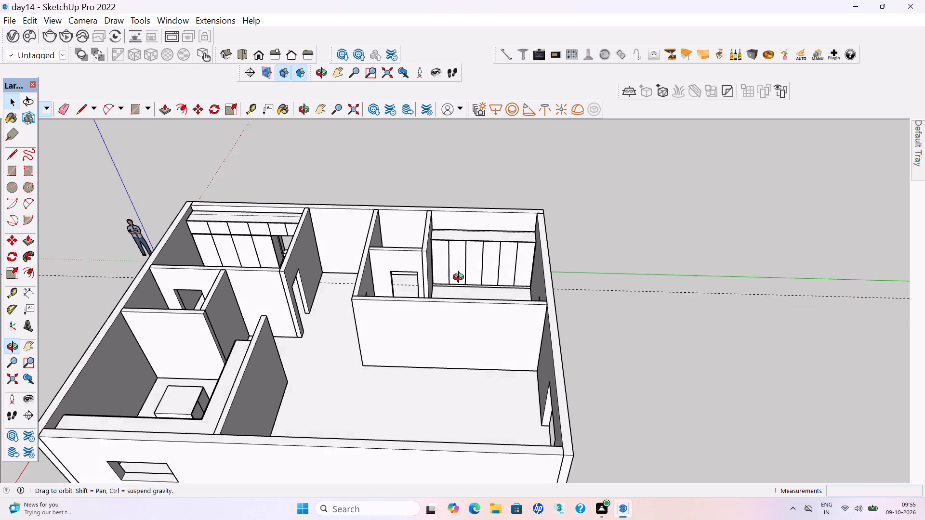
middle_click_drag(461, 278, 462, 285)
scroll(358, 209, "up", 3)
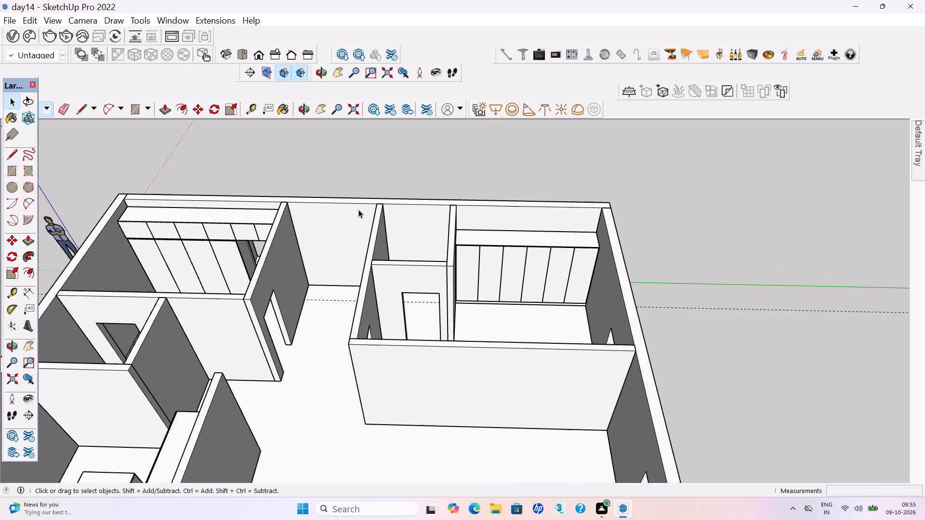
key("r")
scroll(494, 277, "up", 1)
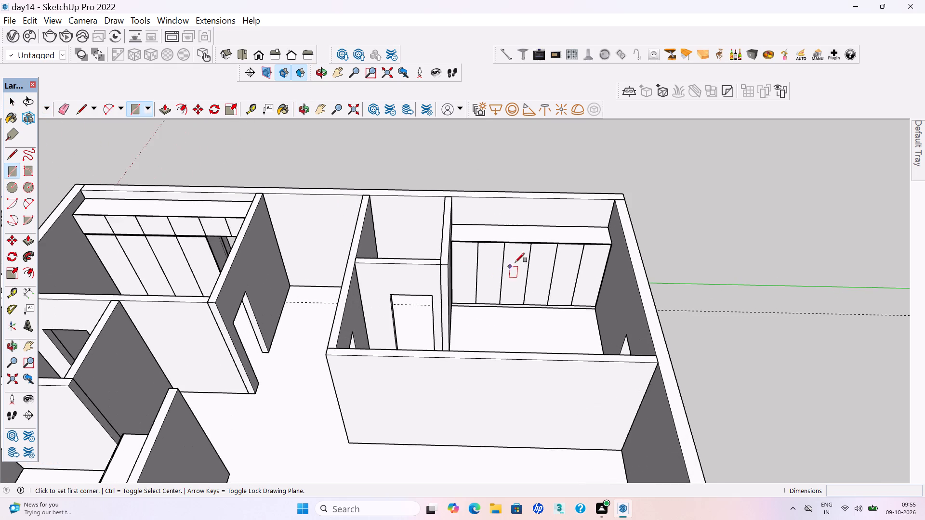
scroll(515, 262, "up", 3)
scroll(579, 239, "up", 3)
scroll(360, 201, "up", 3)
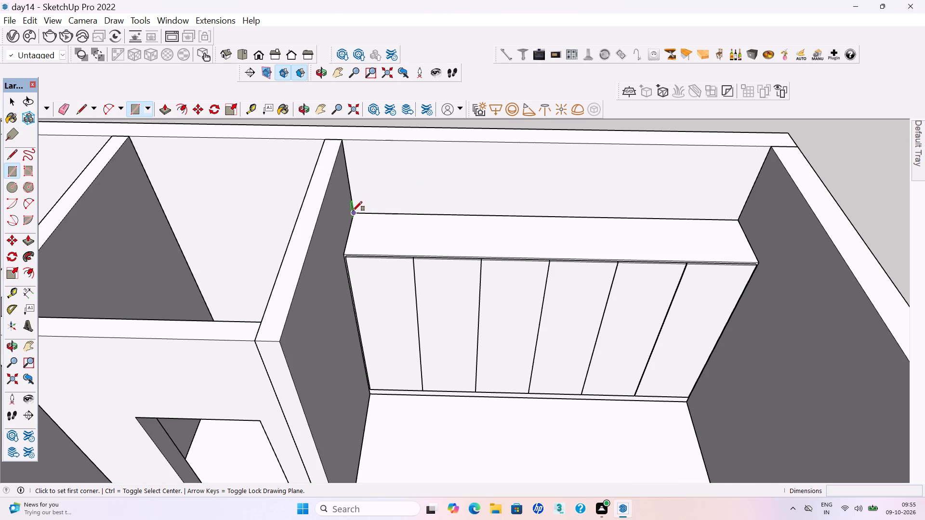
left_click(353, 211)
scroll(353, 211, "down", 4)
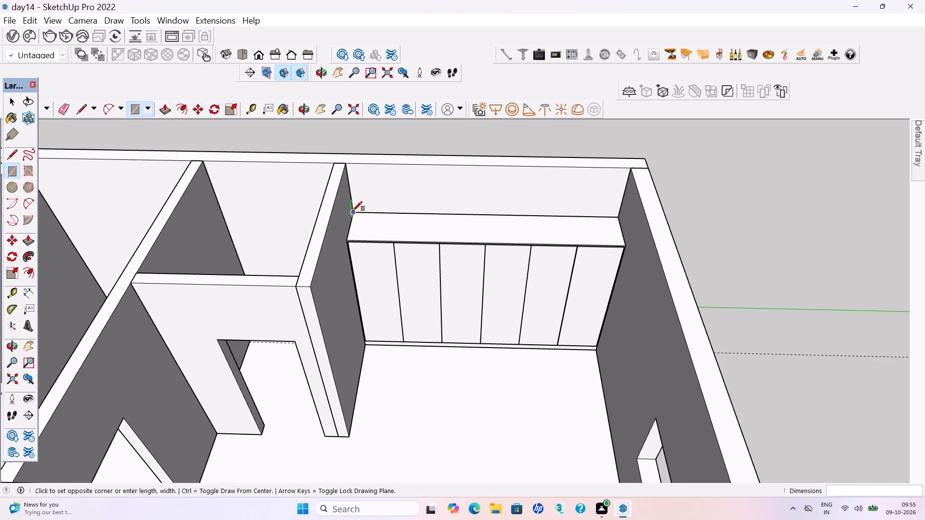
scroll(606, 187, "up", 4)
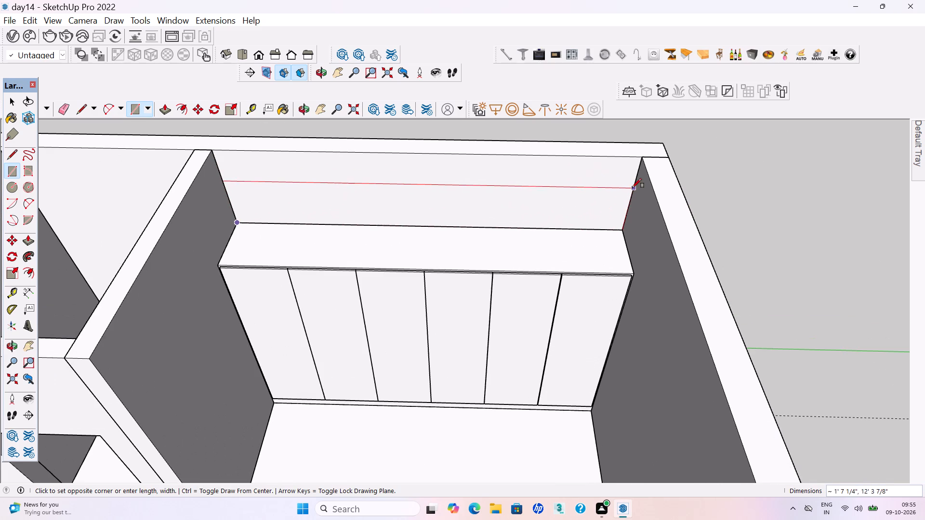
left_click(635, 179)
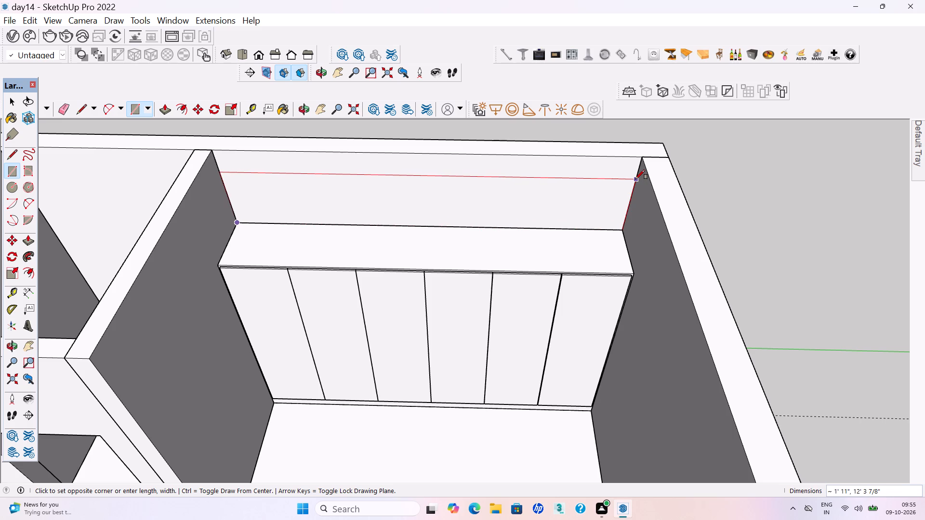
Make the new wall rectangle and its edges a group.
key("space")
double_click(465, 203)
right_click(468, 203)
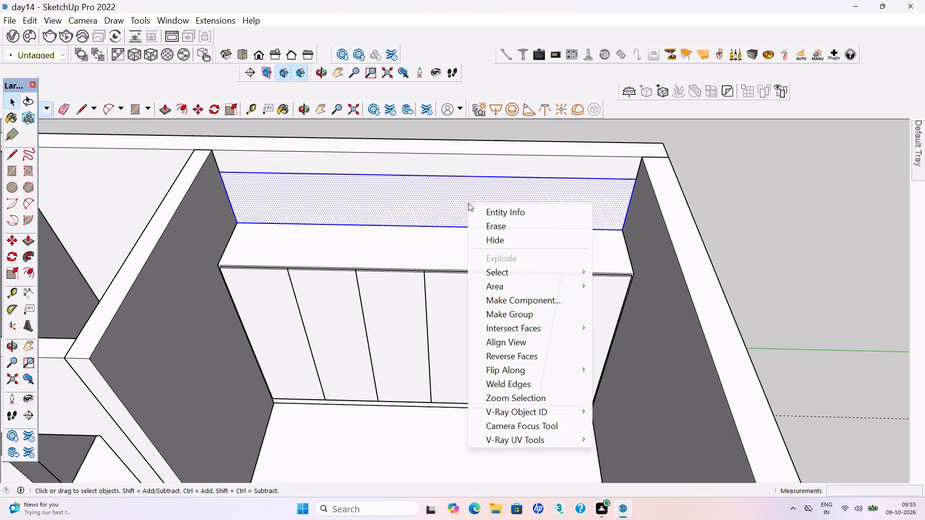
left_click(515, 314)
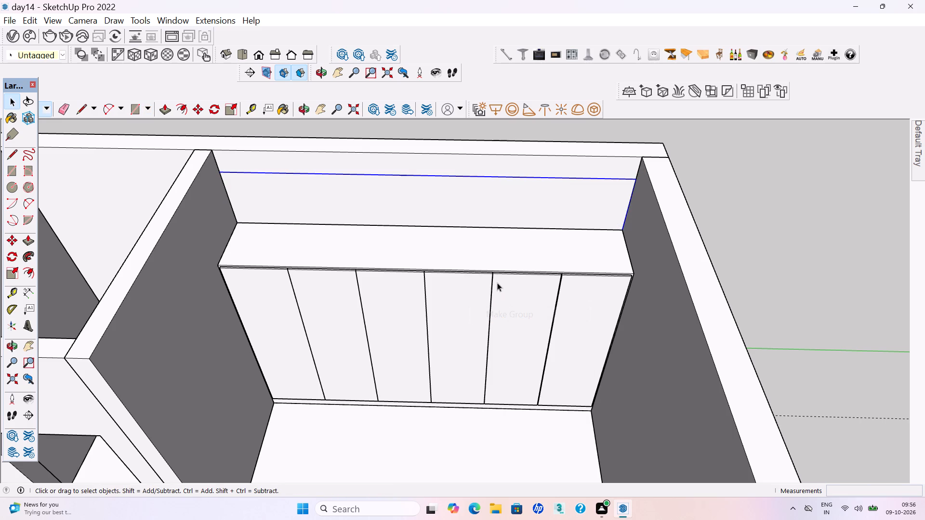
Inside the new group, extrude the rectangle 2' out from the wall to form the upper box.
double_click(407, 206)
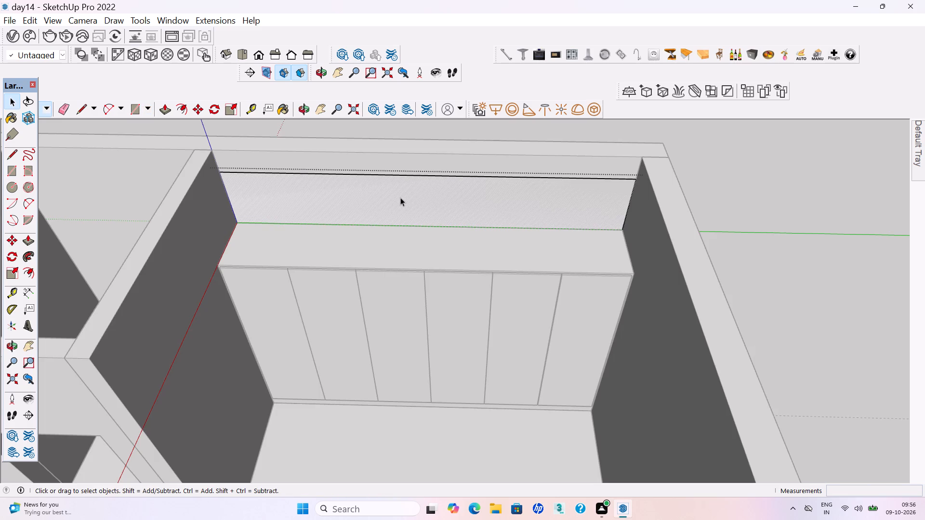
left_click(400, 197)
key("p")
left_click(398, 192)
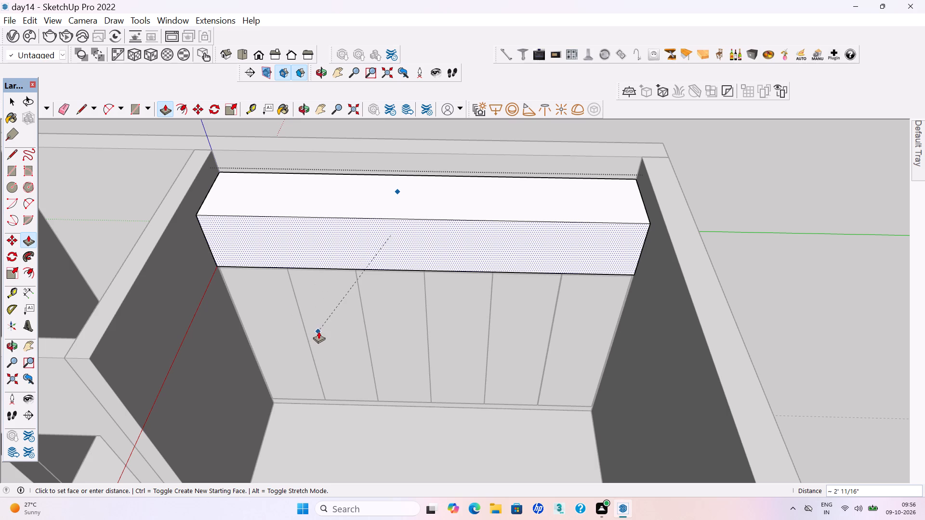
type("2'")
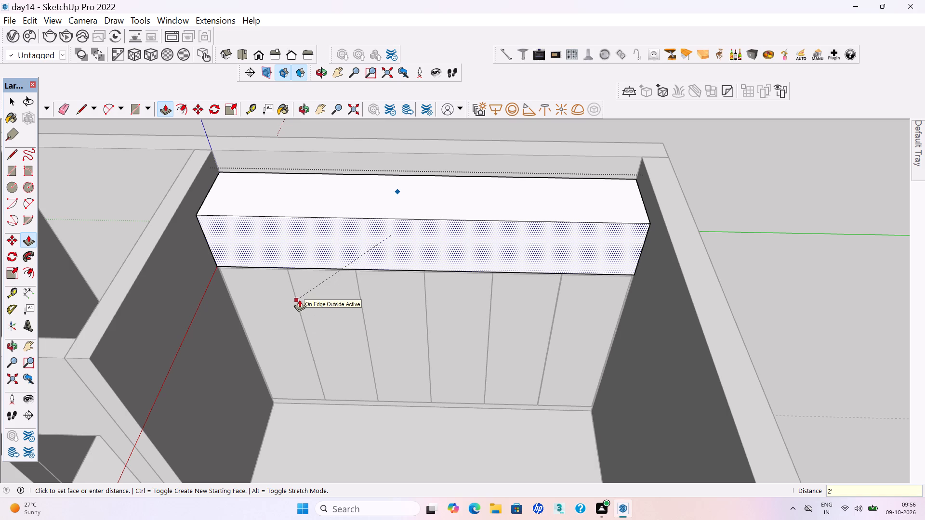
key("Return")
key("space")
Offset the upper box's front face edges inward by 18mm.
scroll(426, 245, "down", 2)
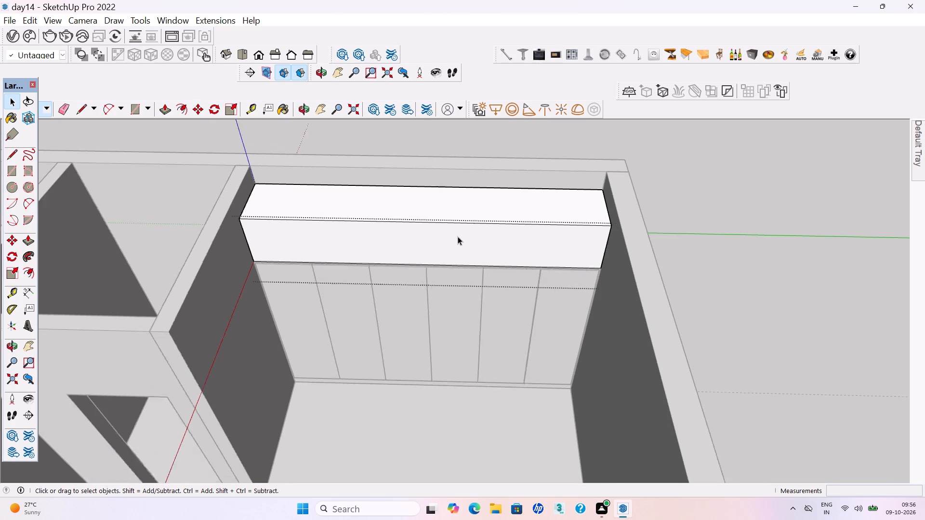
scroll(458, 236, "down", 1)
left_click(451, 245)
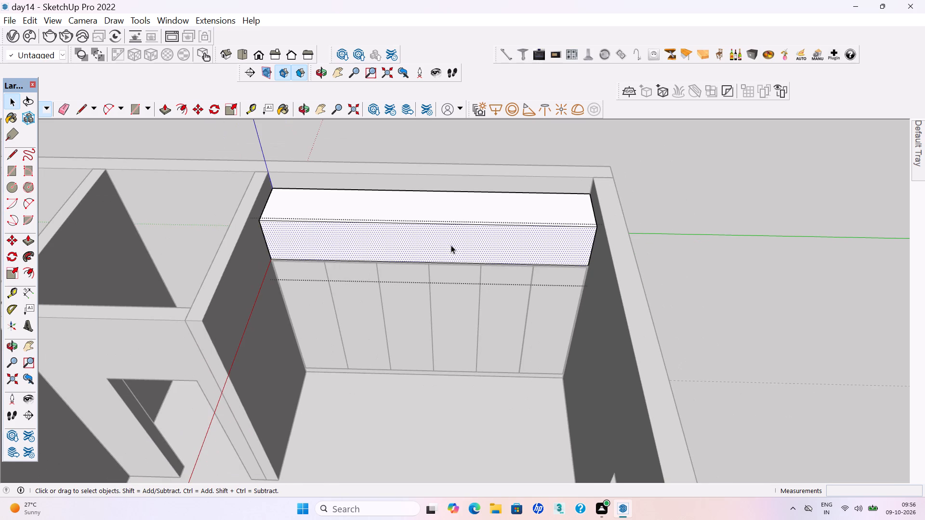
key("f")
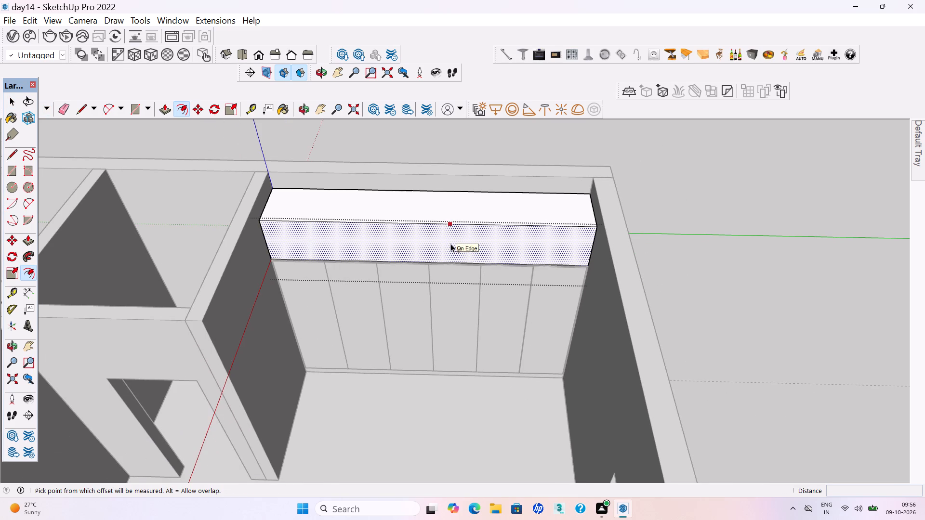
left_click(449, 234)
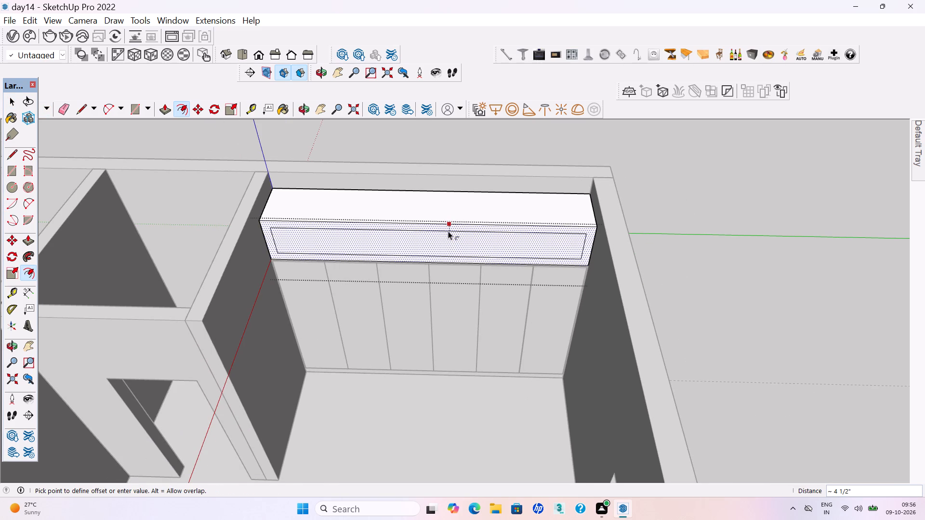
type("18mm")
key("Return")
key("space")
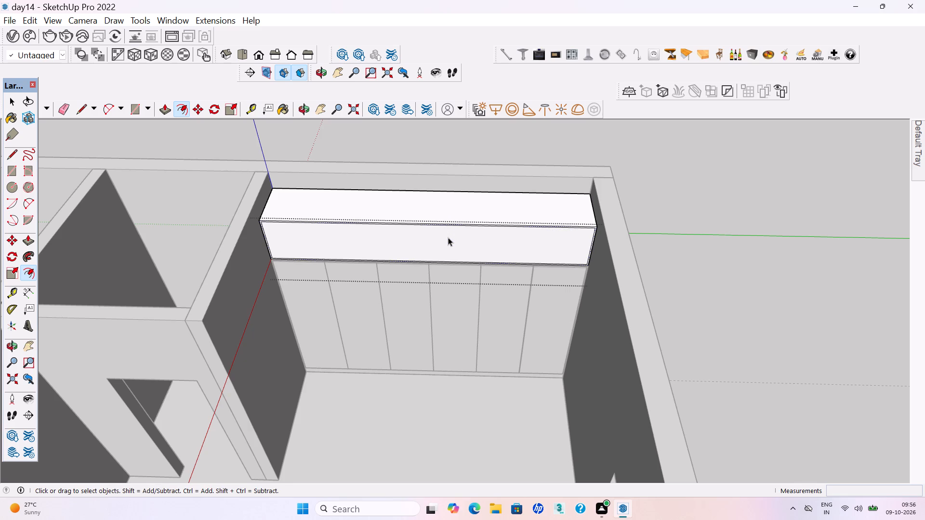
Push the upper box's inner front face back toward the wall to hollow out the loft, and leave the group.
left_click(459, 246)
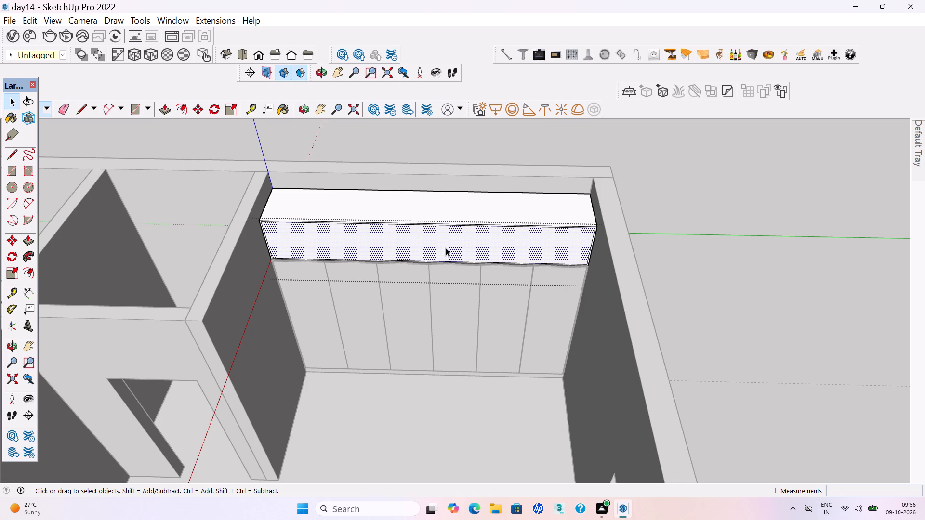
key("p")
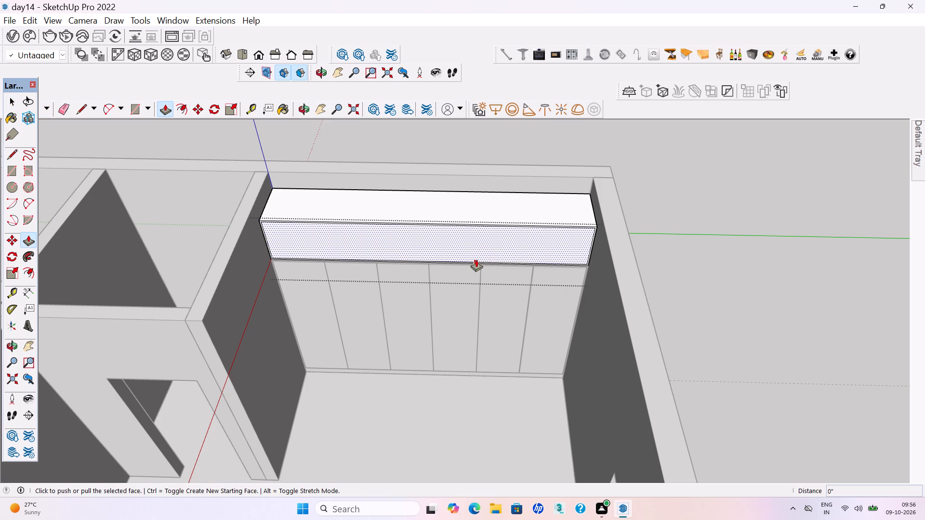
left_click(472, 253)
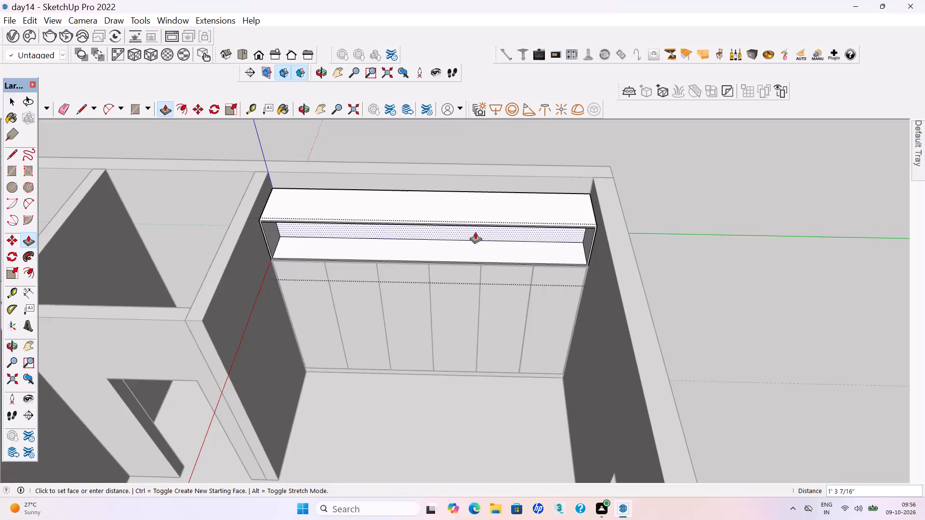
scroll(475, 232, "up", 2)
middle_click_drag(475, 232, 477, 170)
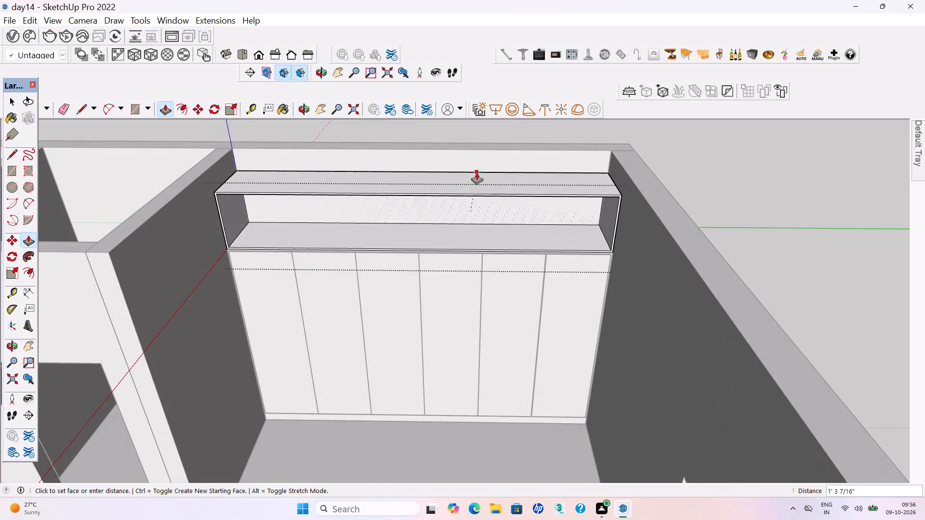
left_click(466, 220)
key("space")
scroll(490, 238, "down", 3)
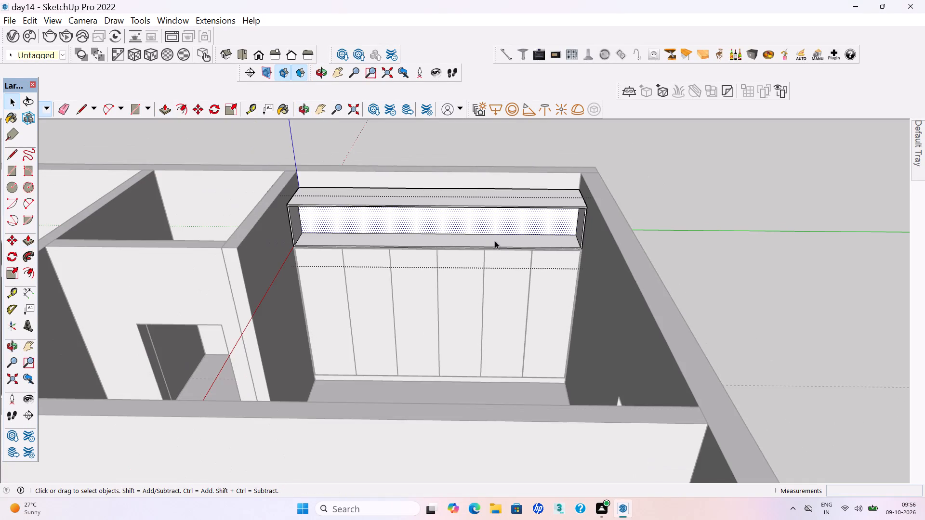
scroll(495, 241, "down", 1)
left_click(708, 280)
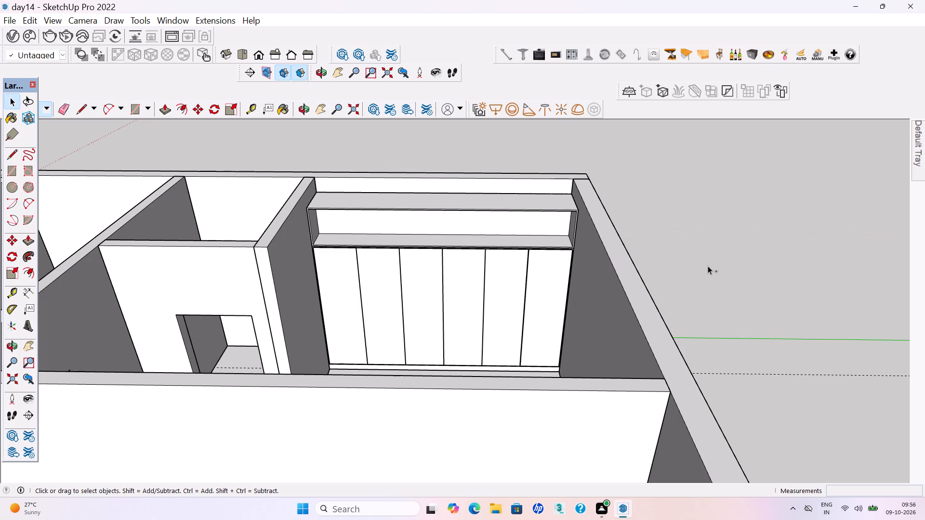
Save the model with the new upper box.
key("ctrl+s")
key("ctrl+s")
key("ctrl+s")
Place a vertical guide about 2' 7/16" from the upper box's inner side edge, in line with the nearest door joint below.
scroll(708, 266, "down", 3)
middle_click_drag(643, 288, 640, 316)
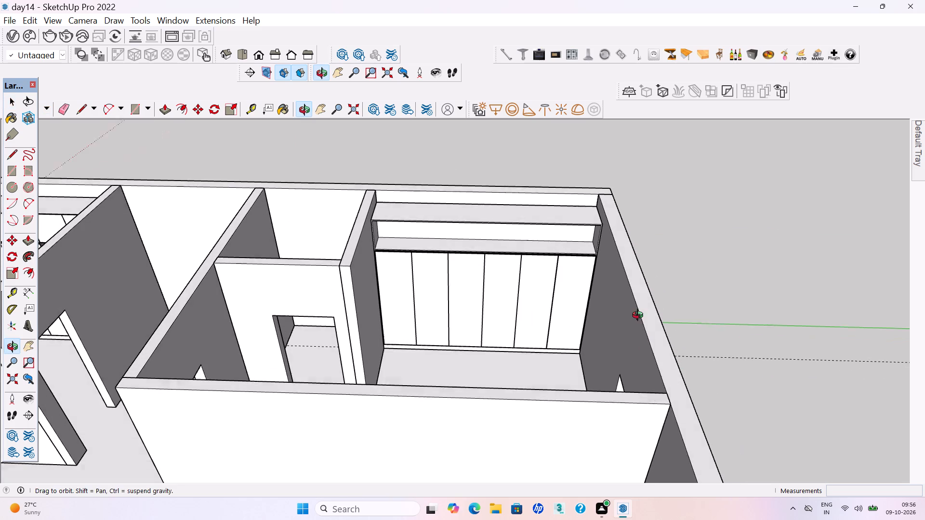
middle_click_drag(640, 316, 641, 319)
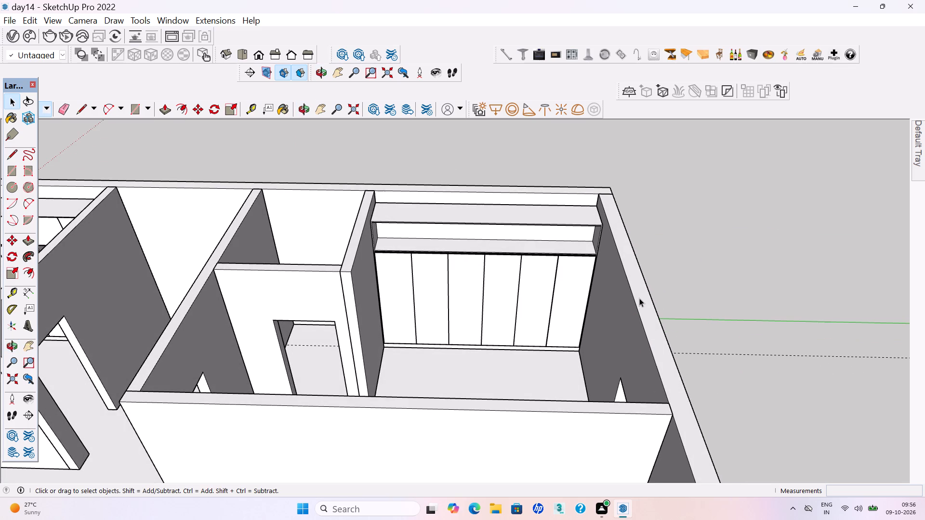
key("t")
scroll(640, 292, "up", 4)
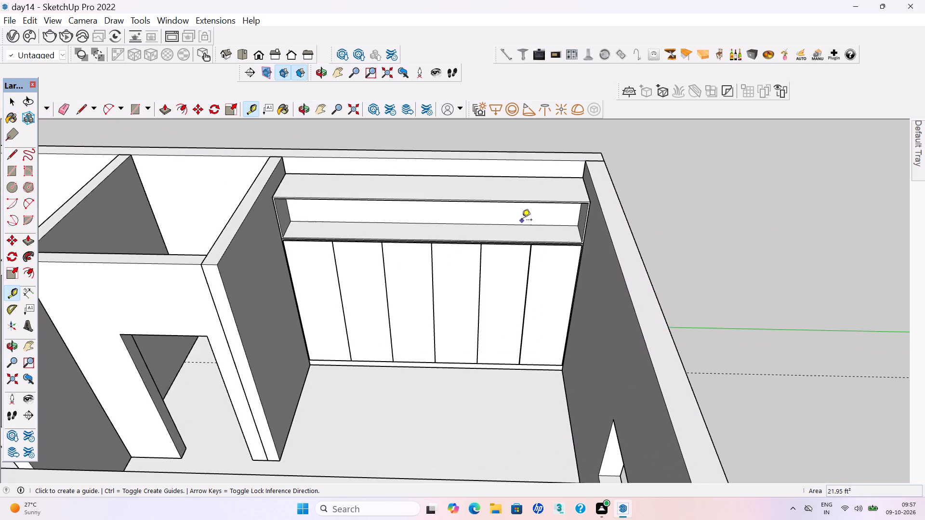
scroll(522, 221, "up", 4)
scroll(603, 208, "up", 7)
scroll(626, 256, "up", 3)
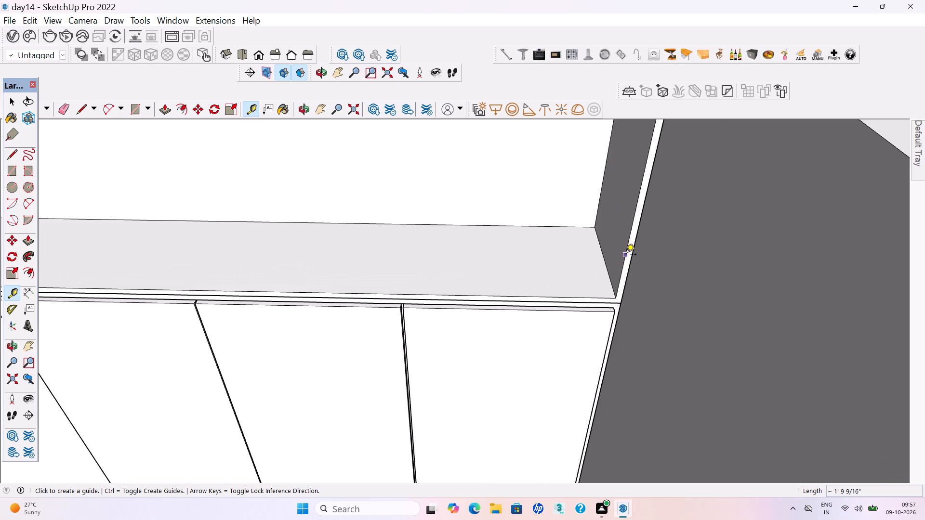
left_click(626, 255)
scroll(402, 302, "up", 3)
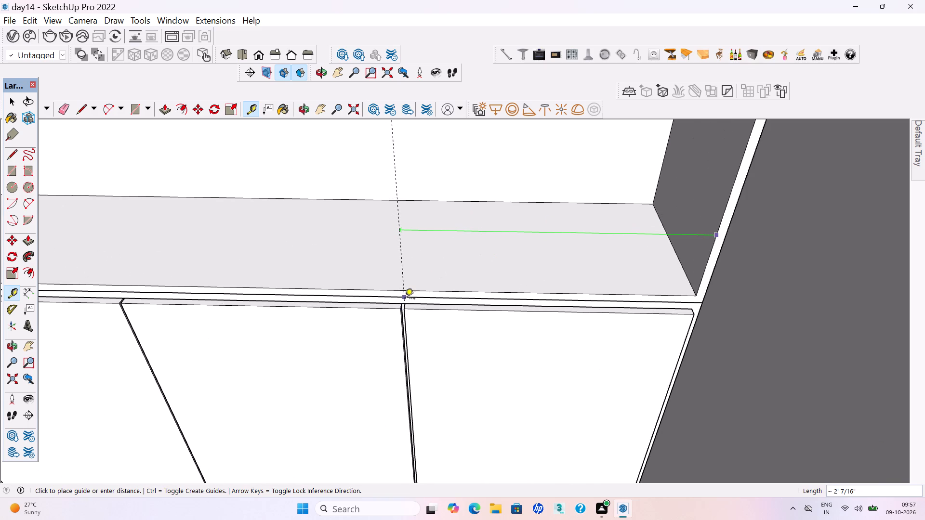
left_click(404, 298)
Place a second vertical guide about 2' 7/16" from the first, in line with the next door joint below the upper box.
scroll(544, 359, "down", 4)
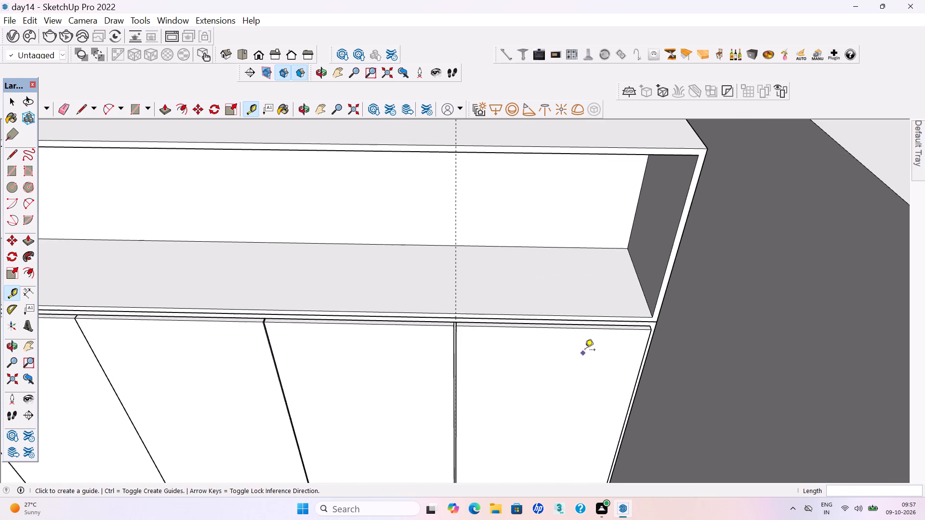
scroll(585, 351, "down", 3)
left_click(490, 269)
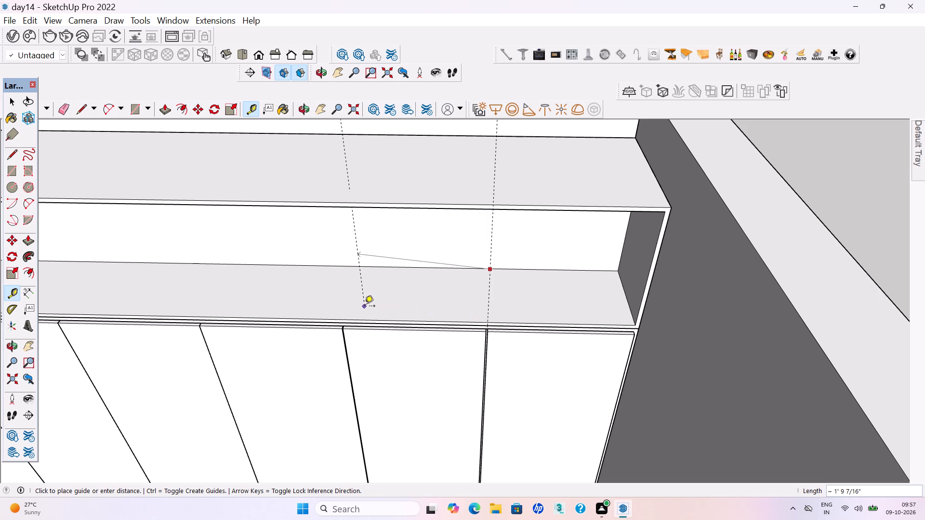
scroll(544, 293, "down", 3)
scroll(391, 308, "up", 3)
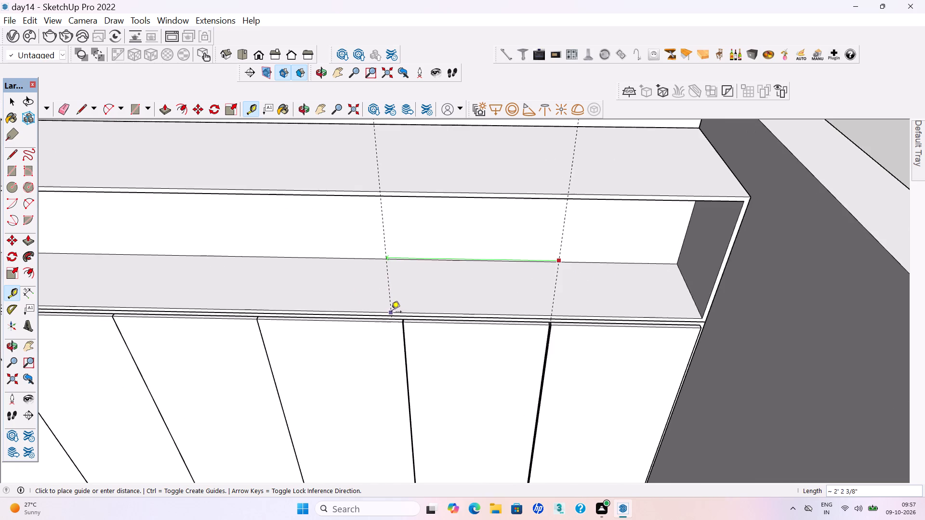
scroll(393, 312, "up", 19)
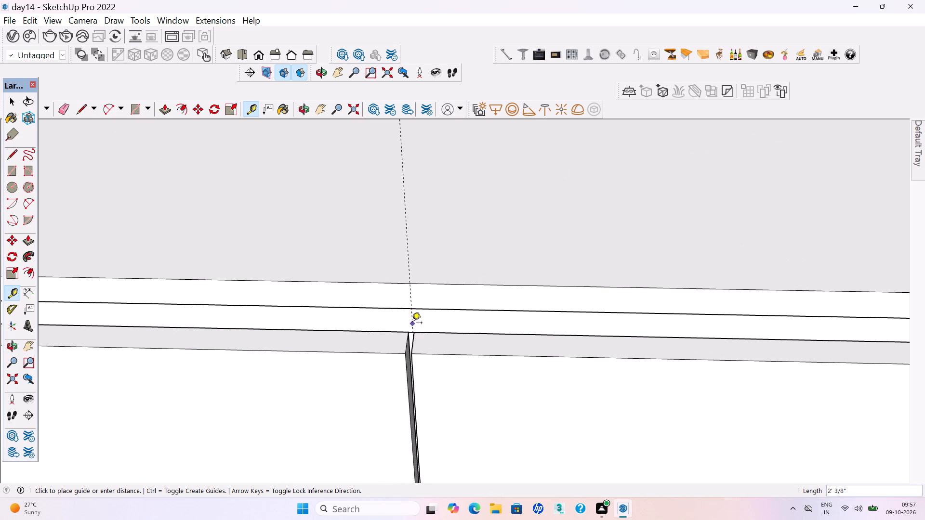
scroll(412, 324, "up", 11)
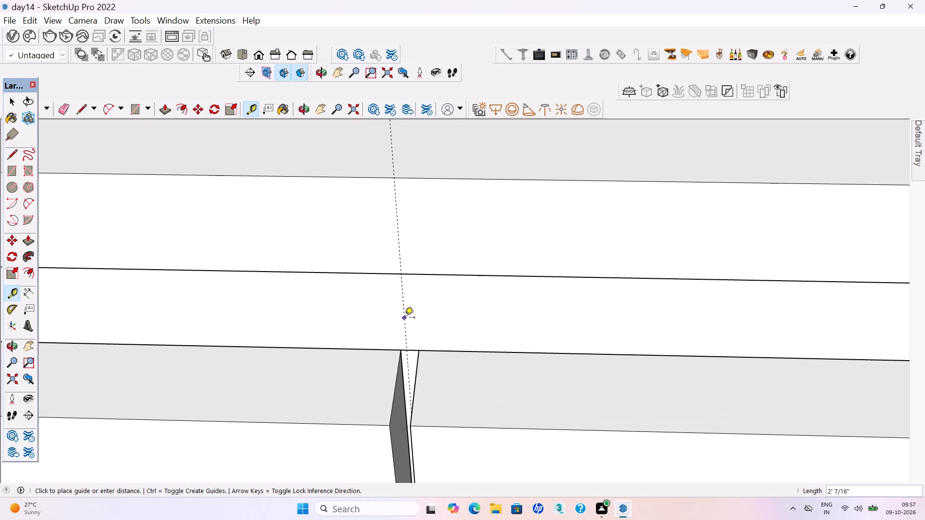
left_click(407, 318)
Place a third vertical guide about 2' 5/16" from the second, in line with the middle door joint below.
left_click(406, 311)
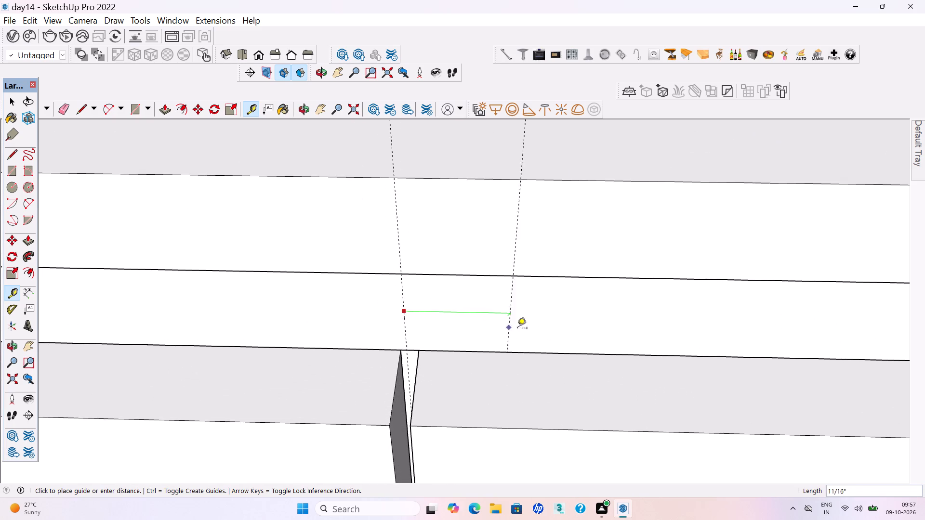
scroll(529, 331, "down", 11)
scroll(574, 333, "down", 6)
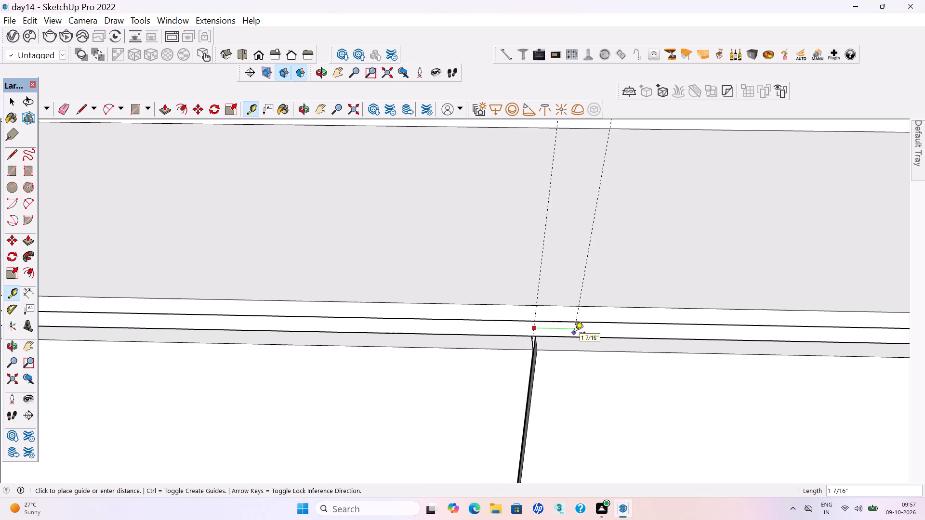
scroll(575, 333, "down", 14)
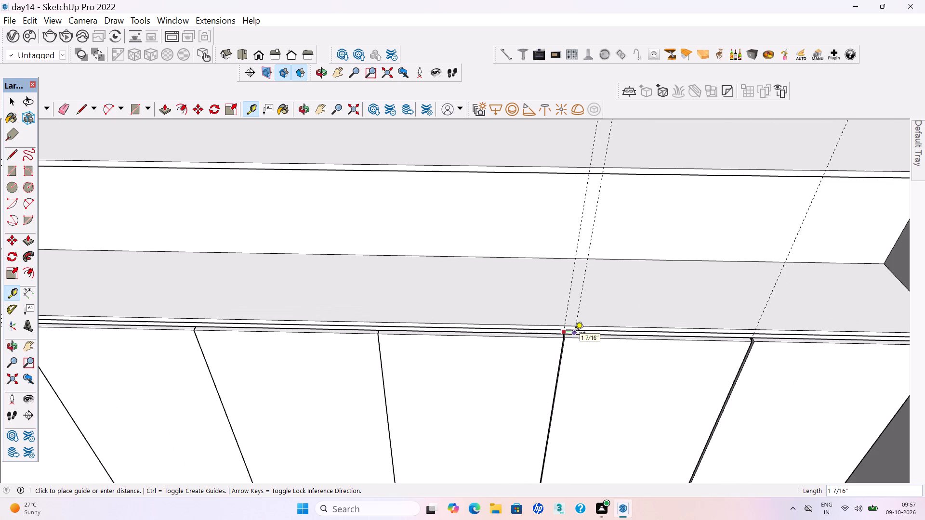
scroll(312, 309, "up", 5)
scroll(362, 331, "up", 5)
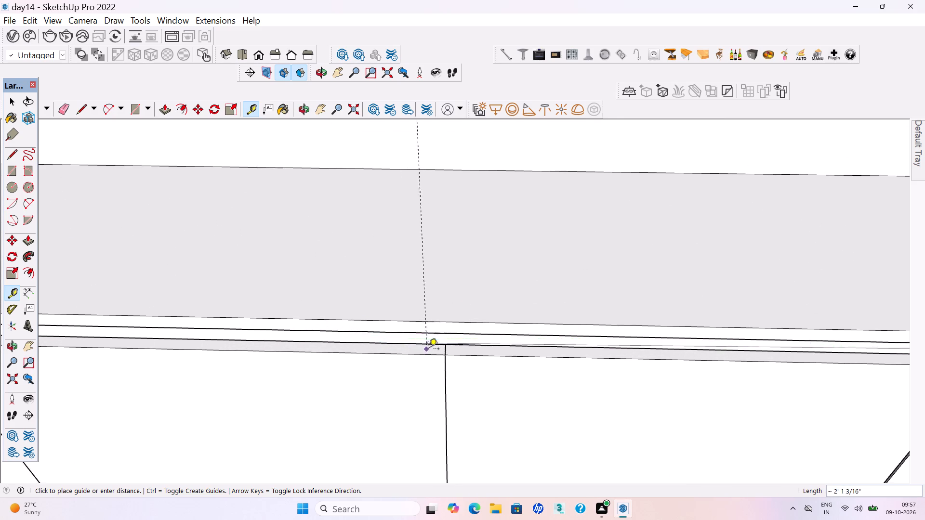
scroll(429, 350, "up", 12)
scroll(453, 334, "up", 9)
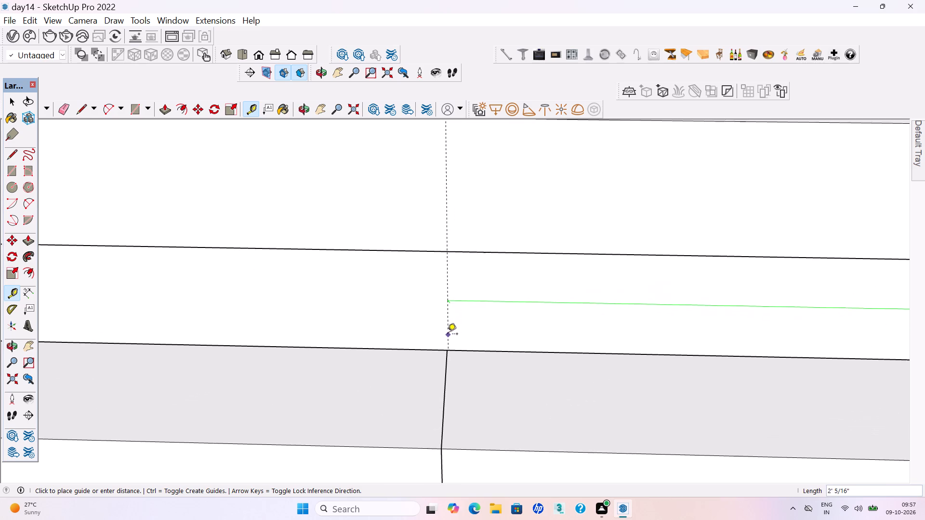
left_click(443, 336)
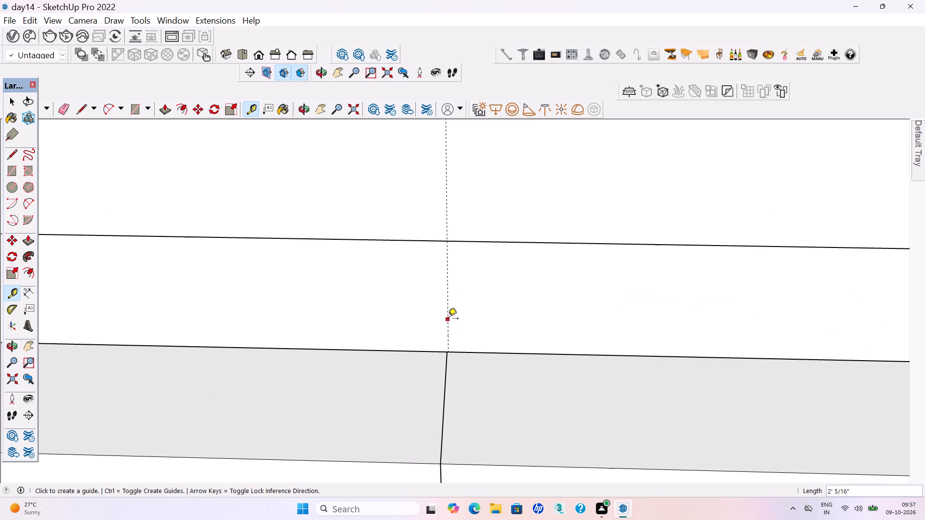
Place a fourth vertical guide about 2' 3/8" from the third, in line with the following door joint below.
left_click(448, 319)
scroll(562, 353, "down", 5)
scroll(548, 315, "down", 7)
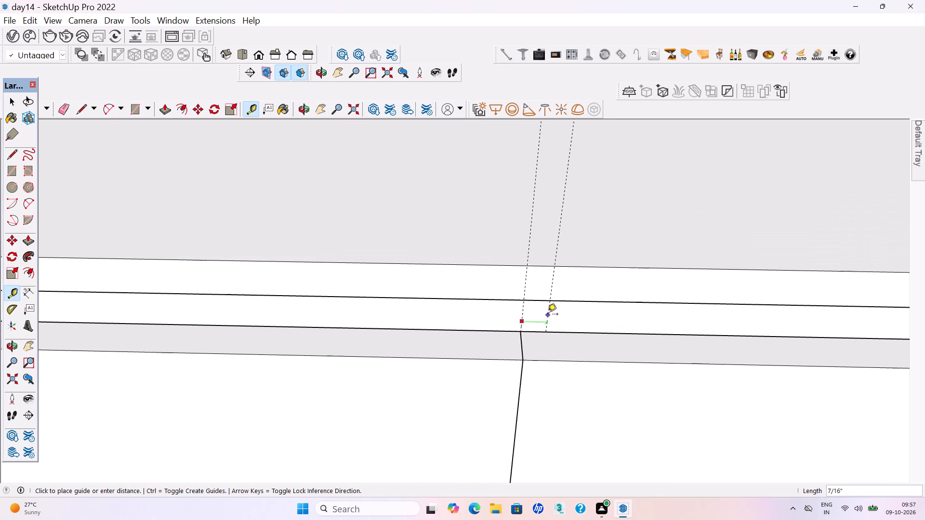
scroll(548, 315, "down", 19)
scroll(523, 313, "down", 5)
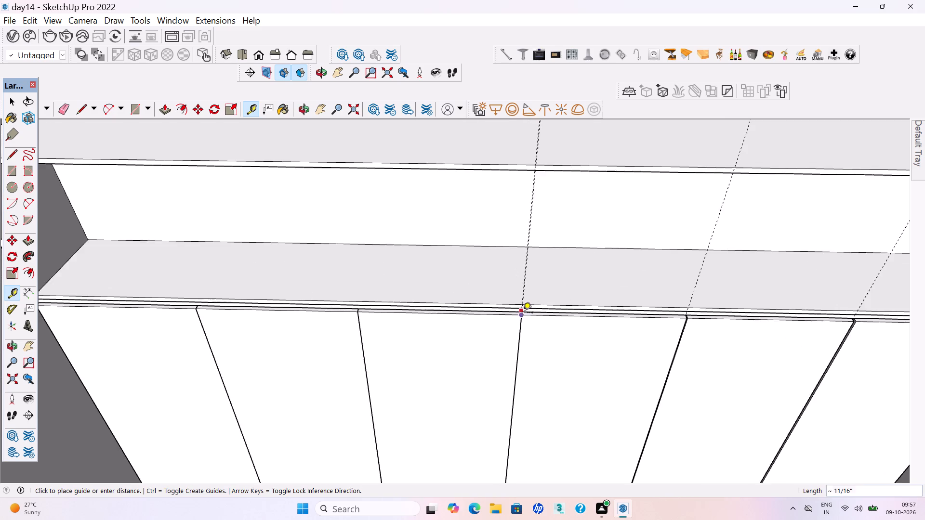
scroll(523, 313, "down", 4)
scroll(405, 308, "up", 13)
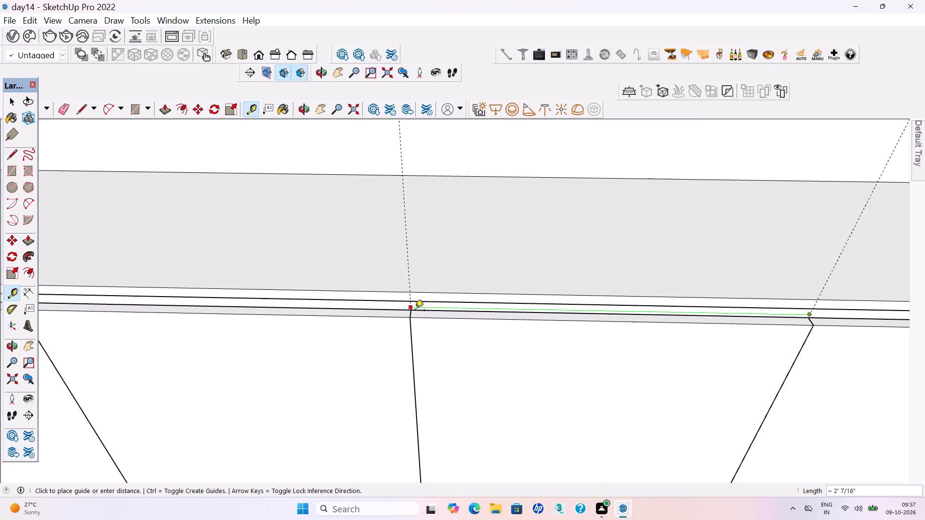
scroll(415, 310, "up", 9)
left_click(407, 299)
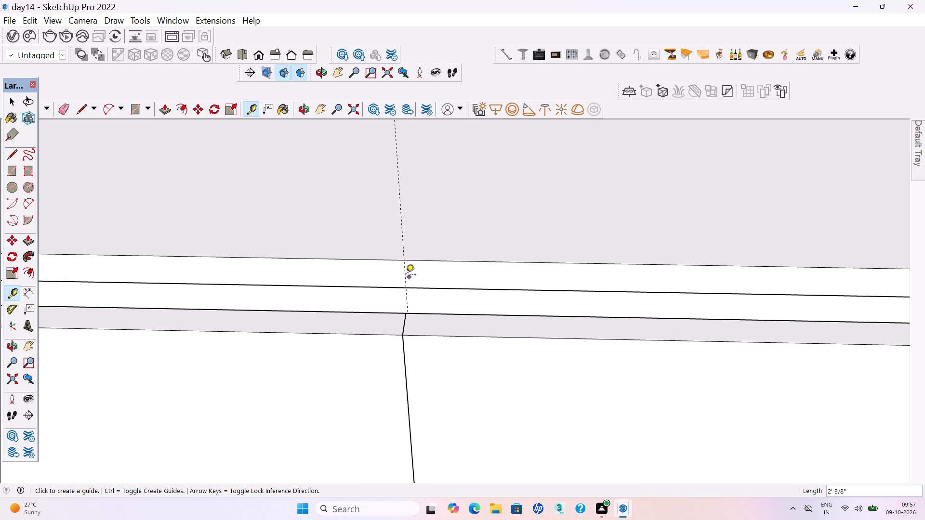
Place a fifth vertical guide about 2' 7/16" from the fourth, in line with the last door joint below.
left_click(402, 274)
scroll(672, 381, "down", 9)
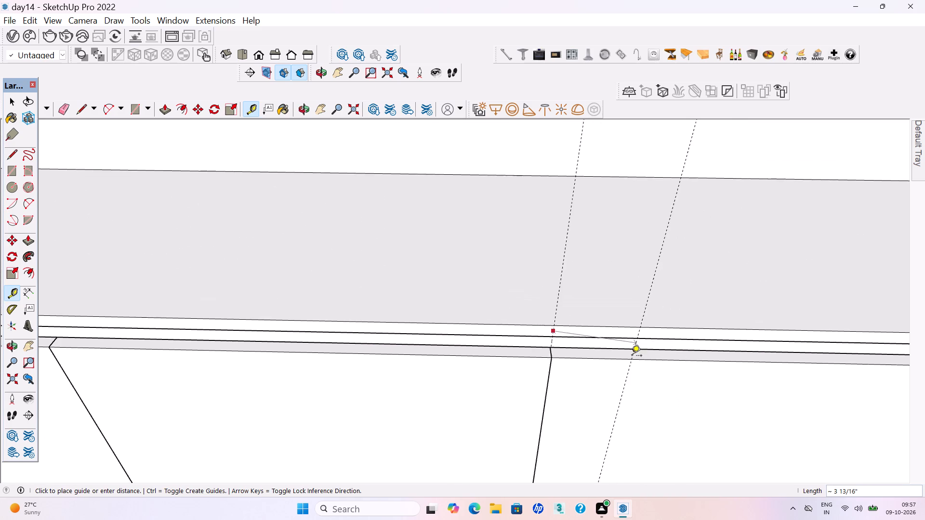
scroll(632, 356, "down", 14)
scroll(467, 345, "up", 7)
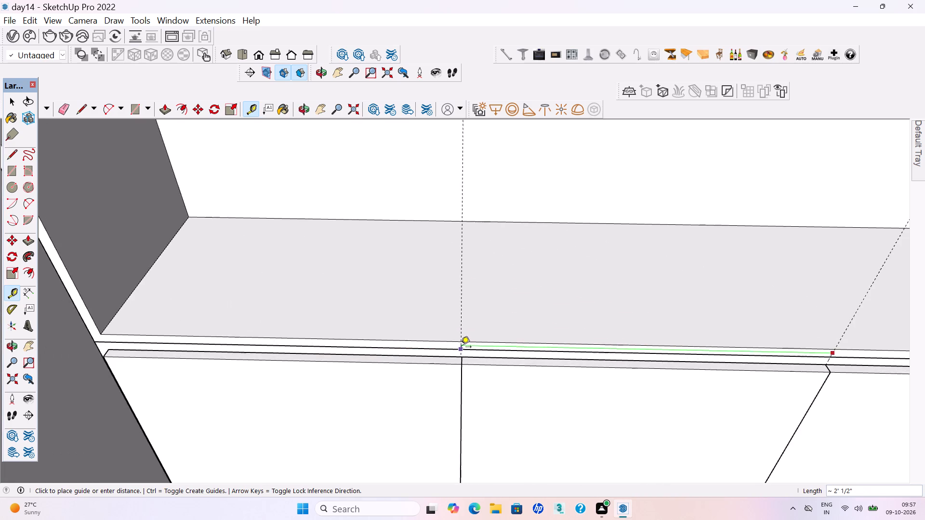
scroll(461, 348, "up", 12)
left_click(464, 349)
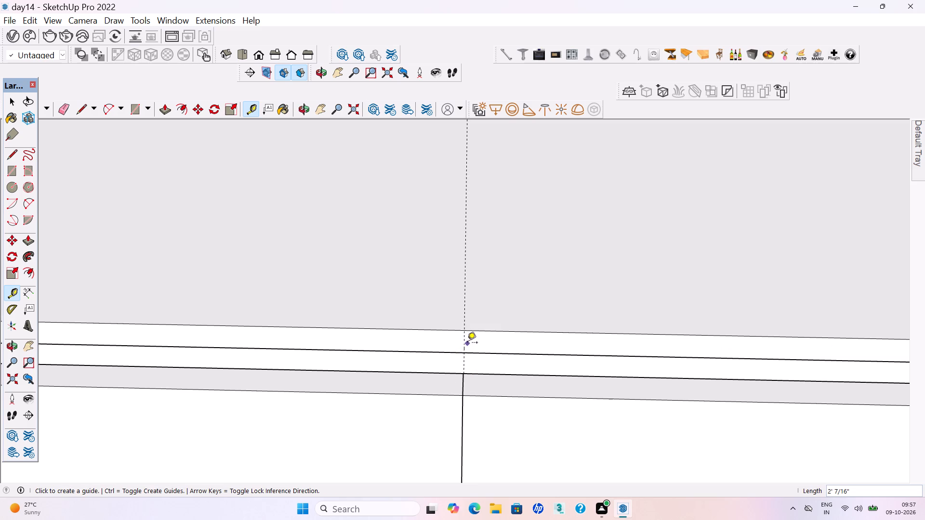
Draw a door rectangle about 1' 10 5/16" by 2' 1 1/8" from the upper box's outer top corner to the fifth guide.
scroll(440, 350, "down", 5)
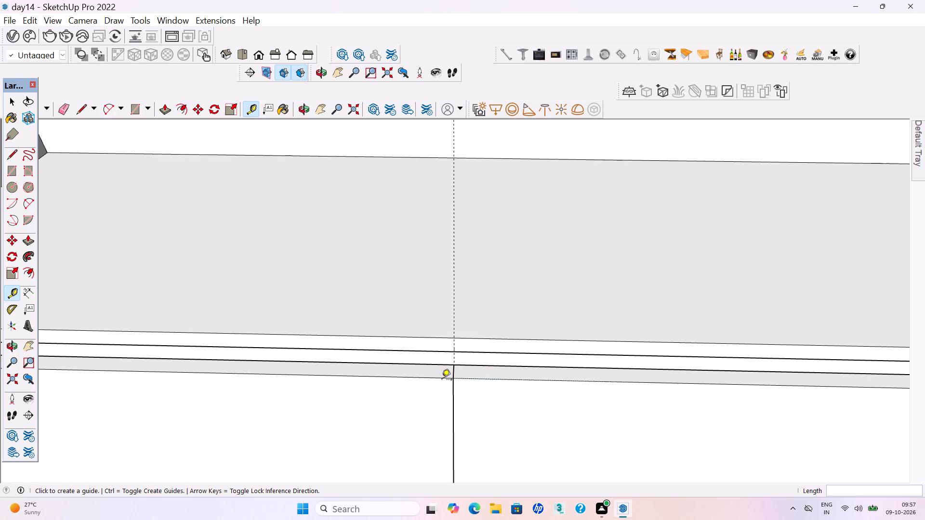
scroll(461, 397, "down", 19)
middle_click_drag(428, 347, 418, 313)
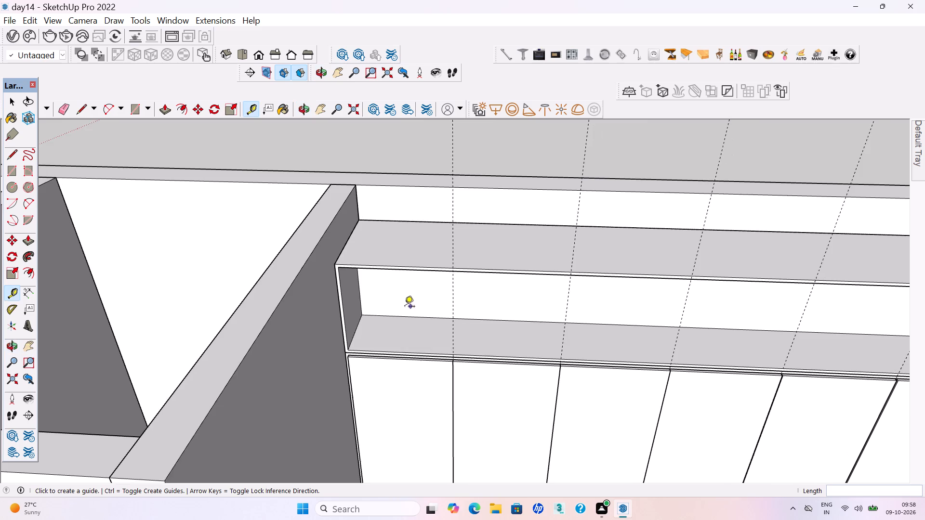
scroll(388, 312, "up", 8)
key("r")
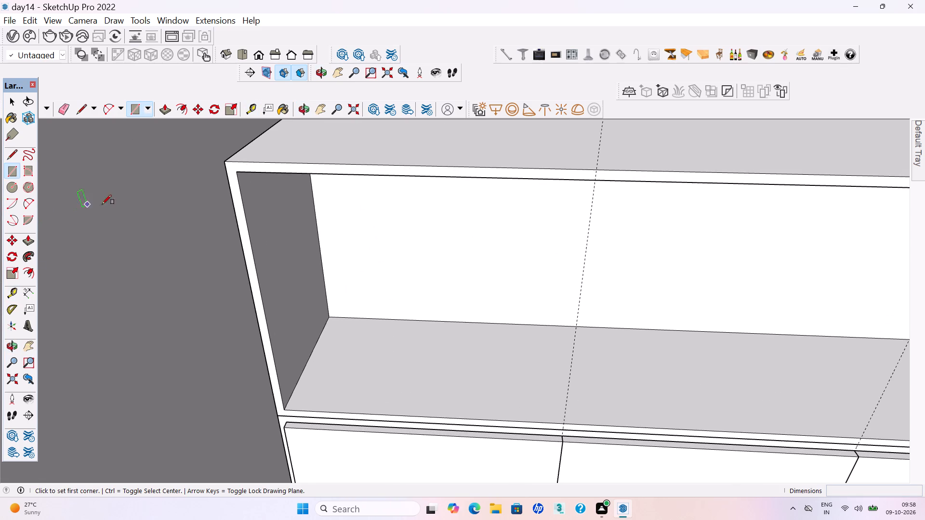
left_click(224, 165)
left_click(564, 425)
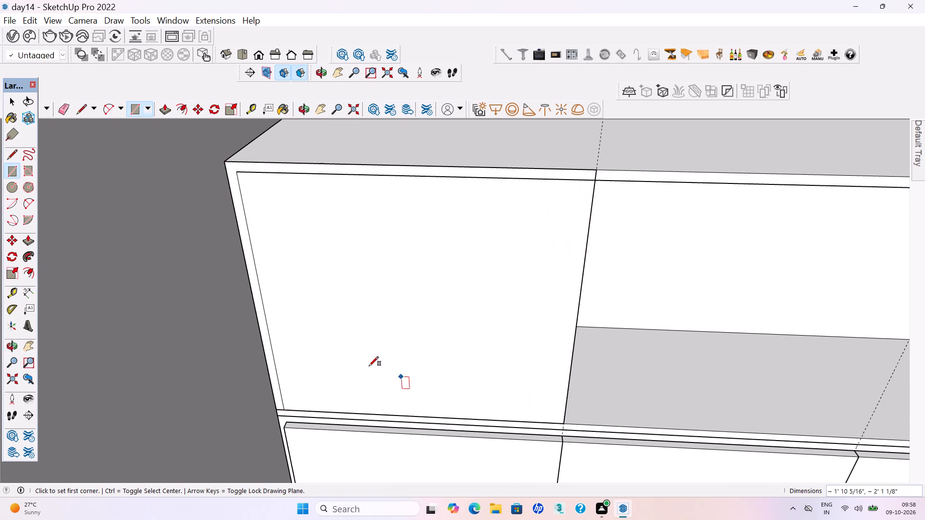
Extrude the door rectangle on the upper box's end bay outward by 18mm.
key("p")
left_click(312, 254)
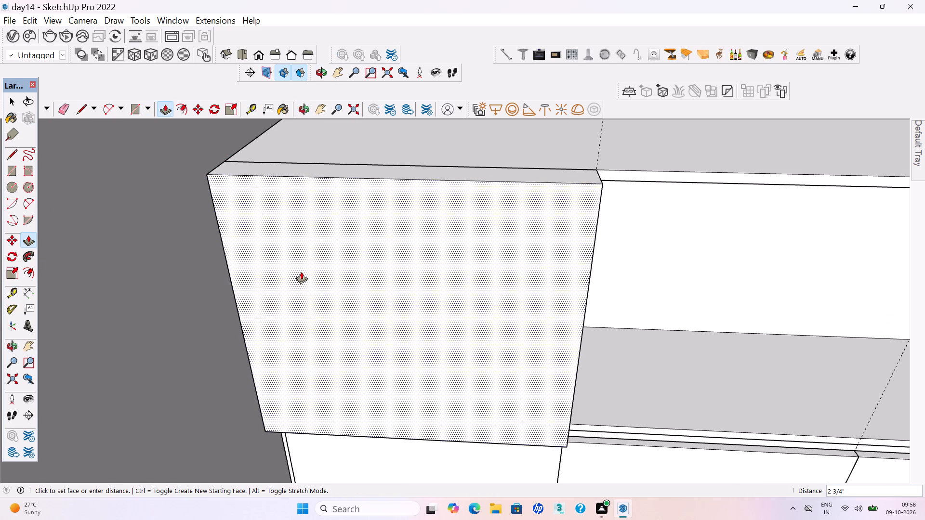
type("18mm")
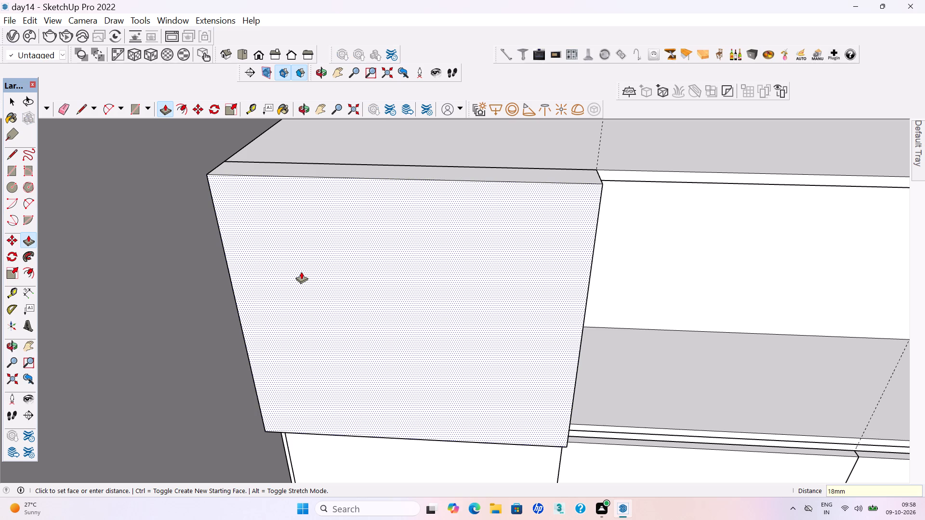
key("Return")
key("space")
Select the whole 18mm door panel on the upper box and make it a group.
scroll(301, 272, "down", 3)
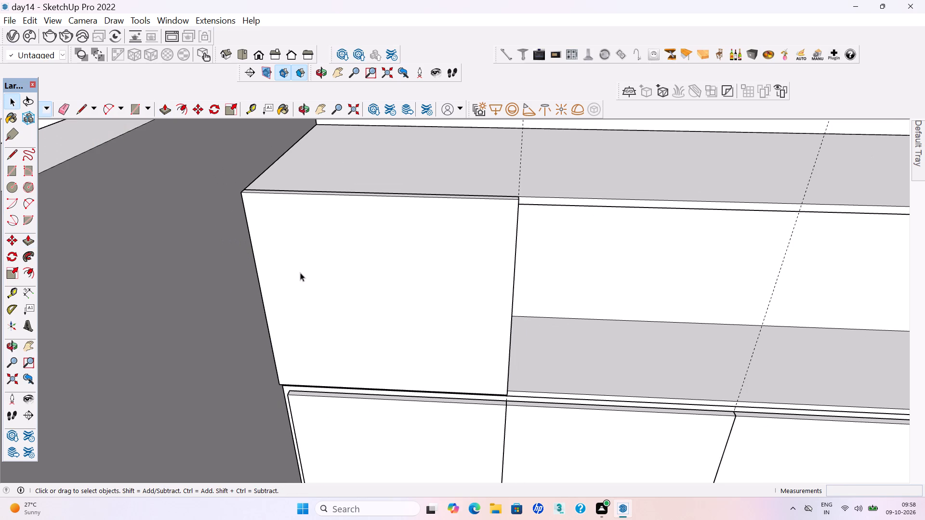
scroll(300, 276, "down", 1)
middle_click_drag(297, 263, 298, 270)
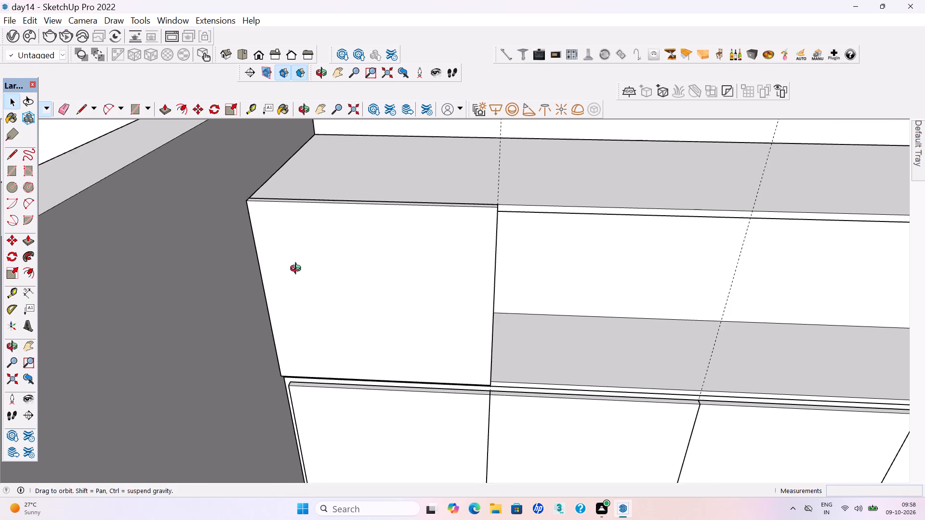
middle_click_drag(298, 270, 236, 374)
scroll(419, 301, "up", 2)
triple_click(416, 298)
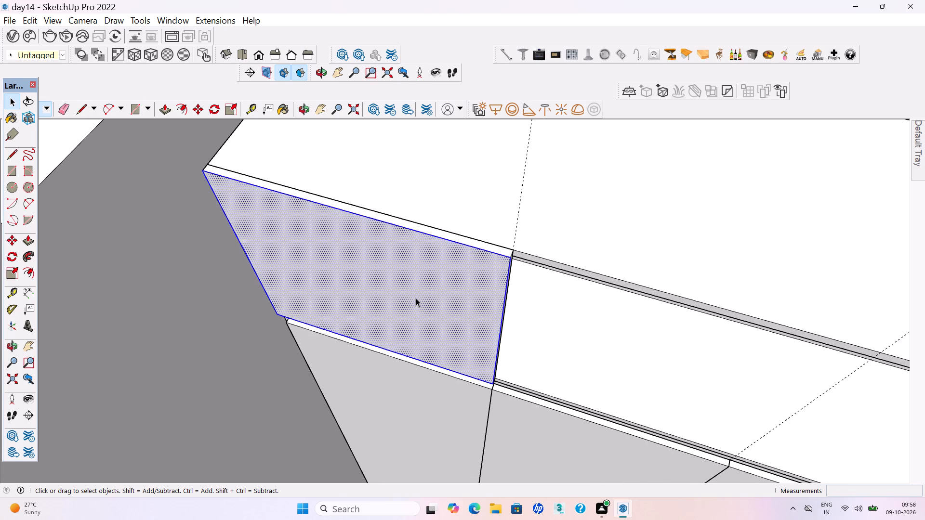
right_click(416, 298)
left_click(441, 153)
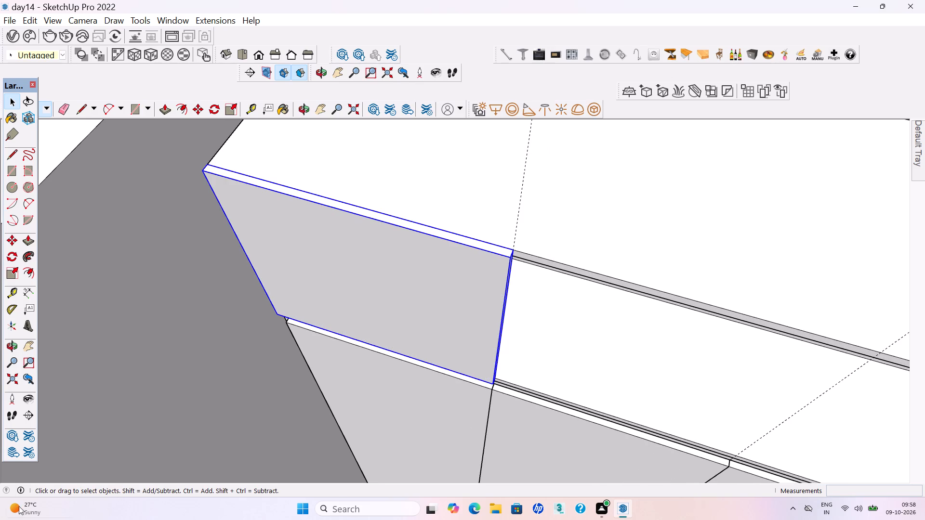
Deselect the door panel and save the model with the first loft door.
scroll(385, 237, "down", 9)
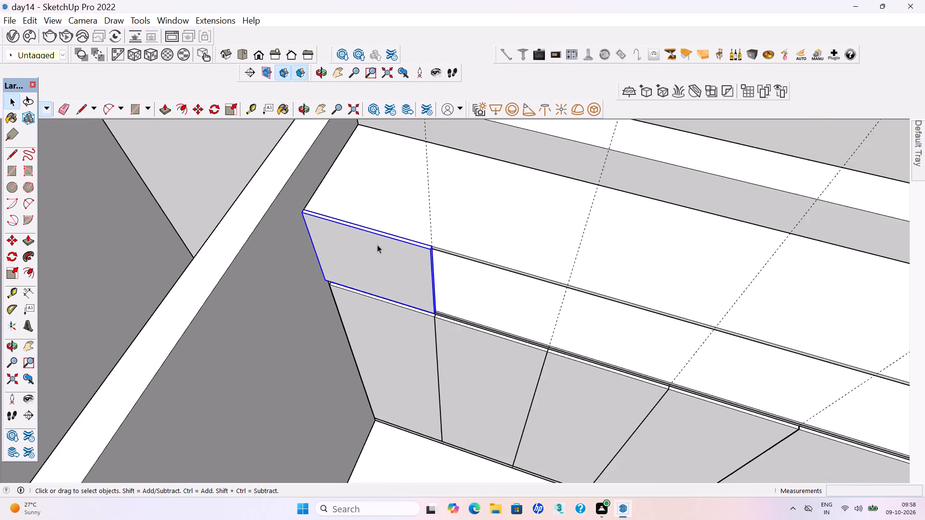
scroll(377, 245, "down", 10)
middle_click_drag(373, 264, 464, 187)
left_click(490, 146)
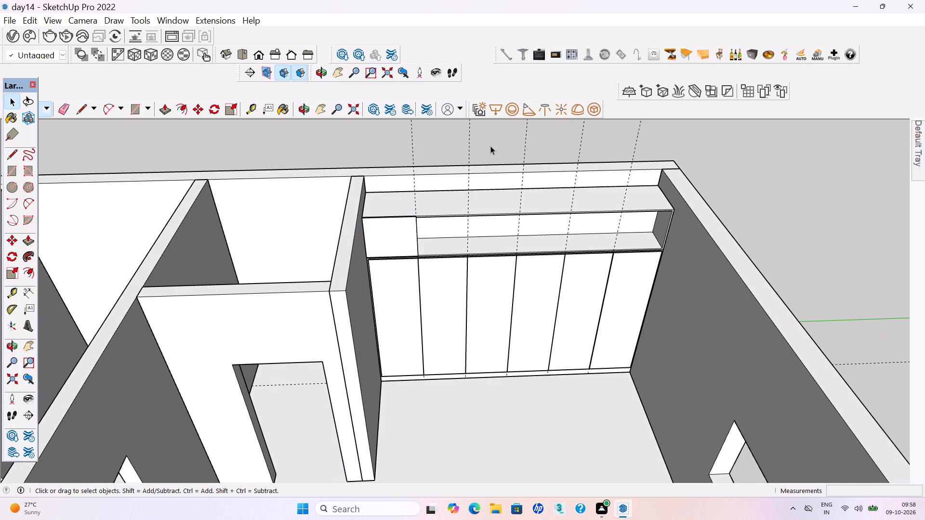
key("ctrl+s")
key("ctrl+s")
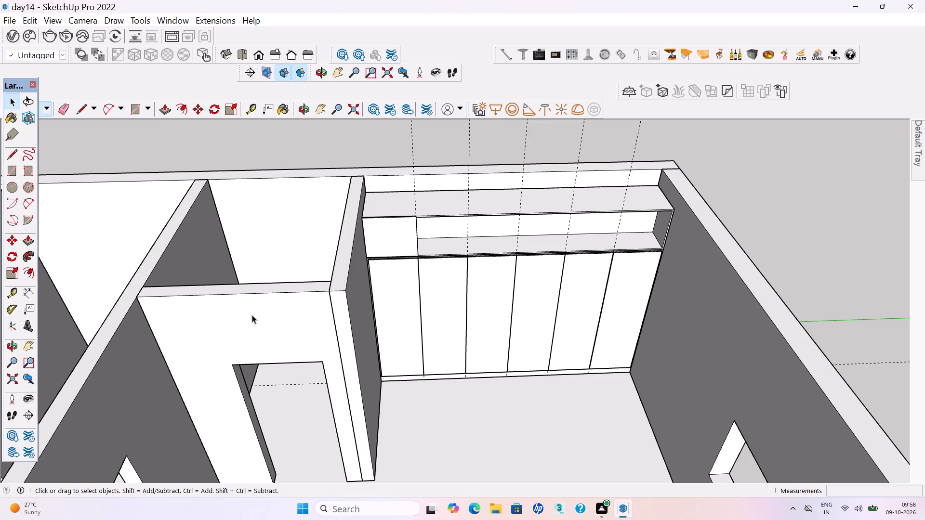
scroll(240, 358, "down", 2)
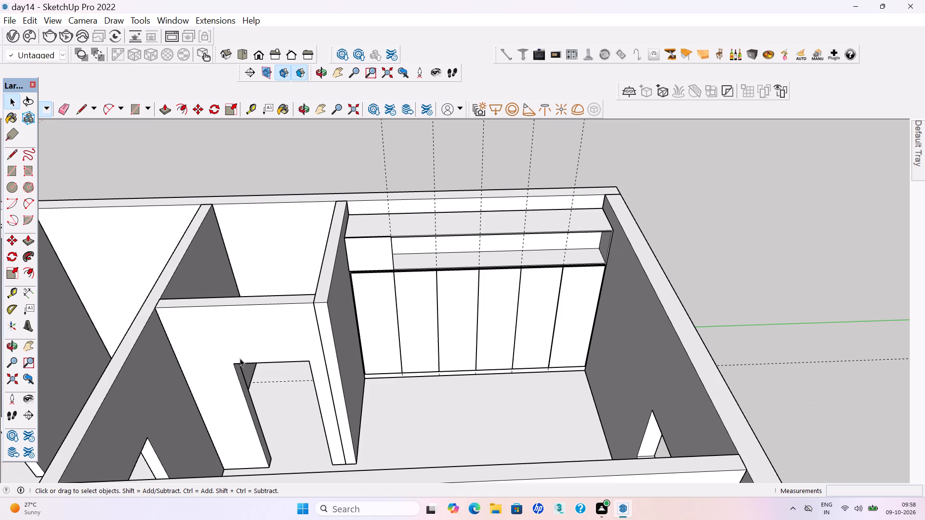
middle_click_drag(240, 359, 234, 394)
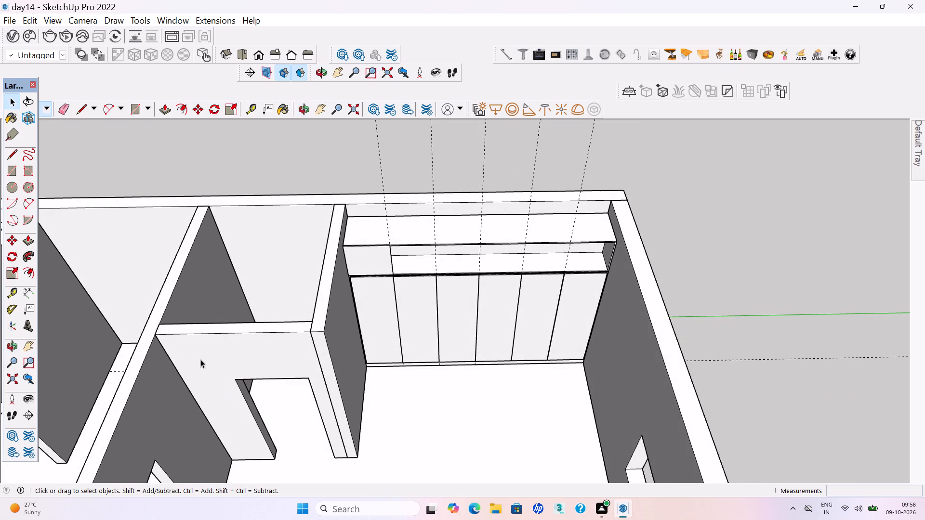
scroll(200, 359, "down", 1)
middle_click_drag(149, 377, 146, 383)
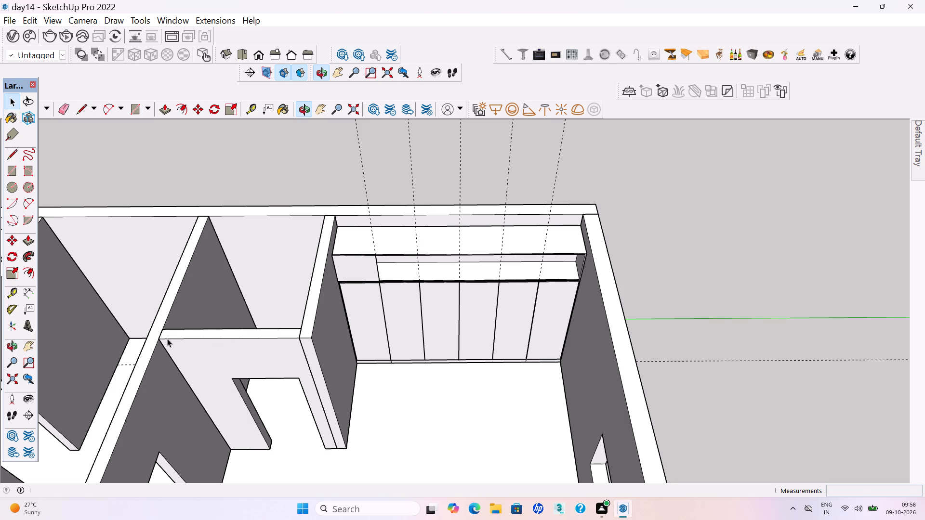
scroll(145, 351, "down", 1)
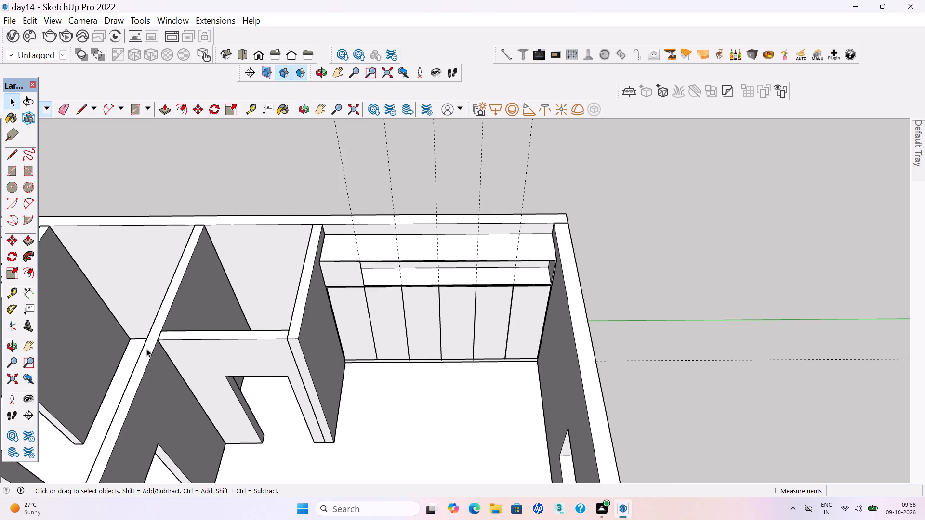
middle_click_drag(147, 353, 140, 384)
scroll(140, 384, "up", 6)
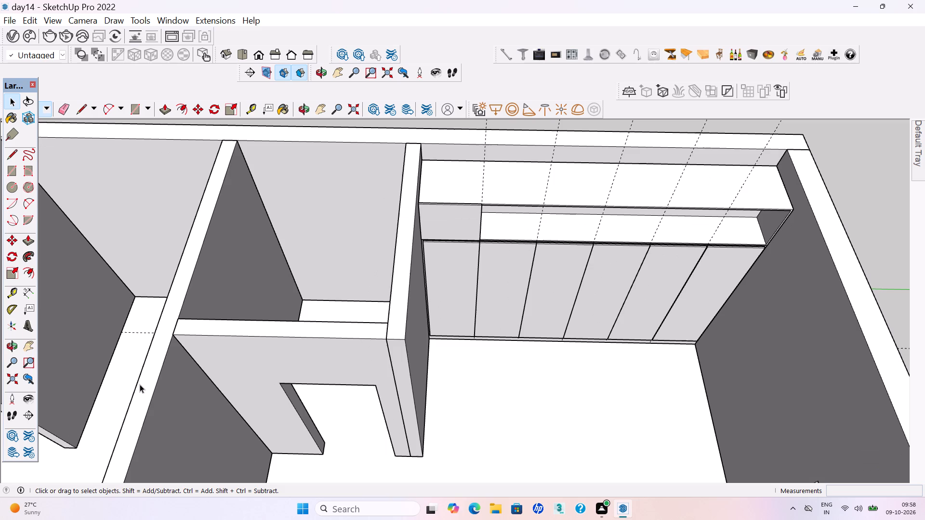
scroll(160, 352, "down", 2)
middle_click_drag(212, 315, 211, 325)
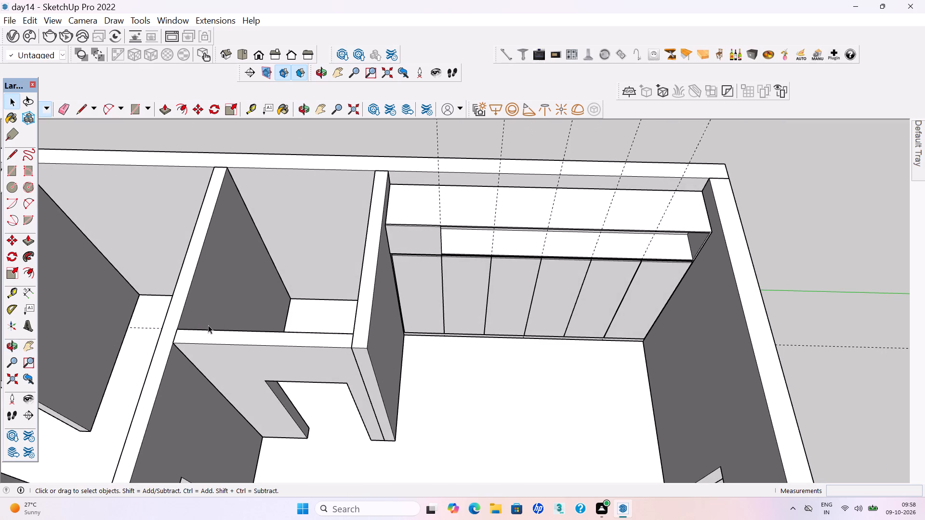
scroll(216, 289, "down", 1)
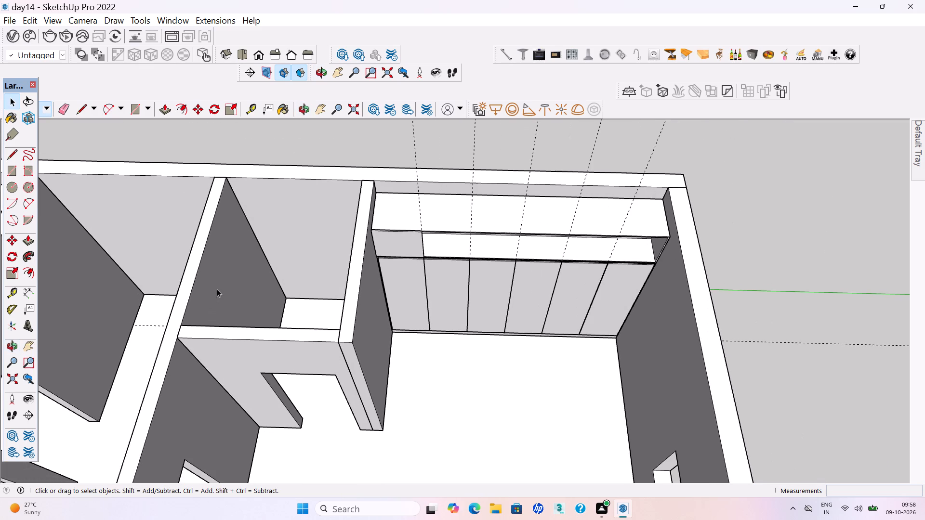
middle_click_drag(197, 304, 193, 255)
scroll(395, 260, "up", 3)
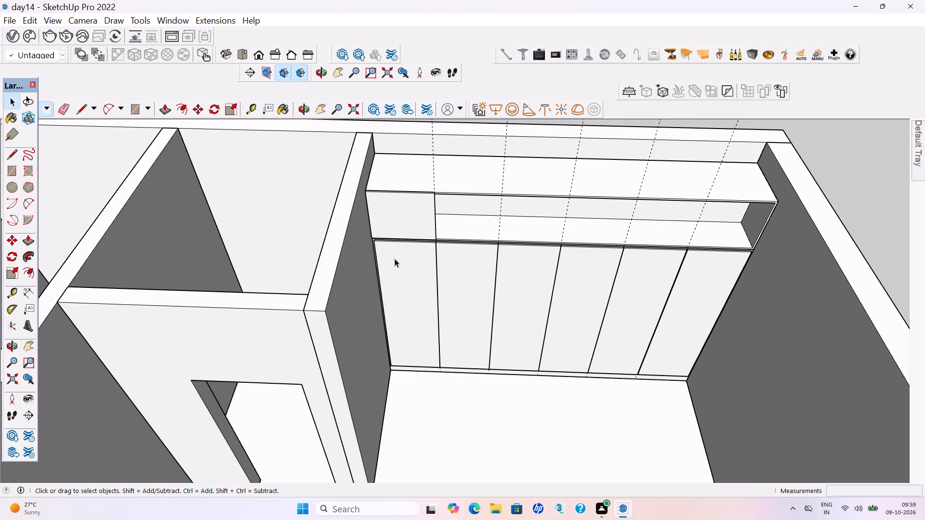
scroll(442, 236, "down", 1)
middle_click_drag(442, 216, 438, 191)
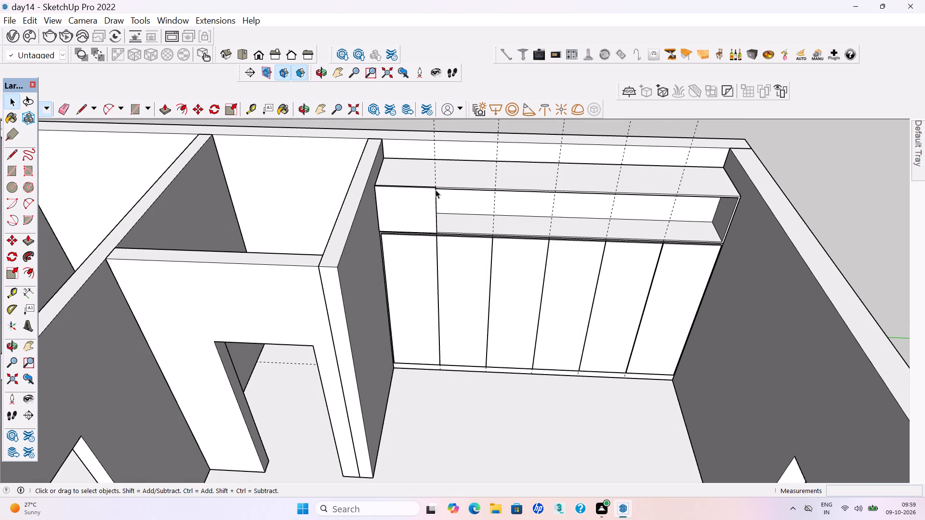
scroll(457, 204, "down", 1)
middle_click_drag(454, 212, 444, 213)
Draw the second loft door rectangle, about 1' 10" by 2', from the first door's upper corner to the lower edge at the fourth guide.
scroll(459, 191, "up", 5)
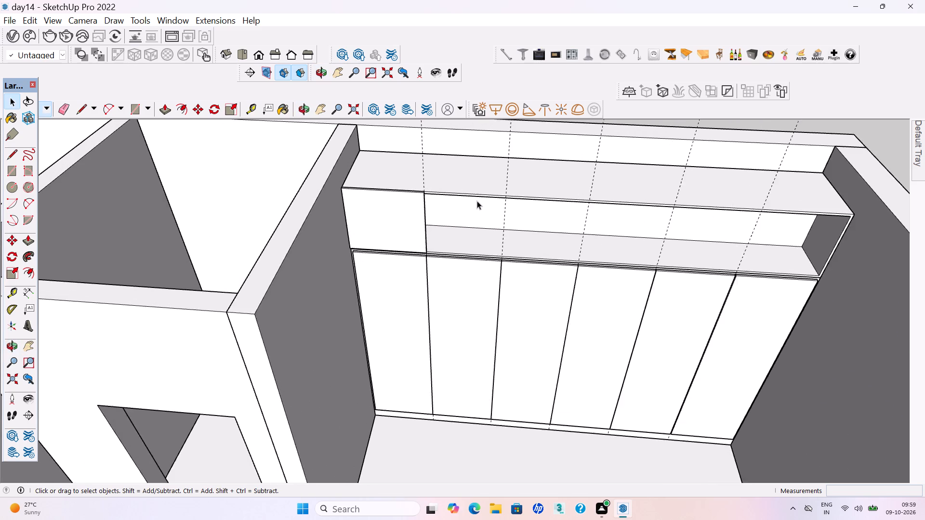
scroll(477, 201, "up", 7)
key("r")
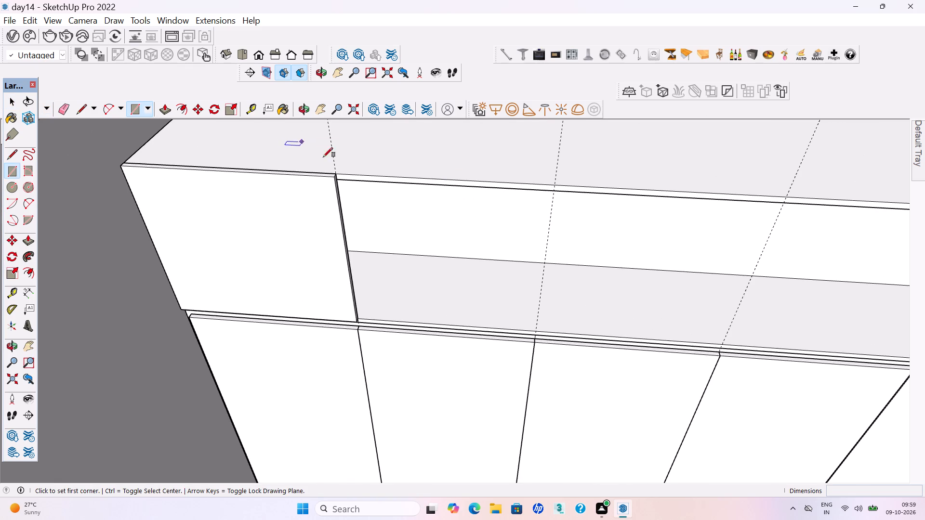
scroll(363, 193, "up", 4)
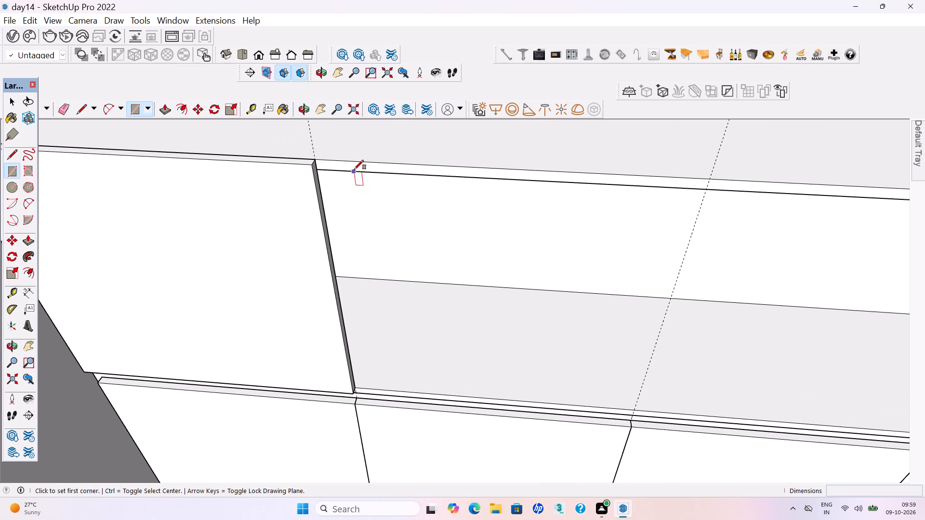
scroll(352, 163, "up", 7)
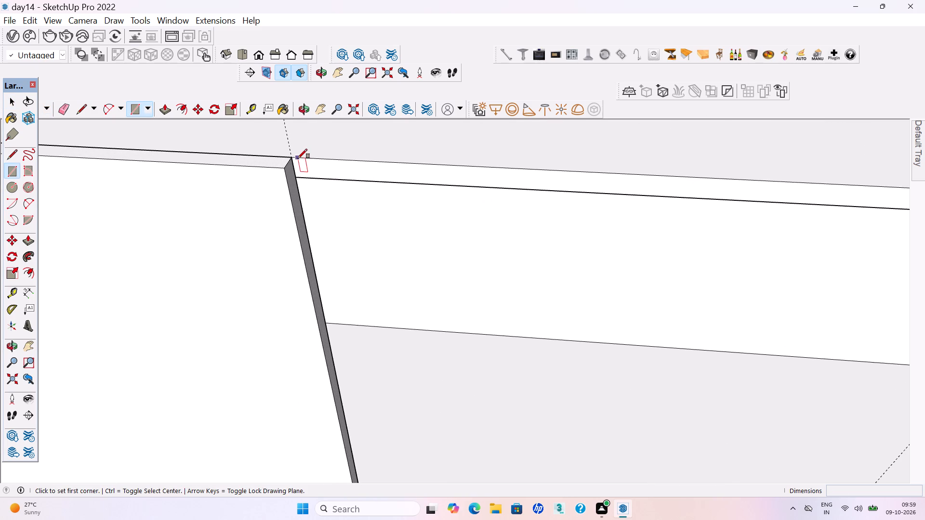
left_click(297, 157)
scroll(298, 157, "down", 2)
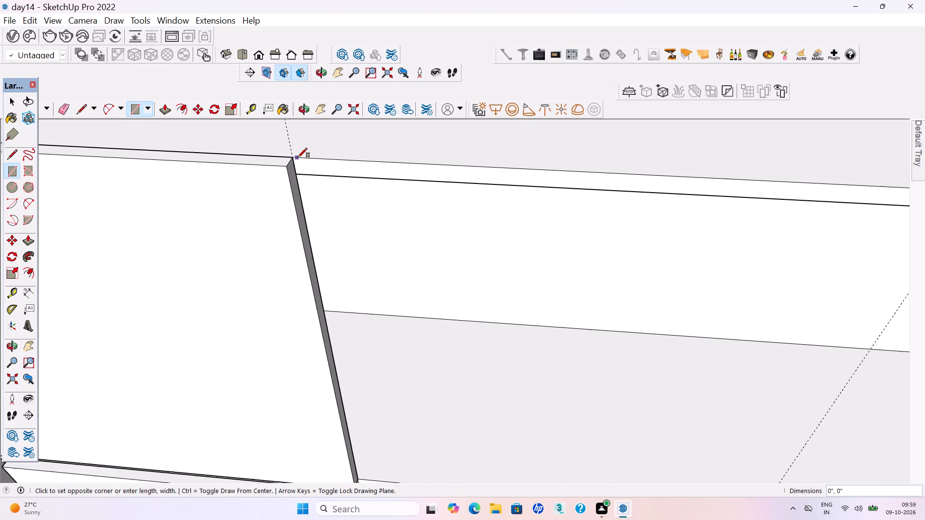
scroll(298, 157, "down", 13)
scroll(459, 268, "up", 9)
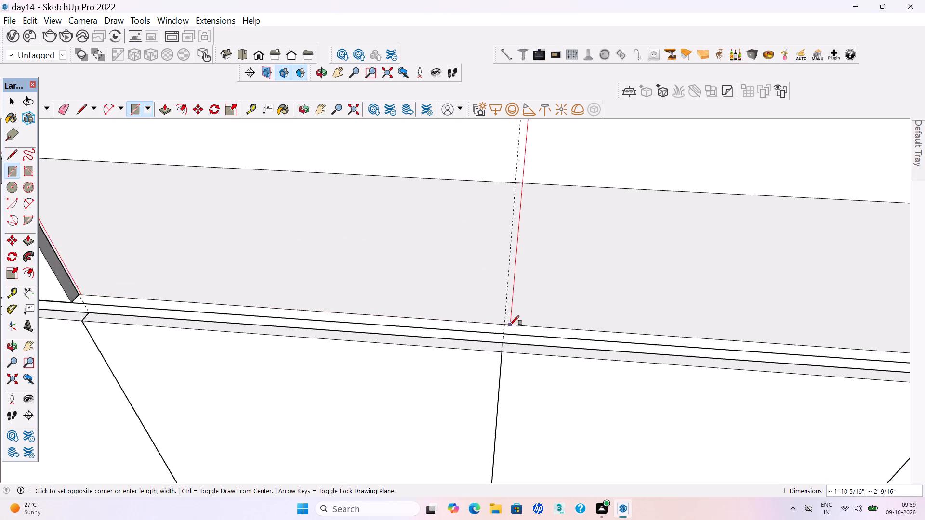
scroll(510, 325, "up", 1)
left_click(503, 323)
scroll(492, 345, "down", 8)
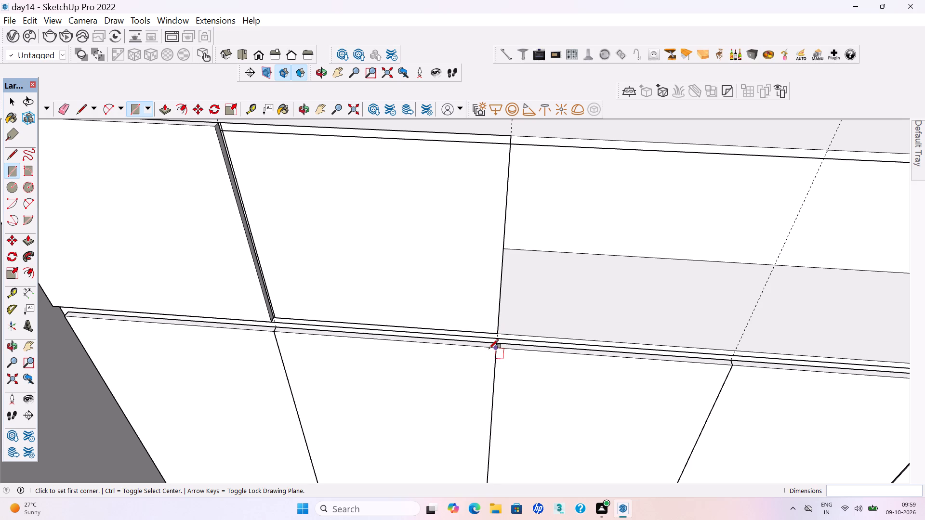
Extrude the second loft door rectangle outward until flush with the first 18mm door panel's front face.
key("p")
scroll(411, 228, "down", 4)
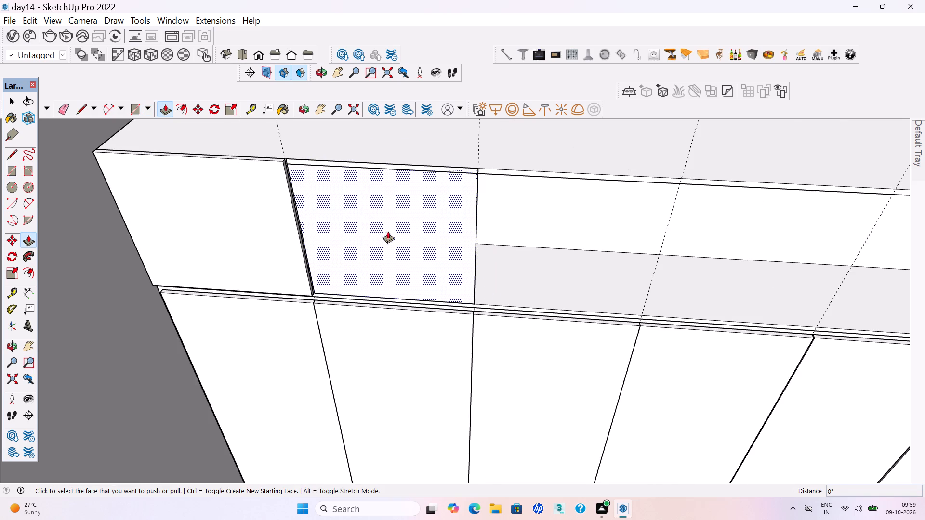
middle_click_drag(431, 223, 473, 231)
scroll(241, 176, "up", 4)
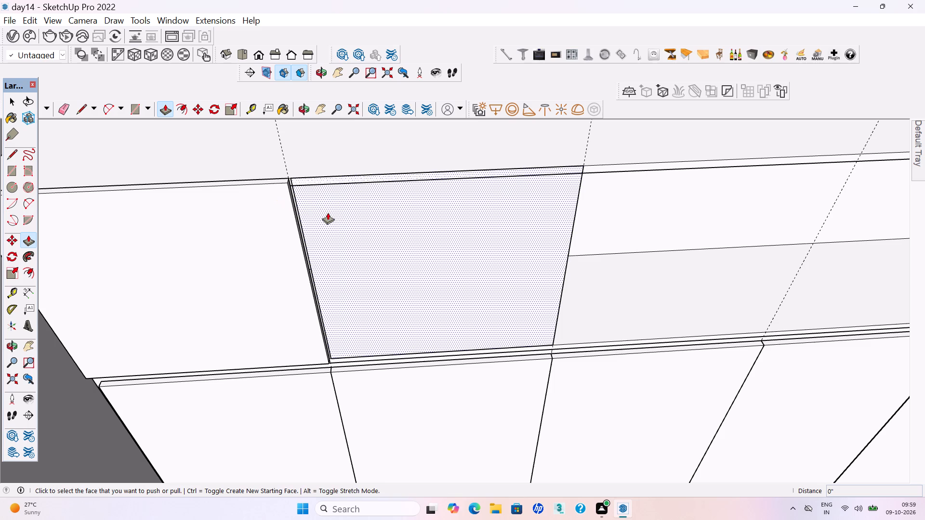
left_click(328, 212)
left_click(259, 203)
key("space")
Select the whole second loft door panel and make it a group.
scroll(445, 208, "down", 3)
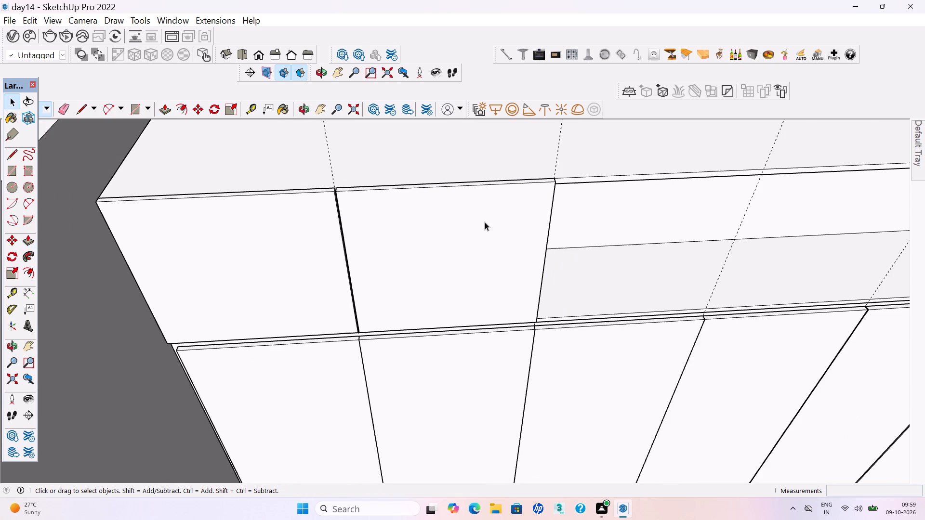
middle_click_drag(482, 232, 429, 278)
scroll(418, 235, "up", 3)
triple_click(419, 231)
double_click(422, 232)
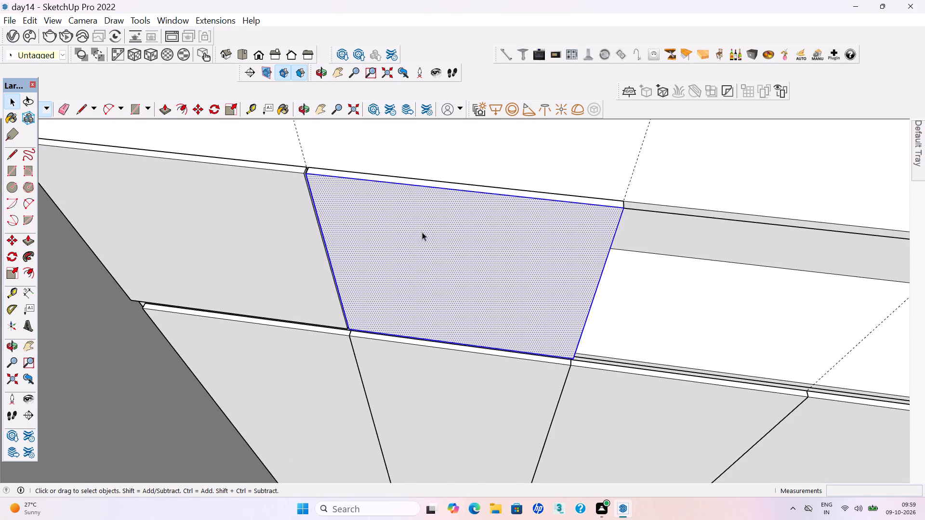
right_click(423, 232)
left_click(464, 344)
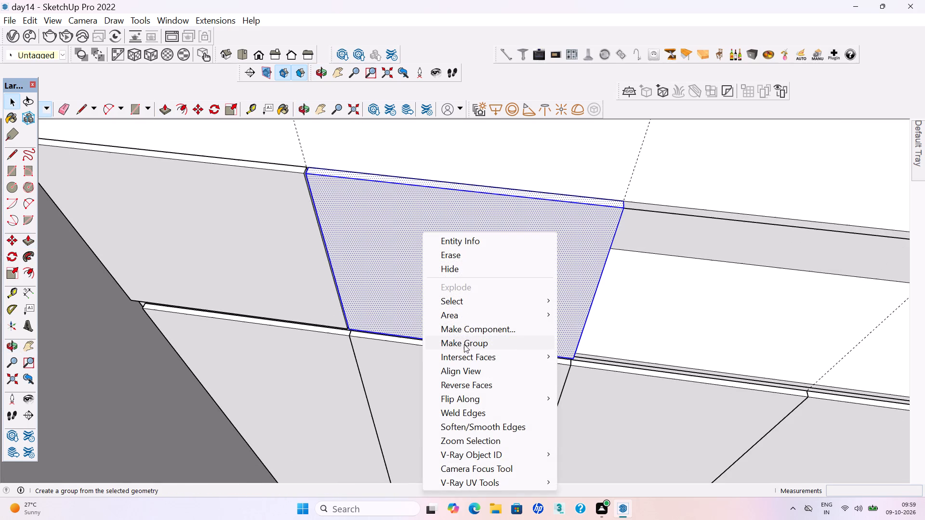
Deselect the second door panel and save the model.
scroll(375, 265, "down", 4)
scroll(357, 235, "down", 18)
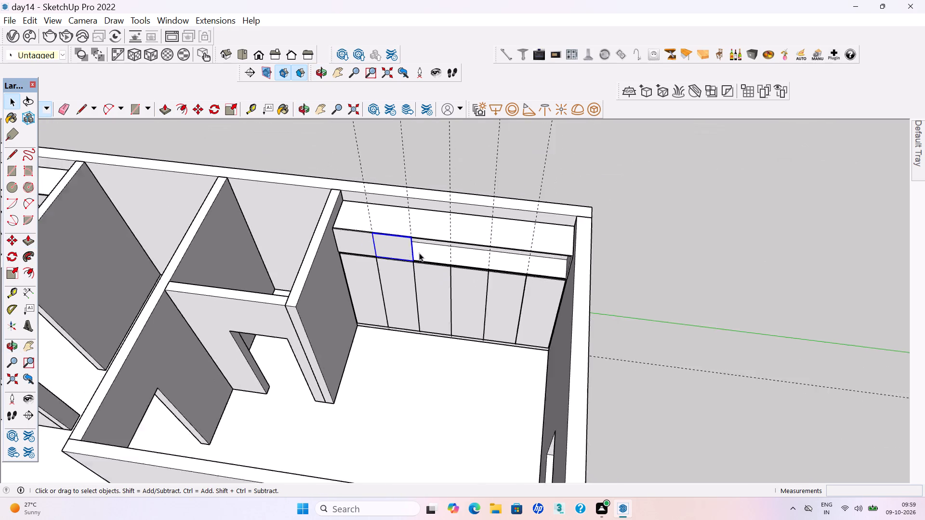
scroll(419, 253, "down", 2)
middle_click_drag(476, 194, 508, 163)
left_click(650, 213)
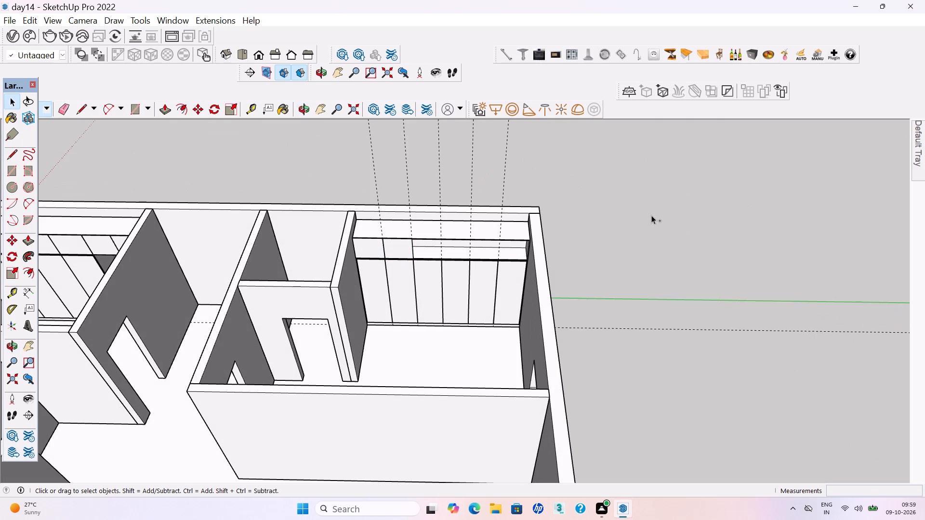
key("ctrl+s")
key("ctrl+s")
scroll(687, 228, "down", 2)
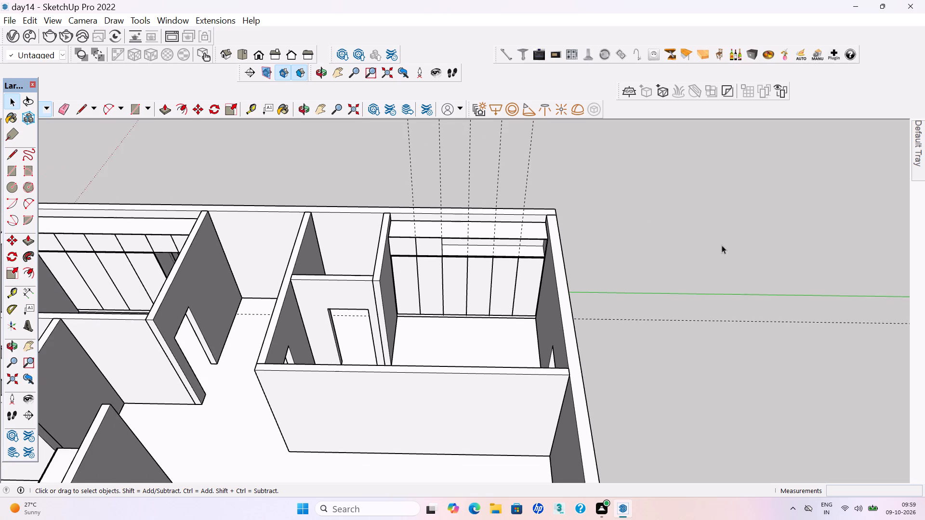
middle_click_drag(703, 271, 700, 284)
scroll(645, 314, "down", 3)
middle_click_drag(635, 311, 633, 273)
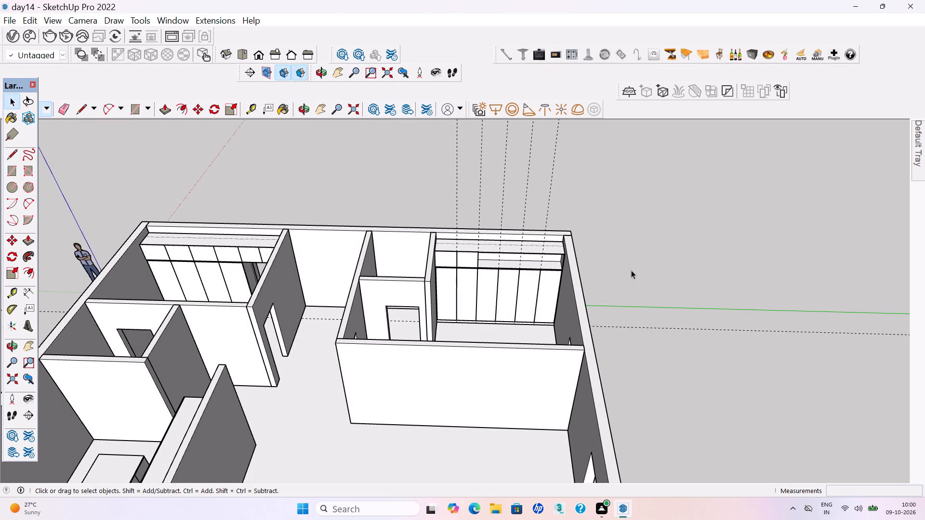
Draw the third loft door rectangle, about 1' 10" by 2', from the second door's upper corner to the loft's lower edge at the next guide.
scroll(621, 256, "up", 2)
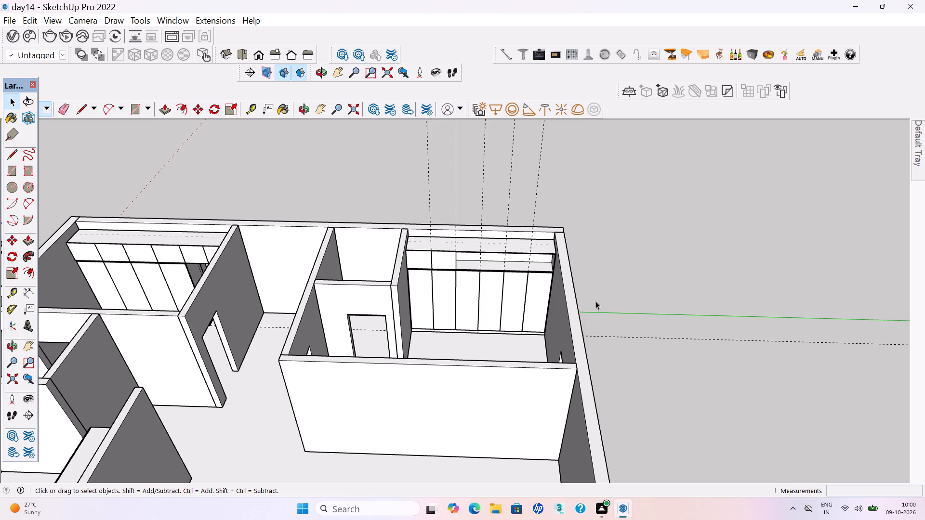
scroll(527, 283, "up", 5)
scroll(391, 229, "up", 4)
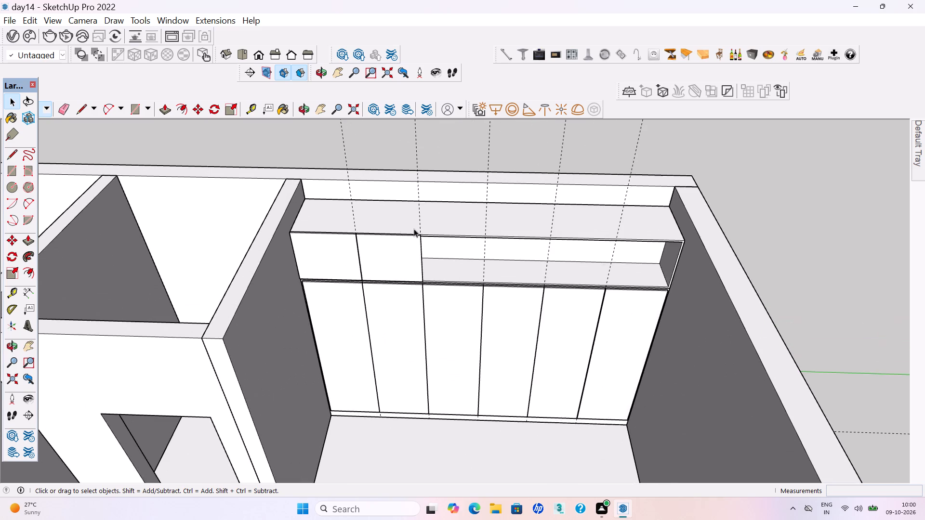
scroll(506, 241, "up", 4)
scroll(389, 225, "up", 3)
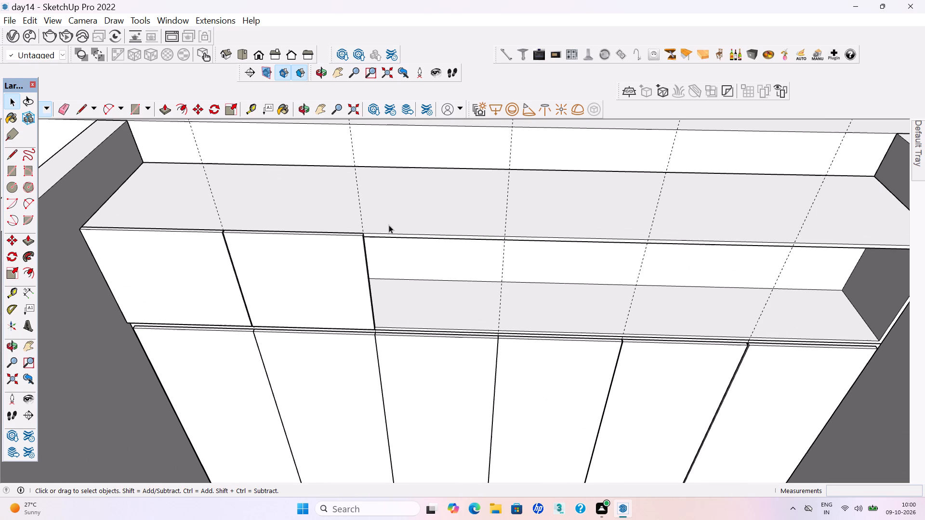
key("r")
scroll(380, 227, "up", 3)
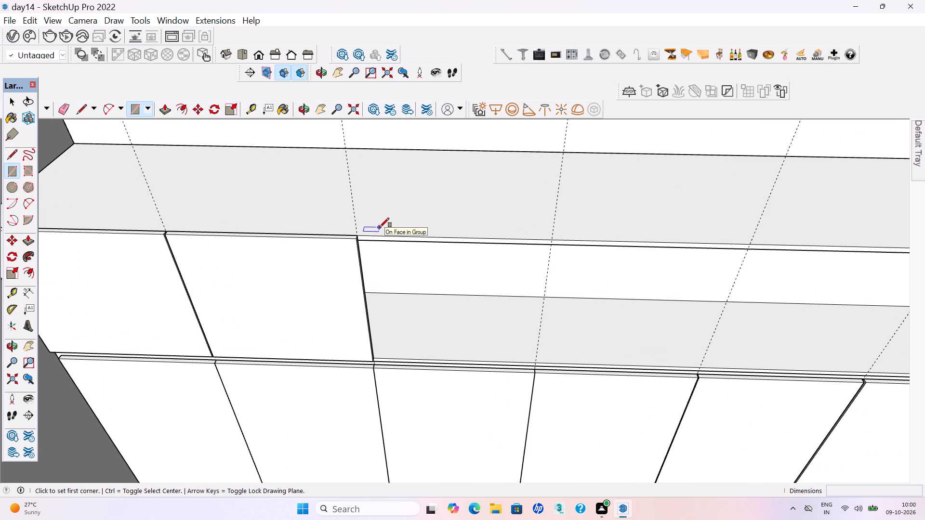
scroll(380, 235, "up", 3)
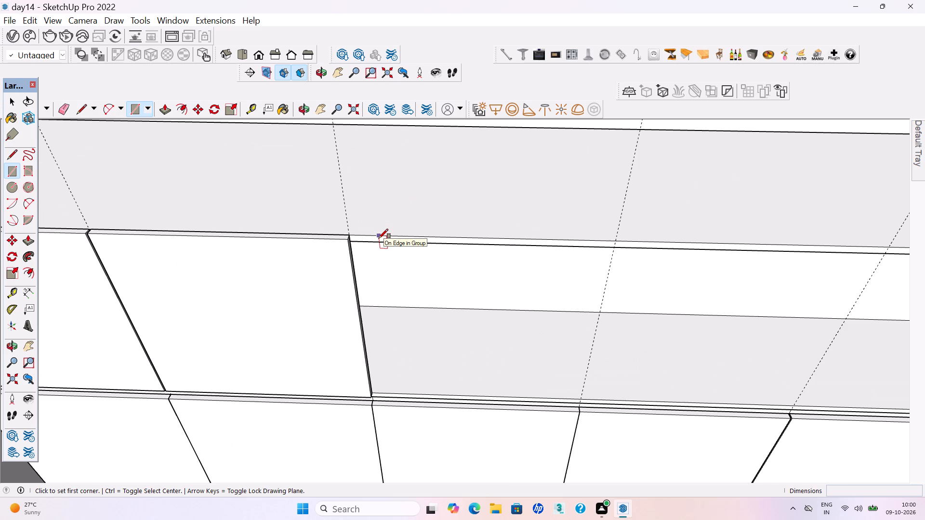
scroll(379, 238, "up", 7)
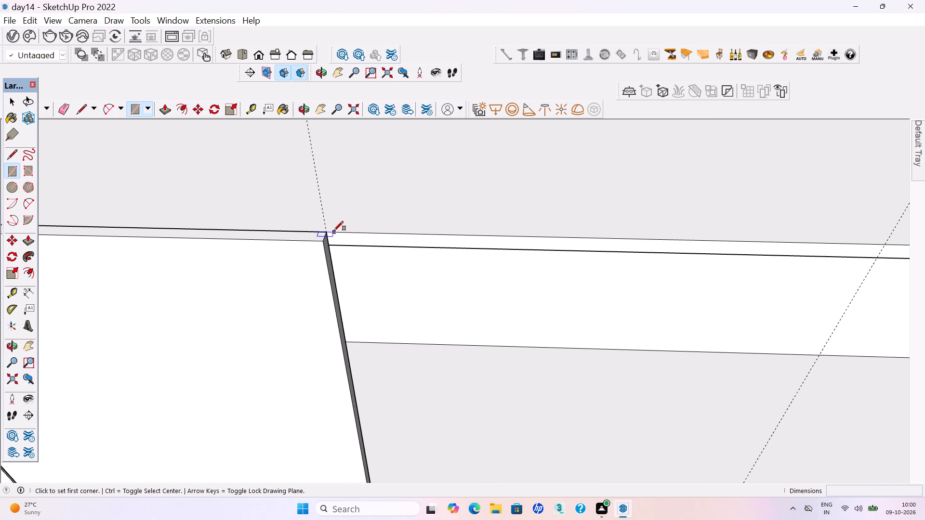
left_click(332, 232)
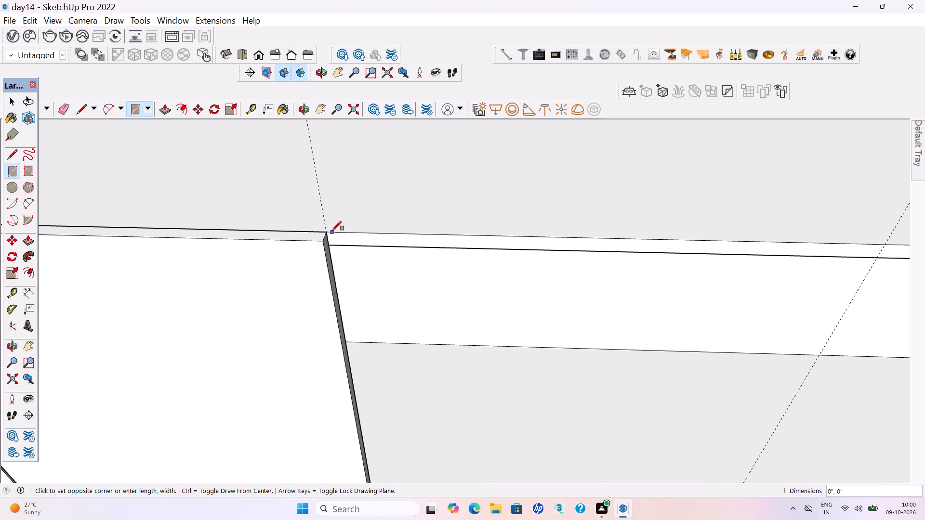
scroll(436, 318, "down", 1)
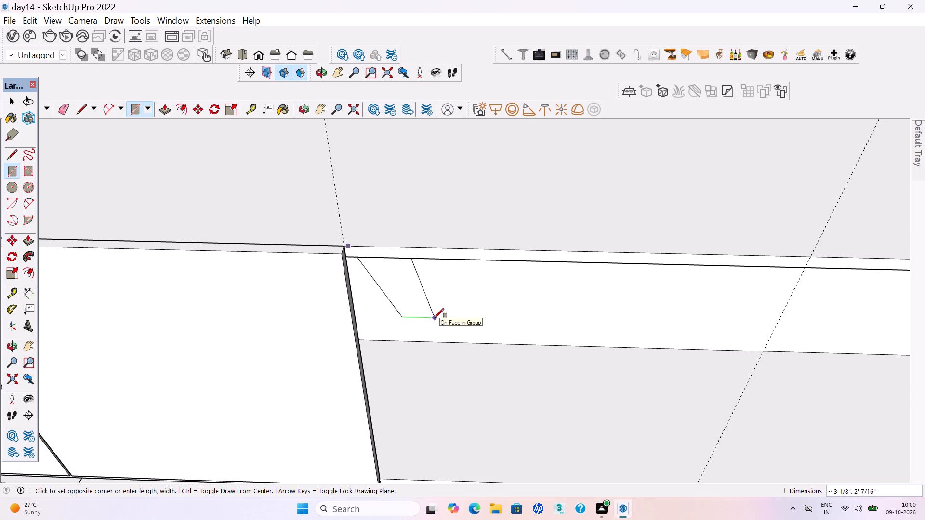
scroll(431, 313, "down", 4)
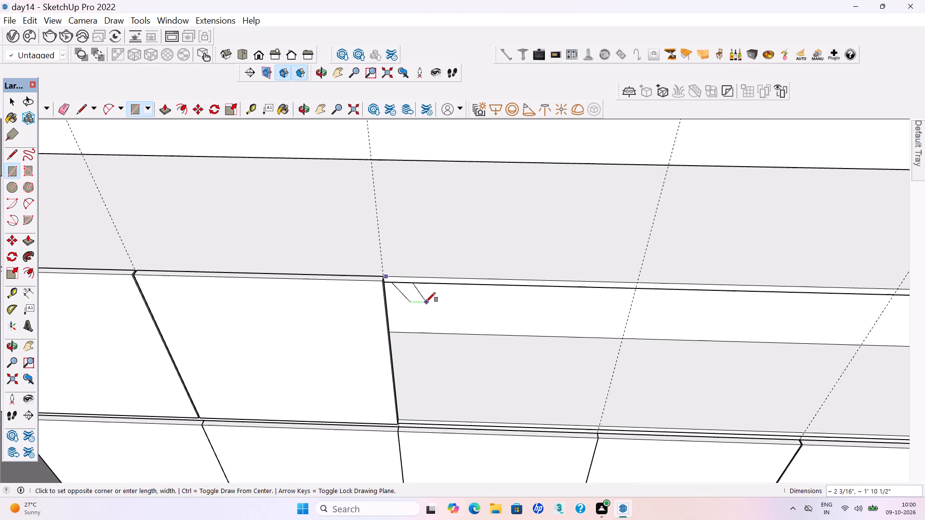
scroll(426, 302, "down", 10)
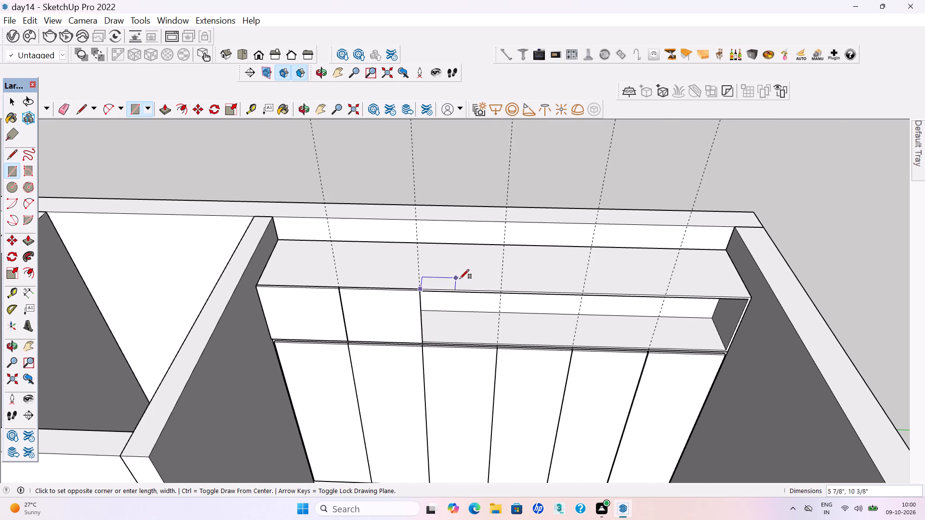
scroll(443, 243, "down", 3)
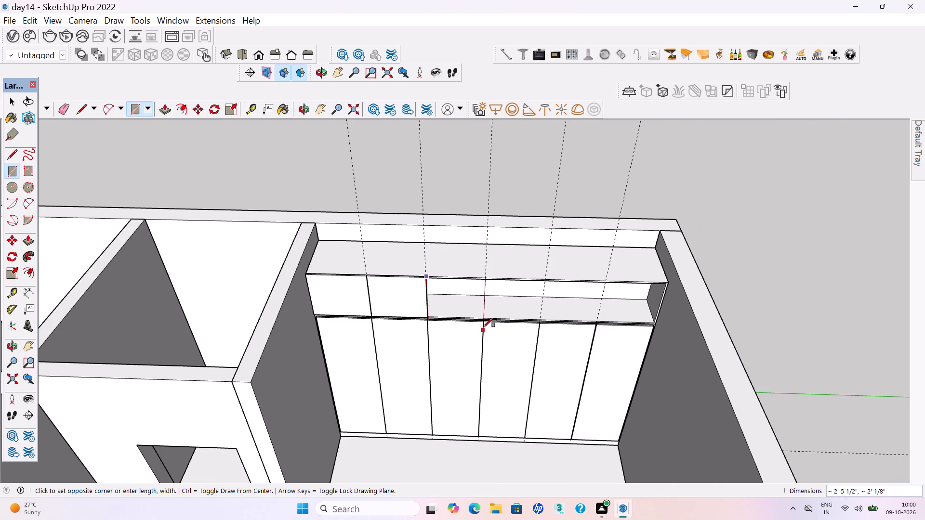
scroll(483, 324, "up", 18)
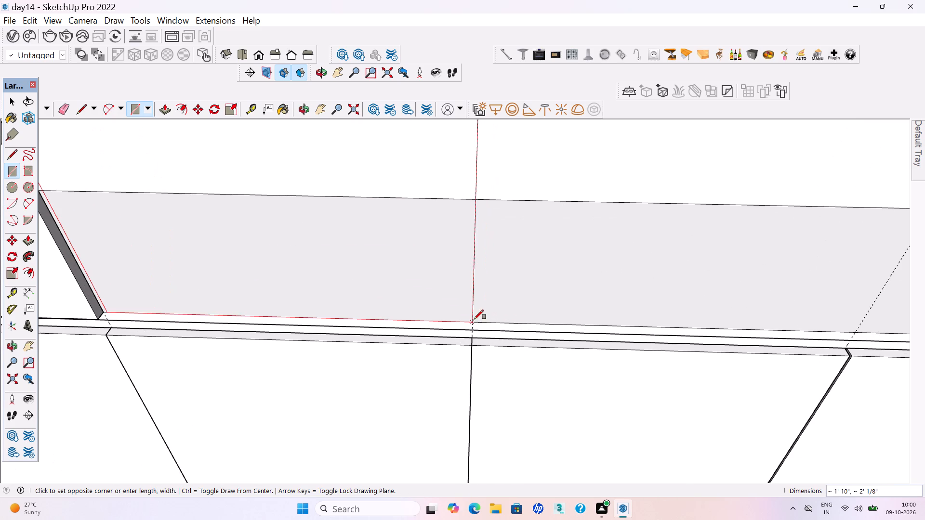
left_click(473, 320)
Extrude the third loft door rectangle outward until flush with the second door panel's front face.
scroll(484, 332, "down", 9)
key("p")
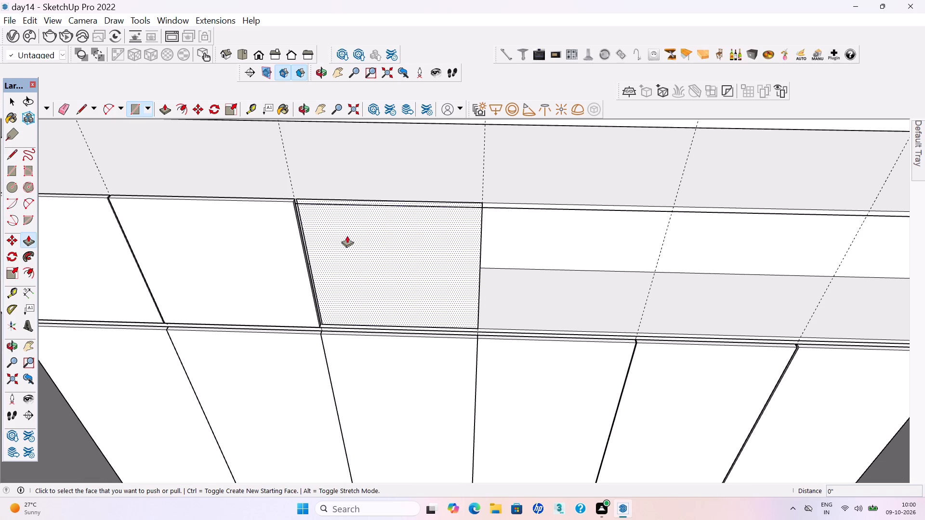
left_click(337, 232)
left_click(262, 222)
key("space")
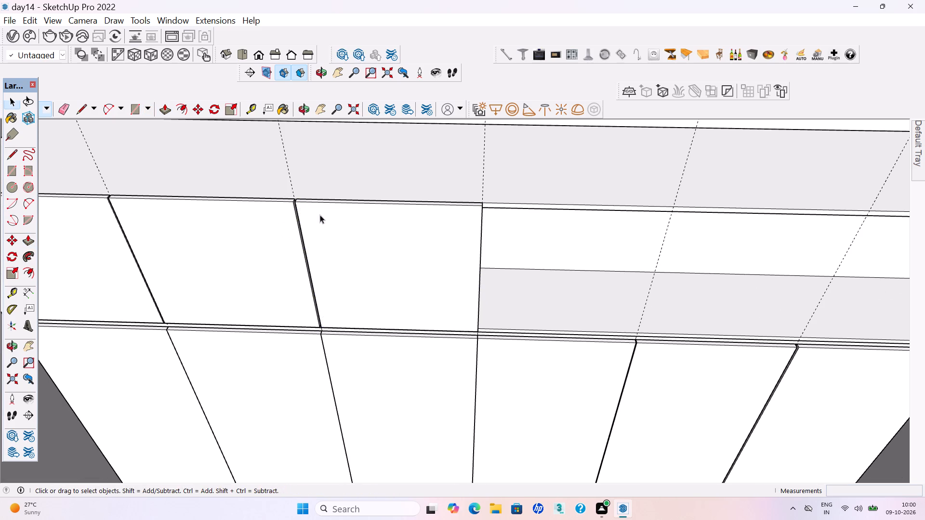
Select the whole third loft door panel and make it a group.
middle_click_drag(351, 222, 357, 260)
scroll(354, 250, "up", 3)
triple_click(354, 250)
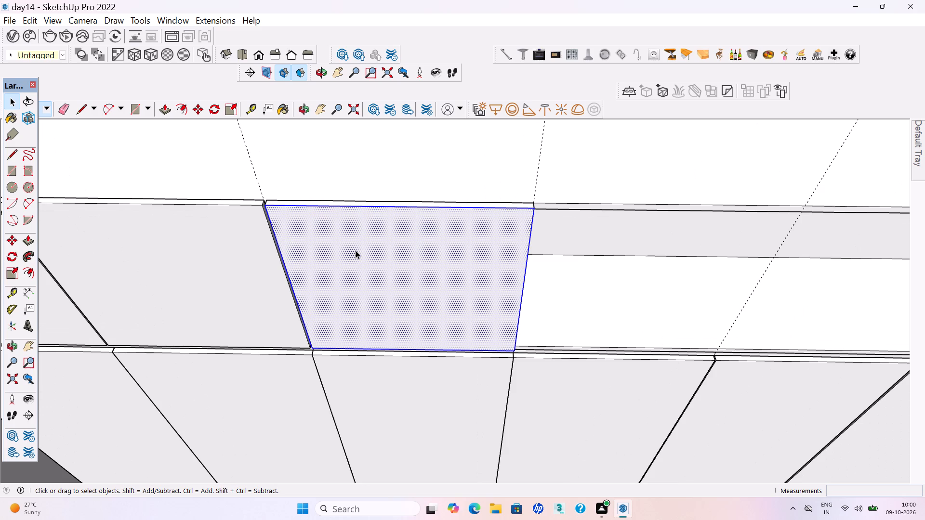
right_click(370, 248)
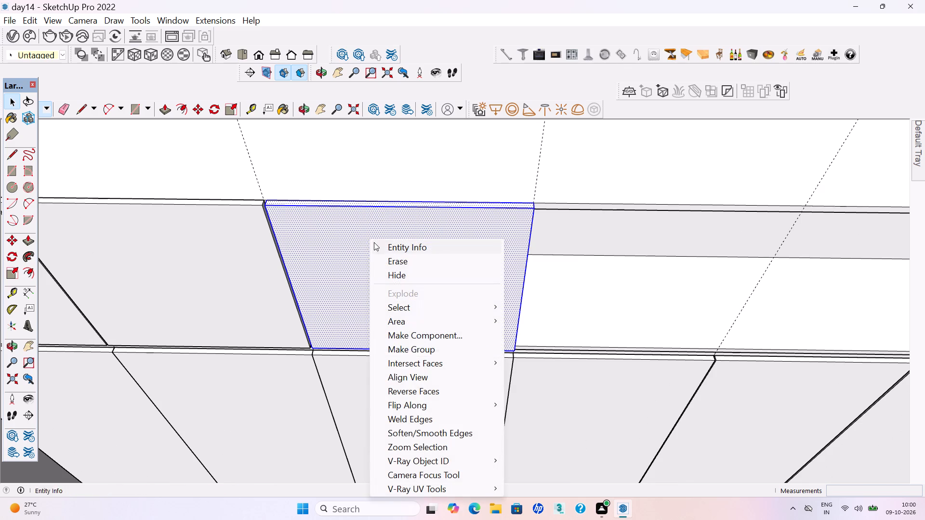
left_click(409, 351)
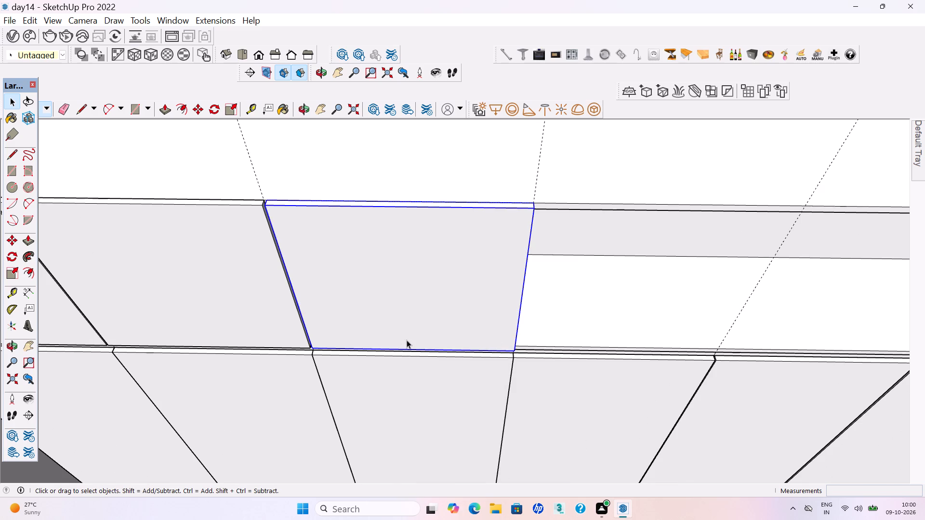
Deselect the third loft door panel and save the model.
scroll(330, 298, "down", 13)
left_click(777, 281)
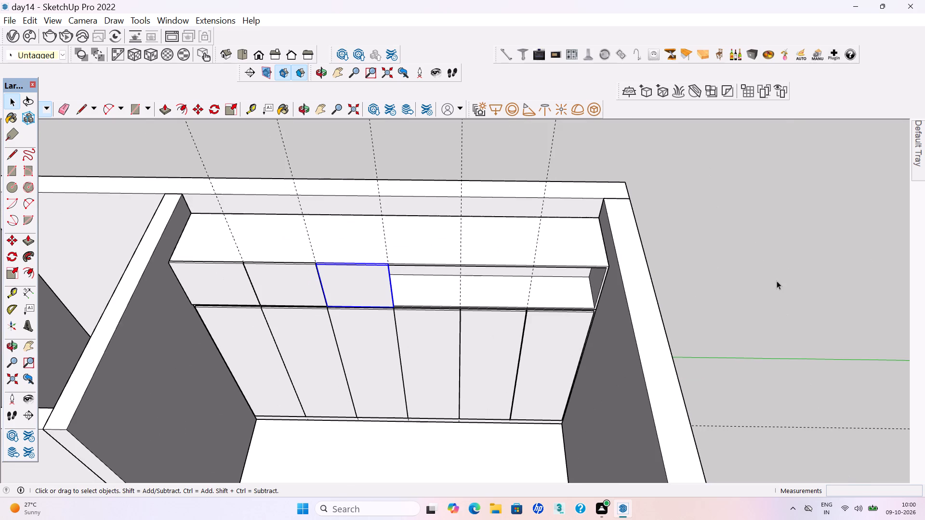
key("ctrl+s")
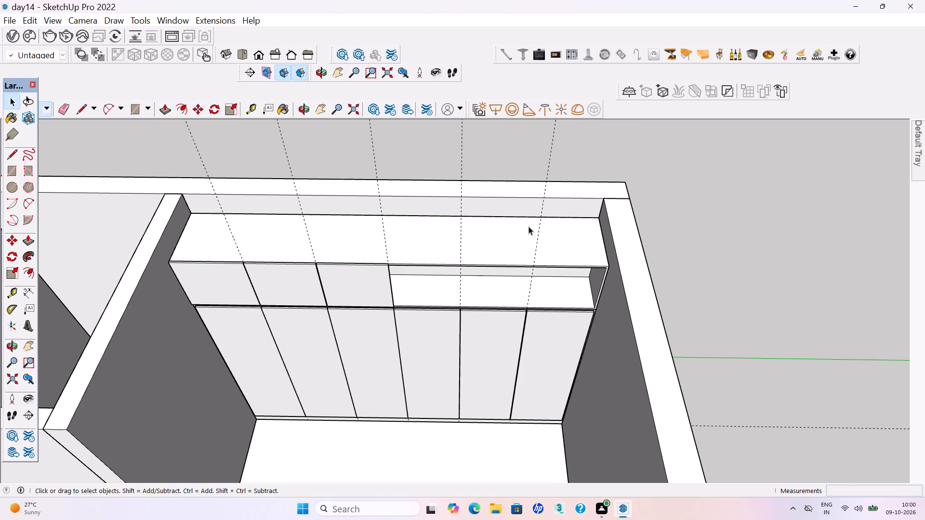
Draw the fourth loft door rectangle, about 1' 10" by 2', from the third door's upper corner to the lower edge at the next guide.
scroll(489, 243, "down", 3)
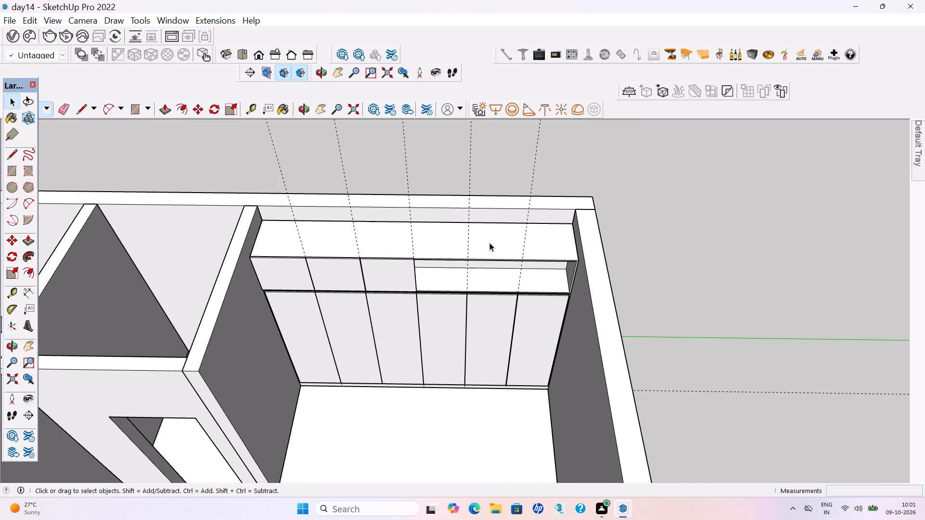
scroll(490, 242, "up", 2)
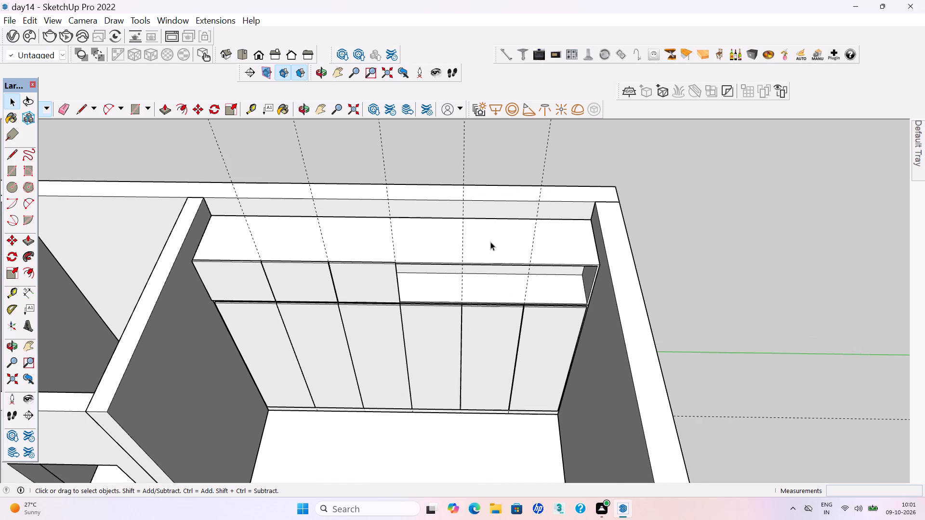
scroll(436, 258, "up", 9)
key("r")
scroll(346, 259, "up", 2)
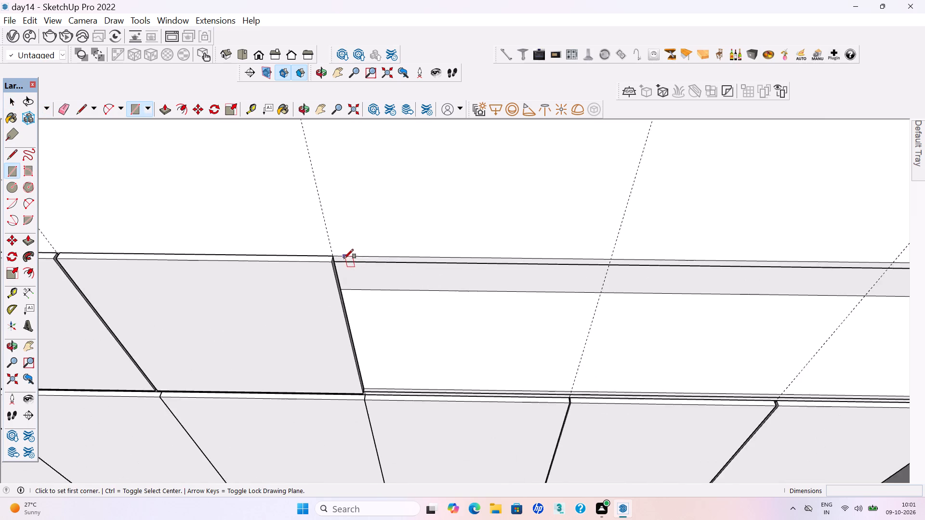
scroll(344, 259, "up", 7)
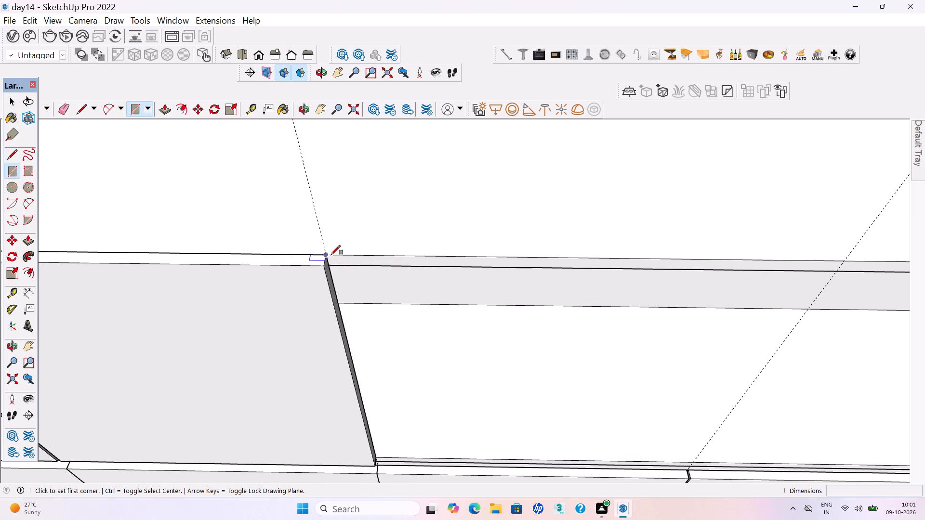
left_click(331, 255)
scroll(331, 250, "down", 9)
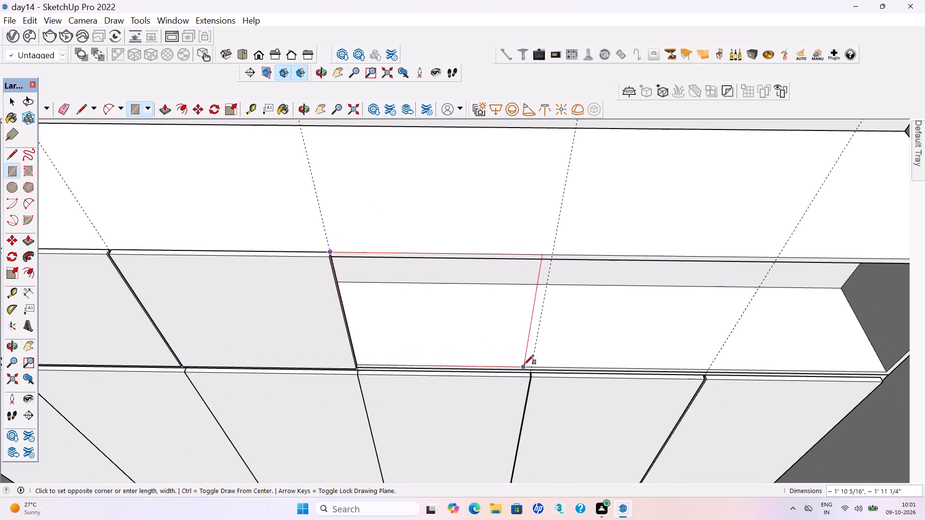
left_click(529, 364)
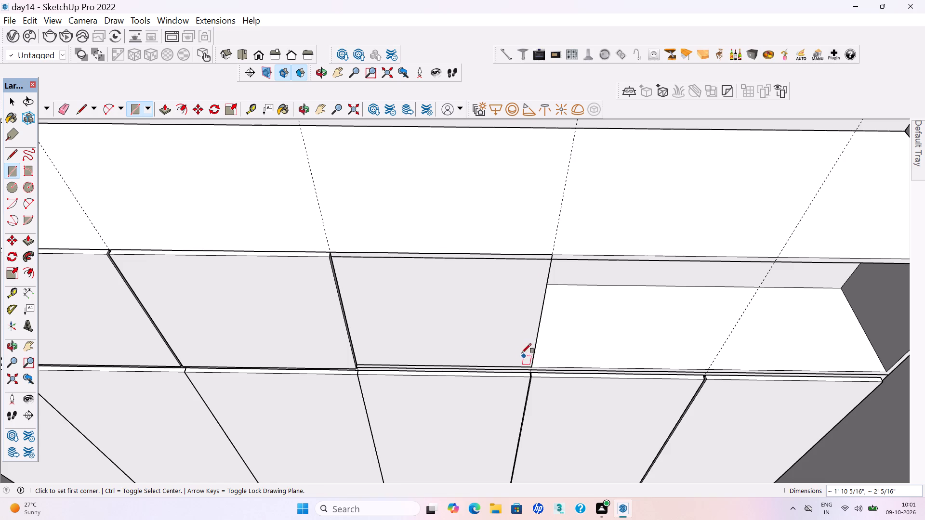
Extrude the fourth loft door rectangle outward about 11/16", flush with the third door panel's front face.
scroll(497, 355, "up", 2)
key("p")
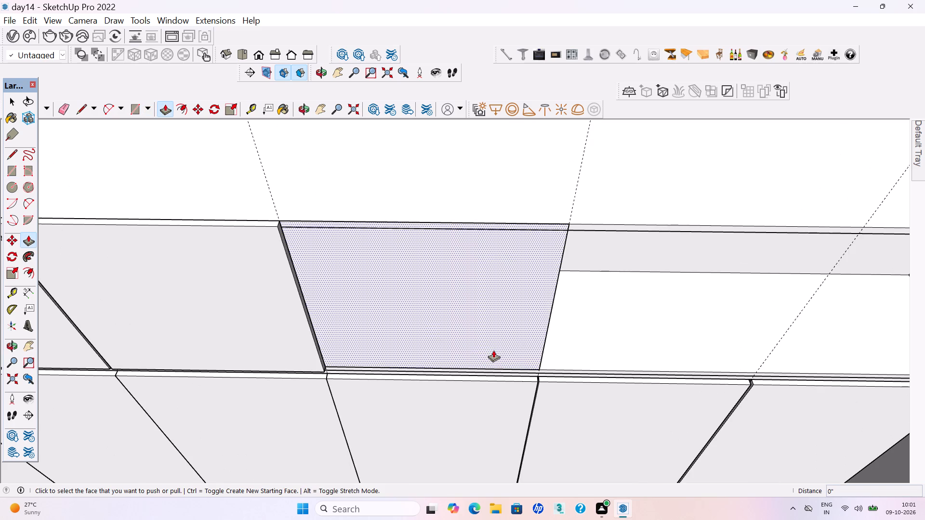
scroll(244, 223, "up", 3)
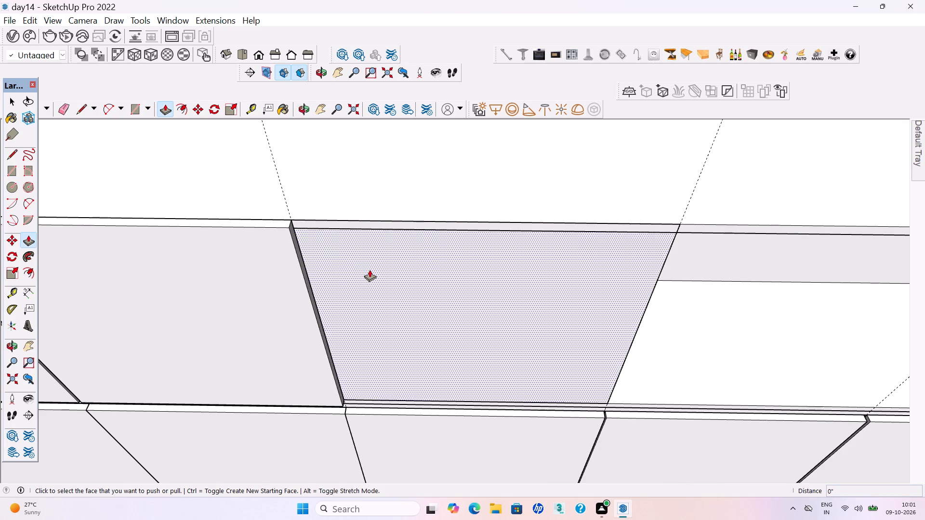
left_click(370, 270)
left_click(267, 250)
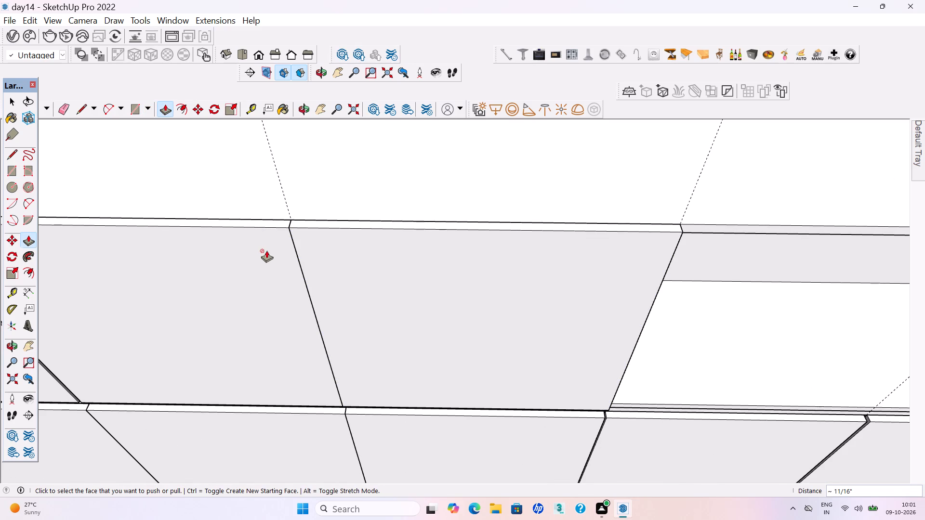
key("space")
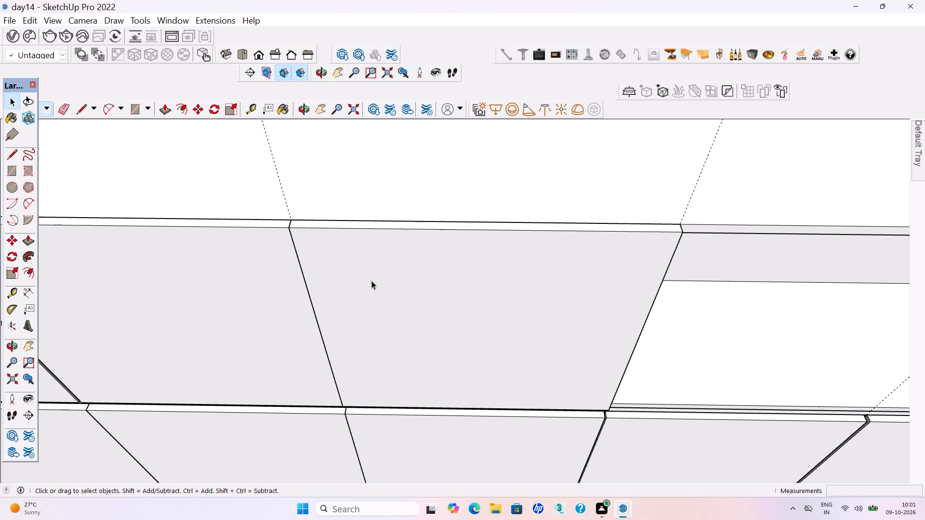
Select the whole fourth loft door panel and make it a group.
key("space")
triple_click(372, 270)
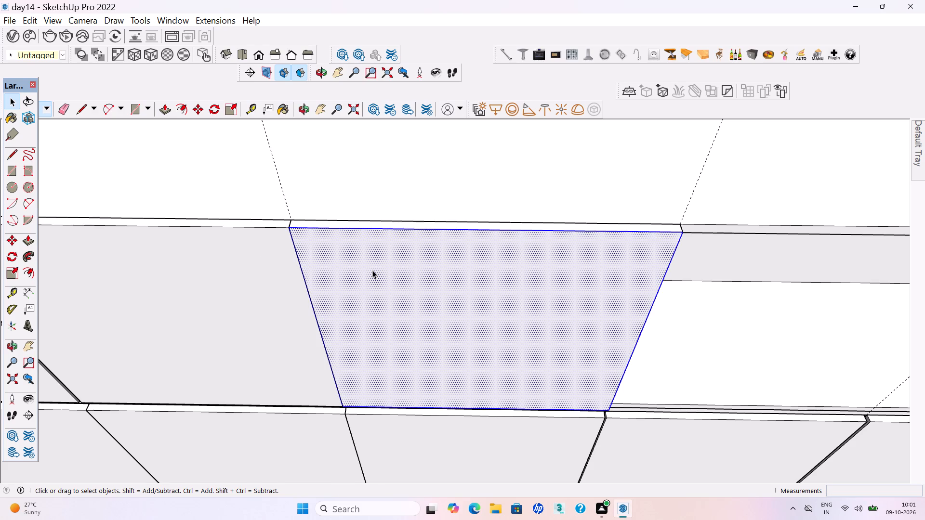
right_click(376, 272)
left_click(436, 127)
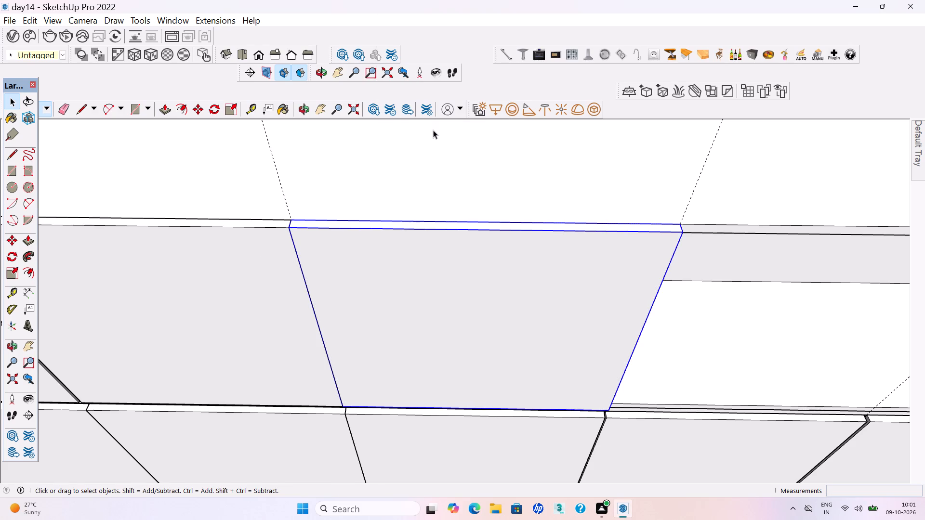
Deselect the fourth loft door panel and save the model.
scroll(424, 137, "down", 5)
scroll(389, 182, "down", 3)
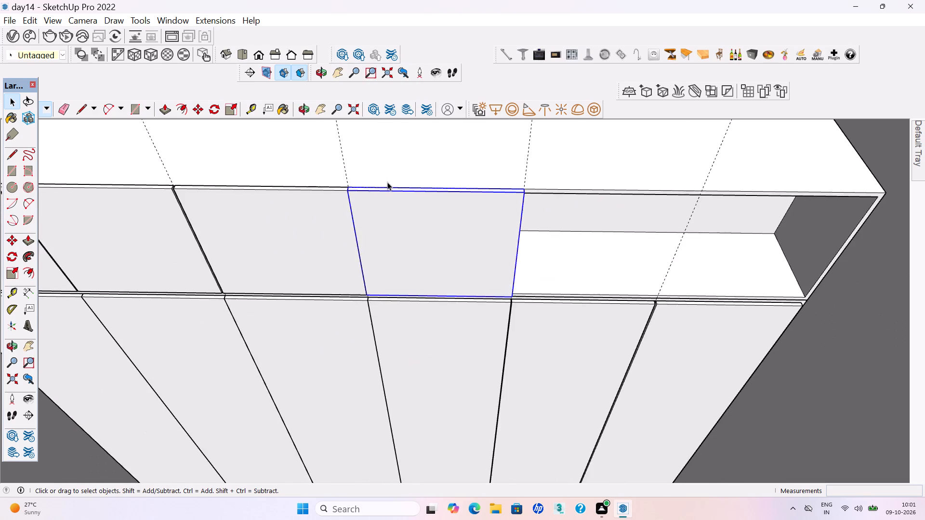
scroll(393, 185, "down", 18)
left_click(649, 184)
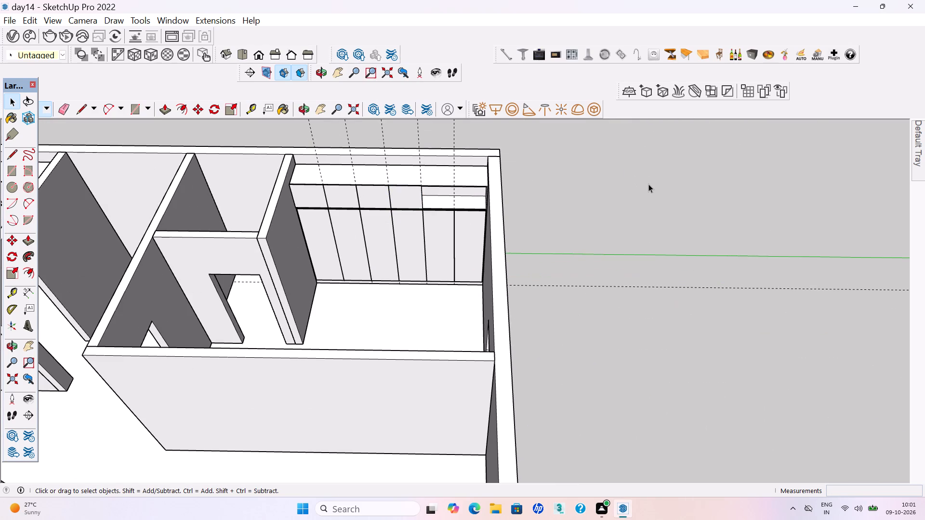
key("ctrl+s")
key("ctrl+s")
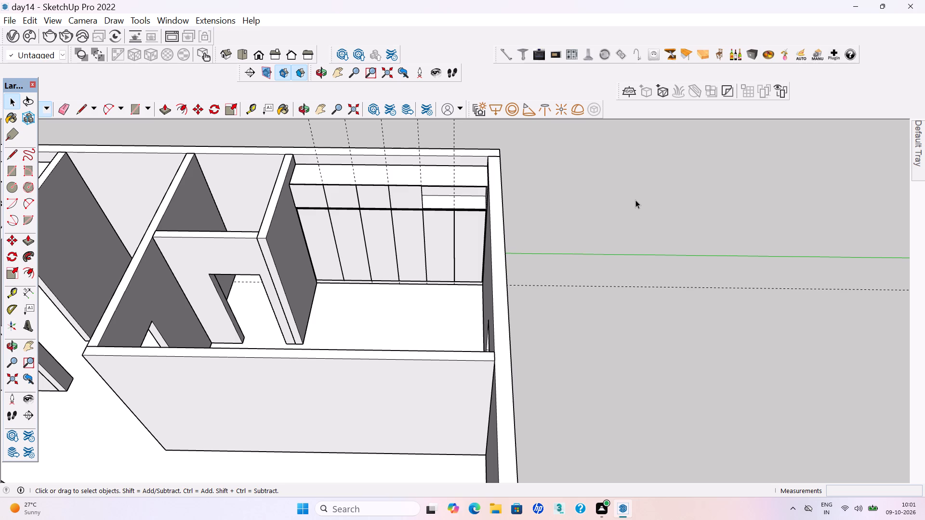
scroll(630, 188, "up", 1)
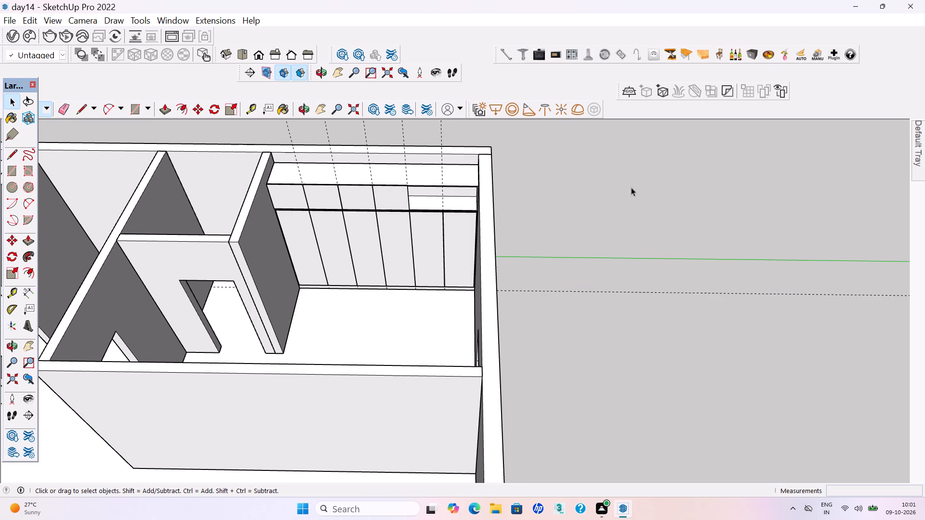
Draw the fifth loft door rectangle, about 1' 10" by 2', from the fourth door's upper corner to the lower edge at the next guide.
scroll(375, 220, "up", 8)
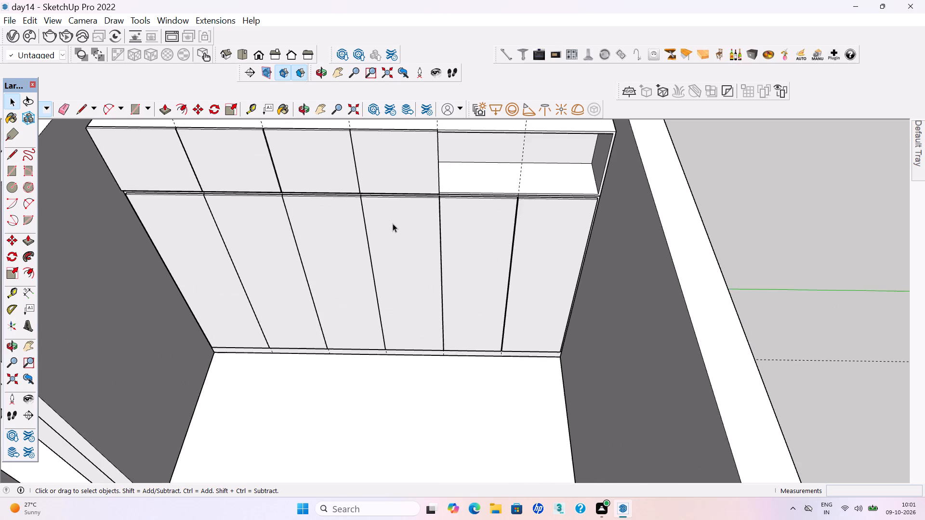
scroll(392, 217, "up", 3)
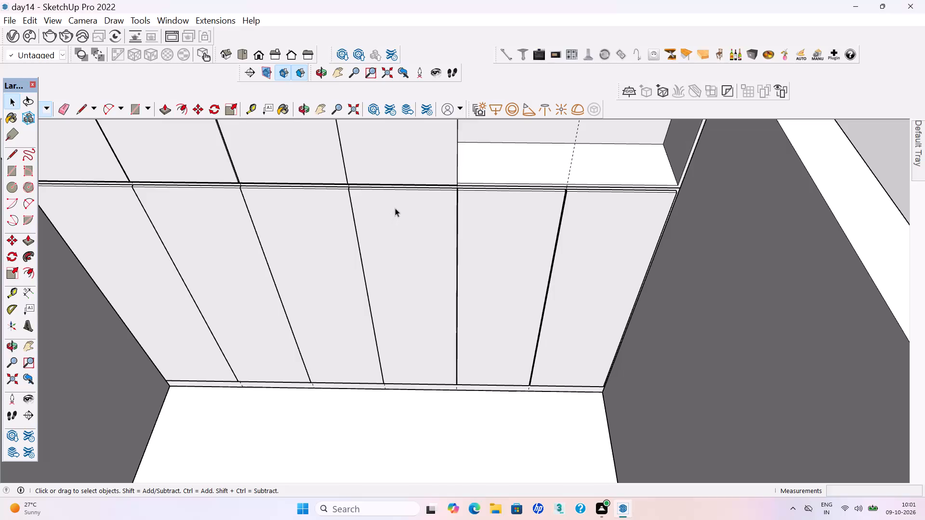
key("r")
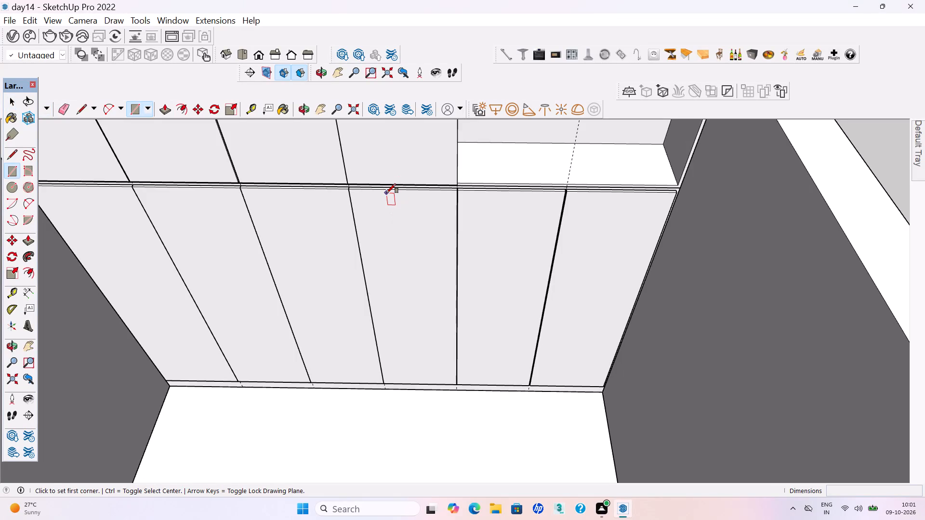
scroll(364, 241, "down", 3)
middle_click_drag(473, 230, 445, 285)
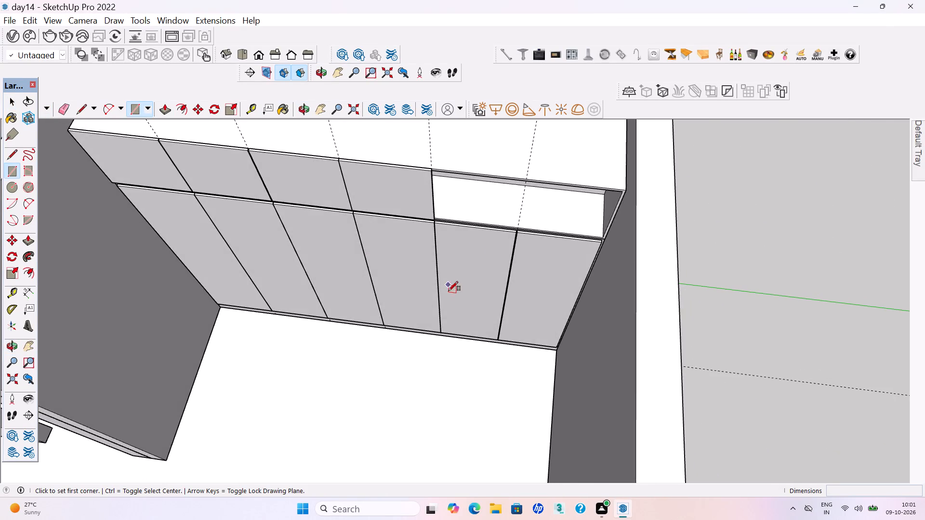
scroll(449, 291, "down", 3)
middle_click_drag(482, 260, 489, 222)
scroll(507, 146, "up", 8)
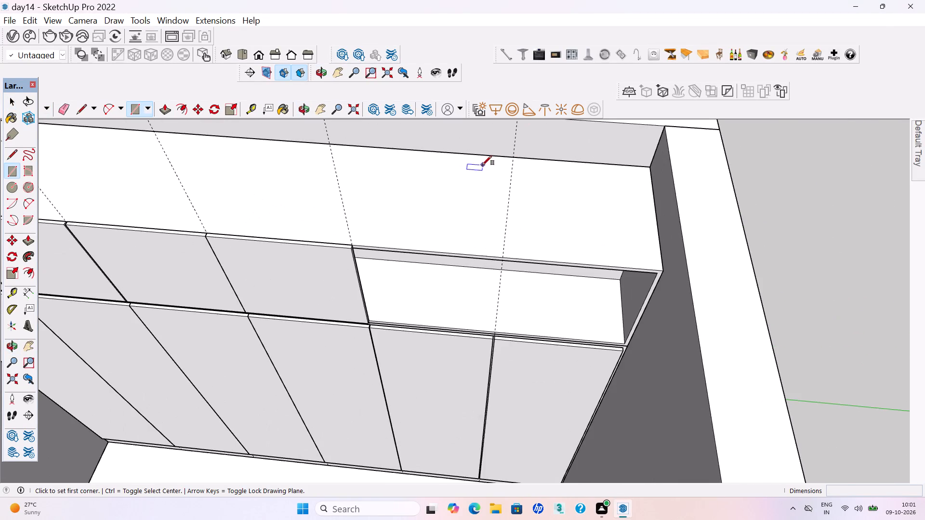
scroll(376, 232, "up", 5)
scroll(327, 229, "up", 8)
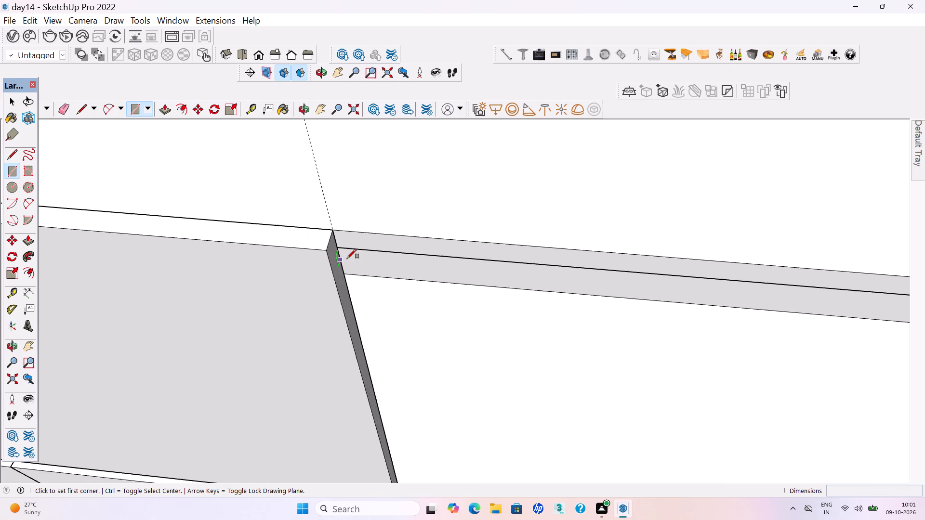
scroll(347, 259, "up", 3)
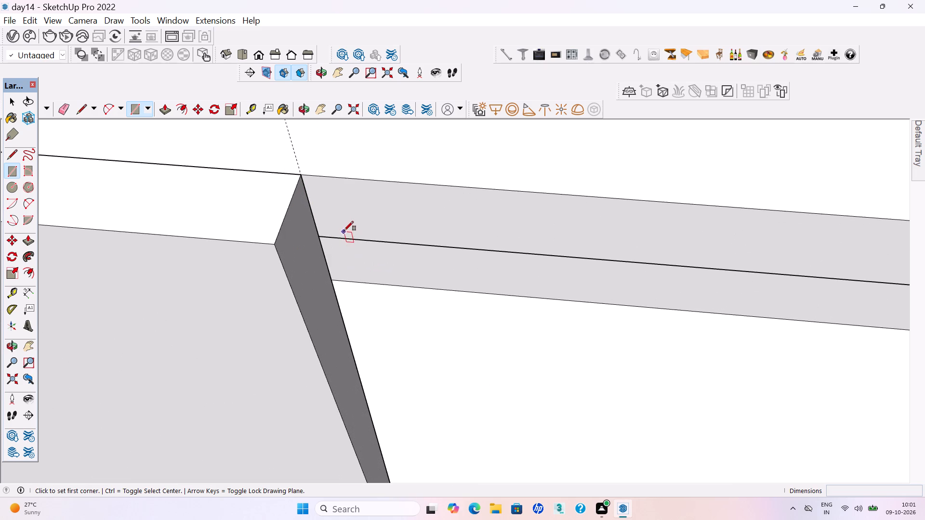
left_click(307, 173)
scroll(373, 252, "down", 2)
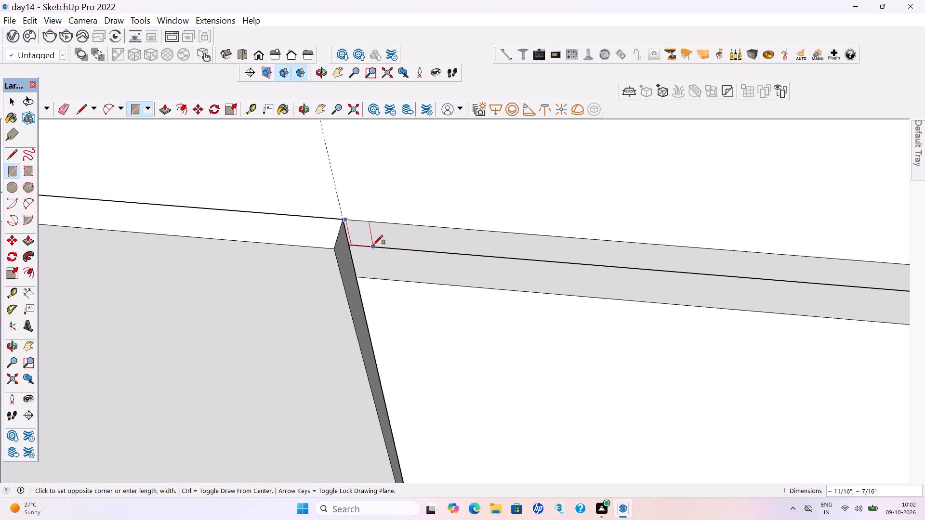
scroll(373, 243, "down", 15)
scroll(360, 201, "down", 4)
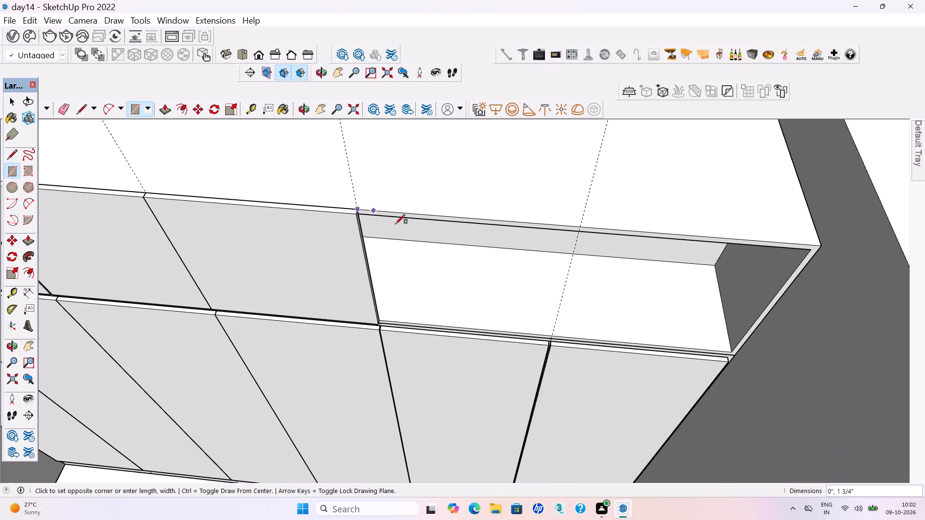
scroll(542, 340, "up", 4)
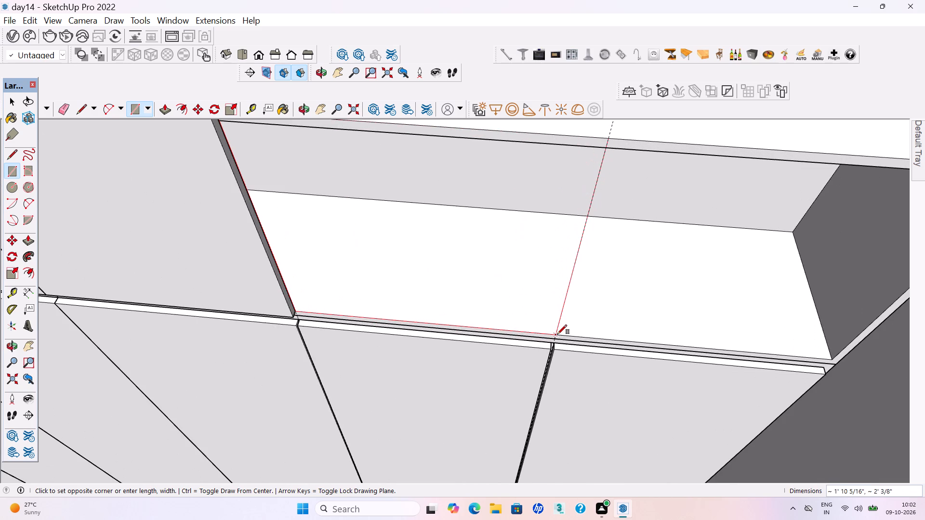
left_click(557, 334)
Extrude the fifth loft door rectangle outward about 11/16", flush with the fourth door panel's front face.
scroll(520, 335, "down", 10)
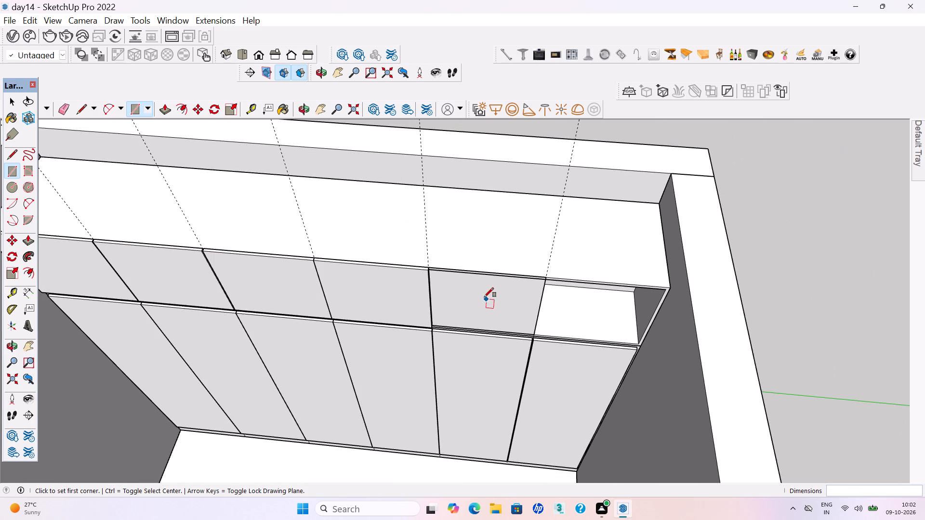
key("p")
scroll(472, 292, "up", 6)
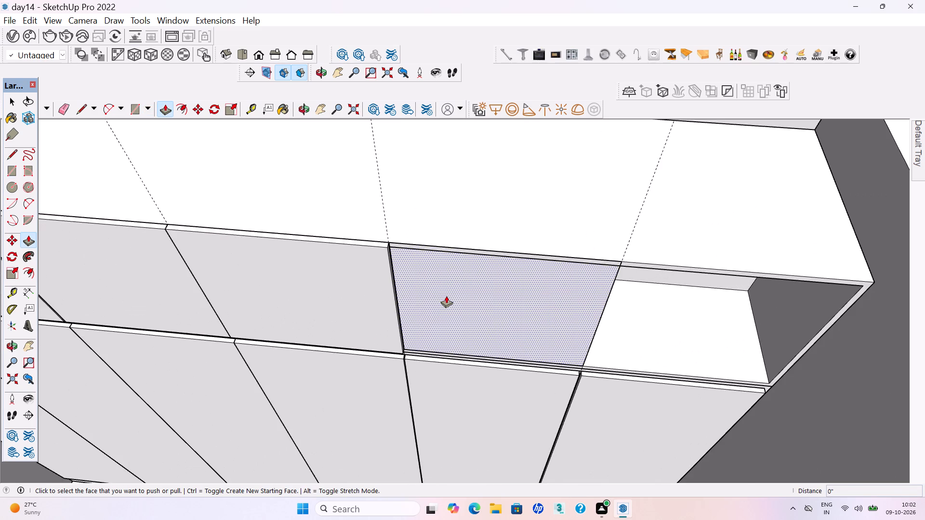
scroll(446, 296, "up", 3)
left_click(423, 280)
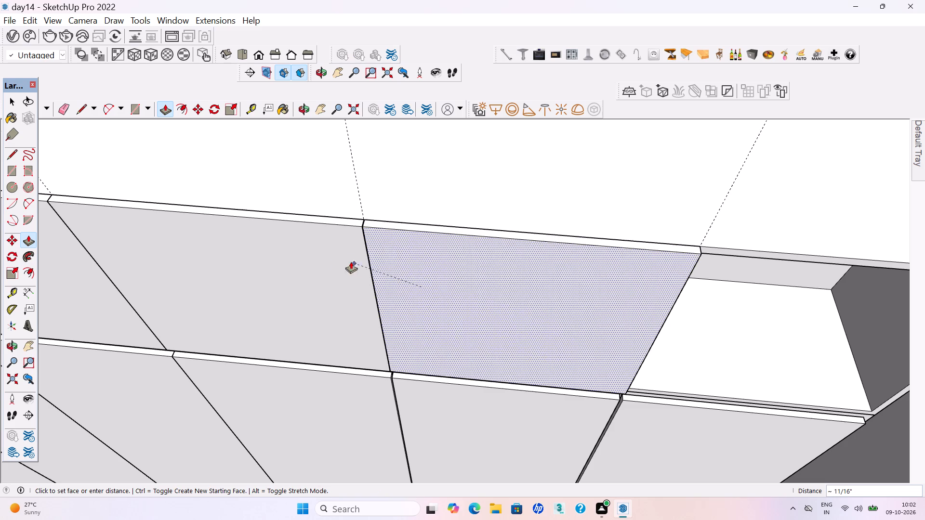
left_click(335, 260)
Select the whole fifth loft door panel and make it a group.
key("space")
triple_click(430, 266)
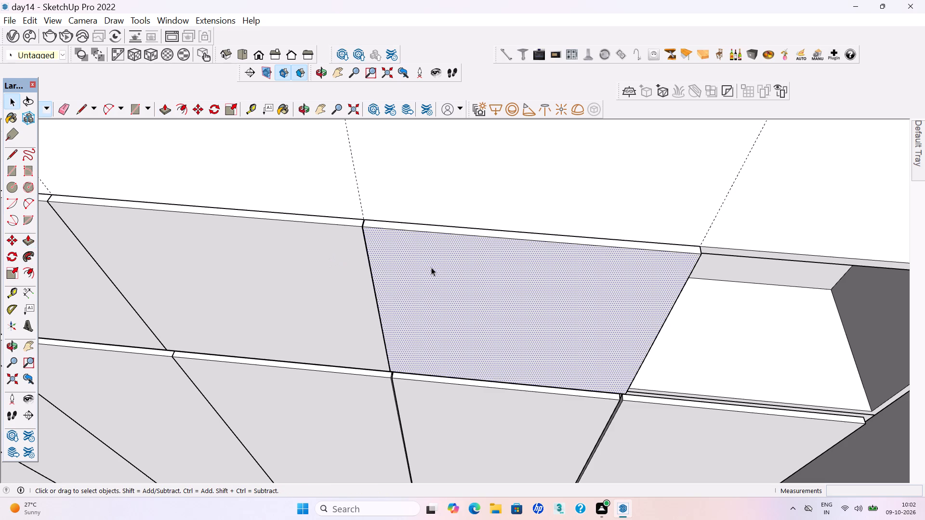
double_click(431, 267)
right_click(433, 268)
left_click(467, 120)
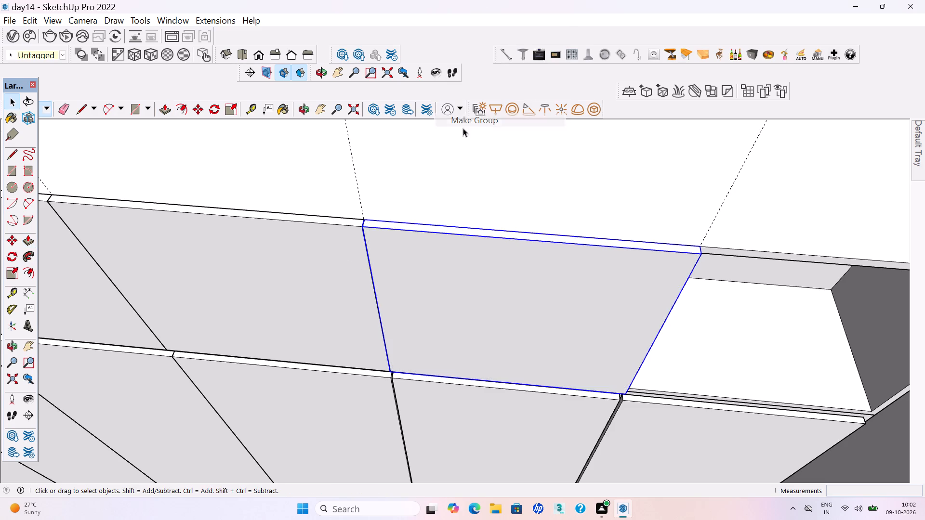
Deselect the fifth loft door panel and save the model.
scroll(403, 247, "down", 19)
left_click(629, 276)
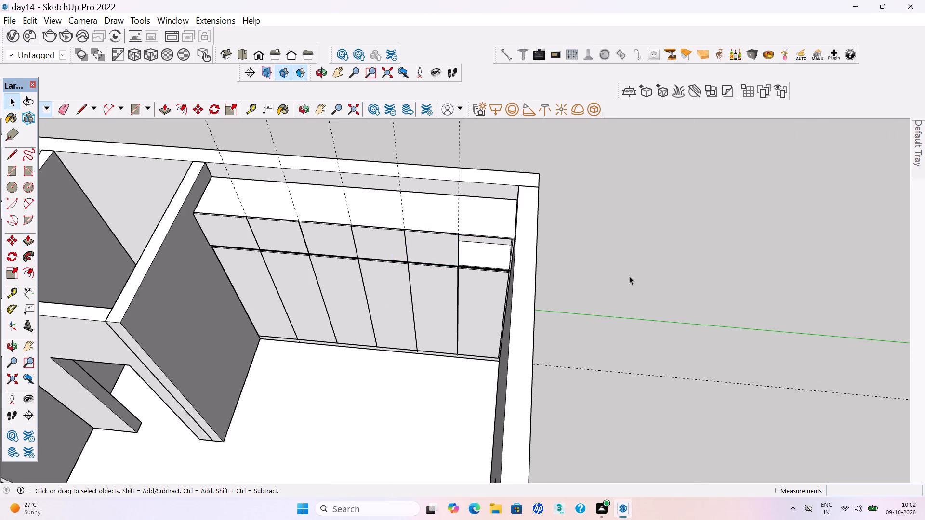
key("ctrl+s")
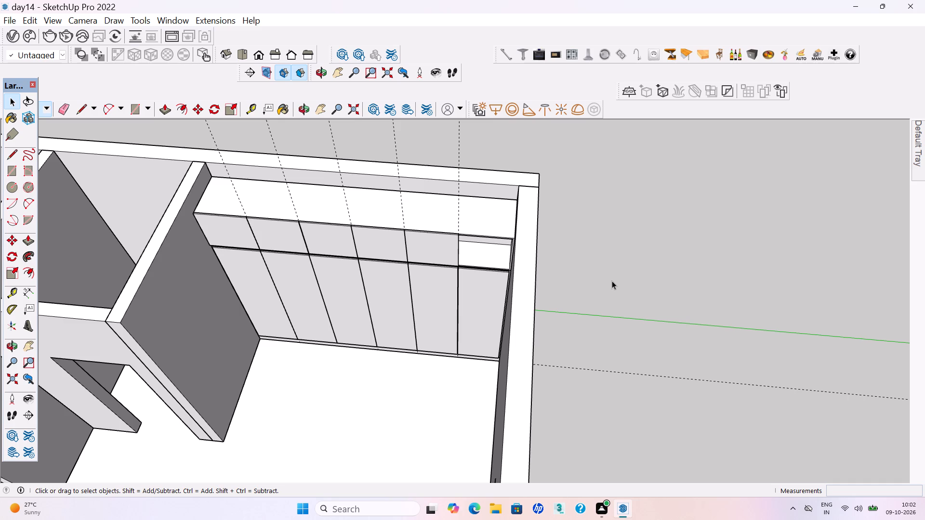
Draw the sixth loft door rectangle over the last opening, from the fifth door's upper corner to the side panel's lower inner corner.
scroll(515, 191, "up", 4)
scroll(482, 280, "up", 8)
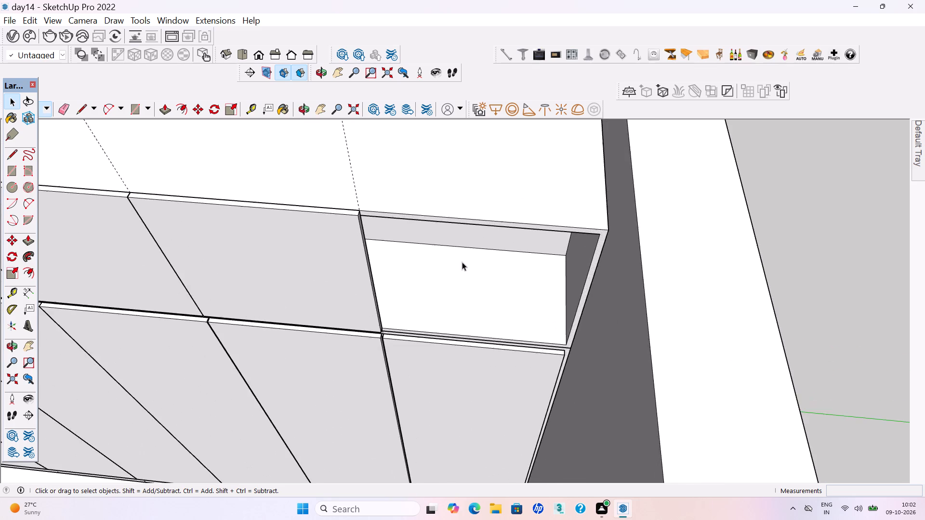
scroll(455, 257, "up", 4)
key("r")
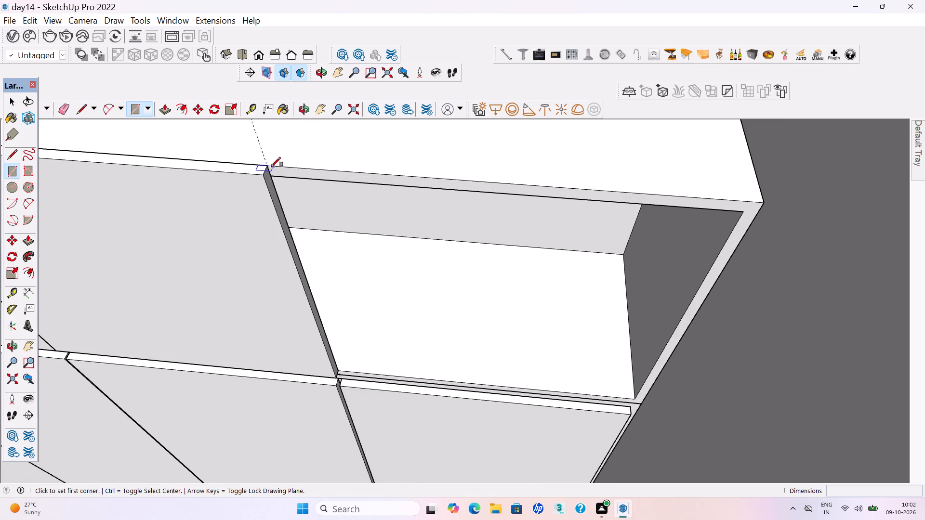
left_click(271, 167)
scroll(302, 172, "down", 3)
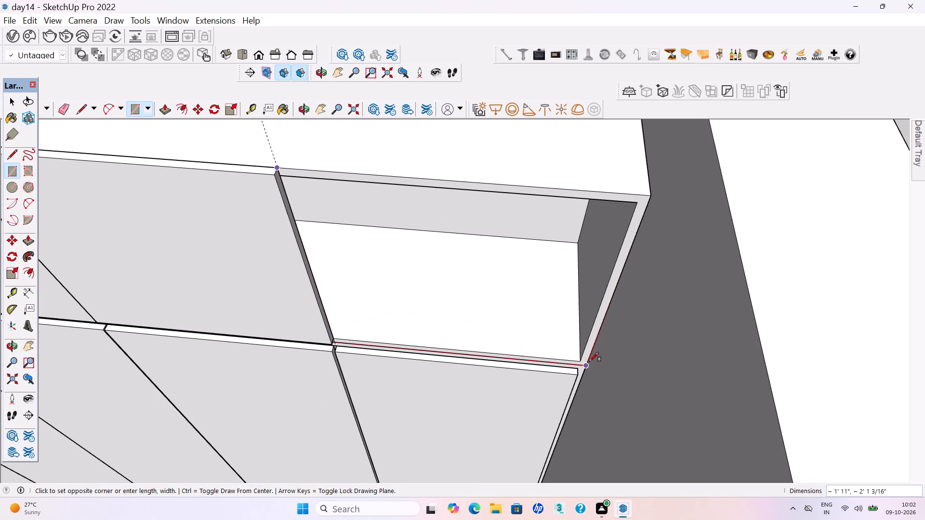
left_click(583, 362)
Extrude the sixth loft door rectangle outward, flush with the fifth door panel's front face.
scroll(574, 348, "down", 4)
key("p")
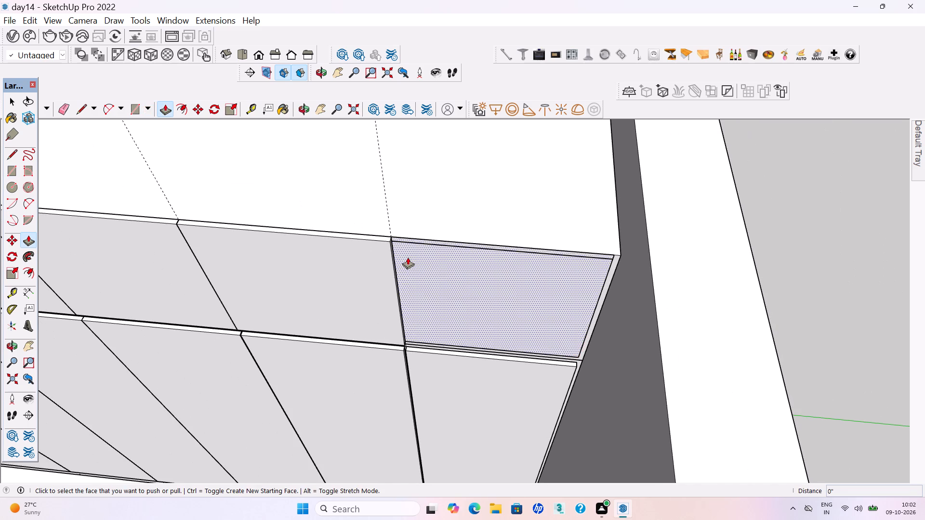
left_click(408, 257)
left_click(370, 261)
Make the whole sixth loft door panel a group and leave it deselected.
key("space")
triple_click(510, 298)
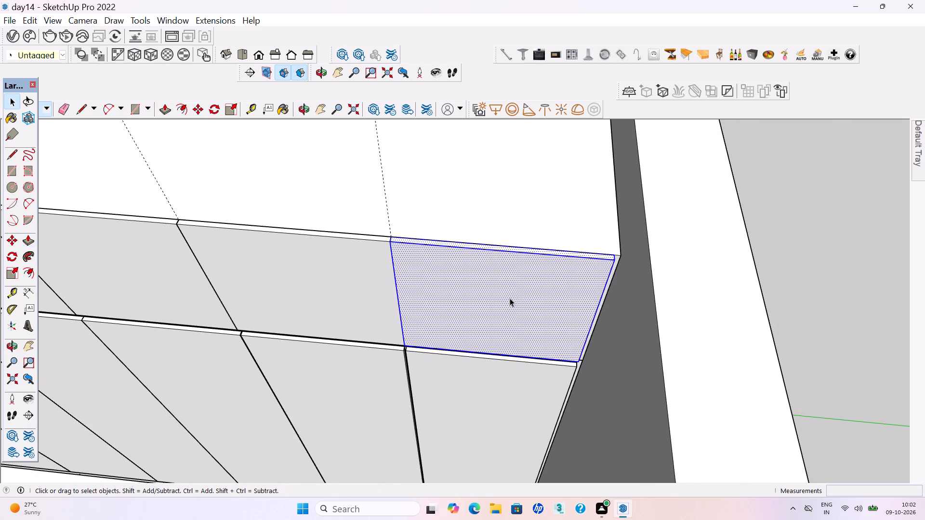
right_click(510, 298)
left_click(555, 156)
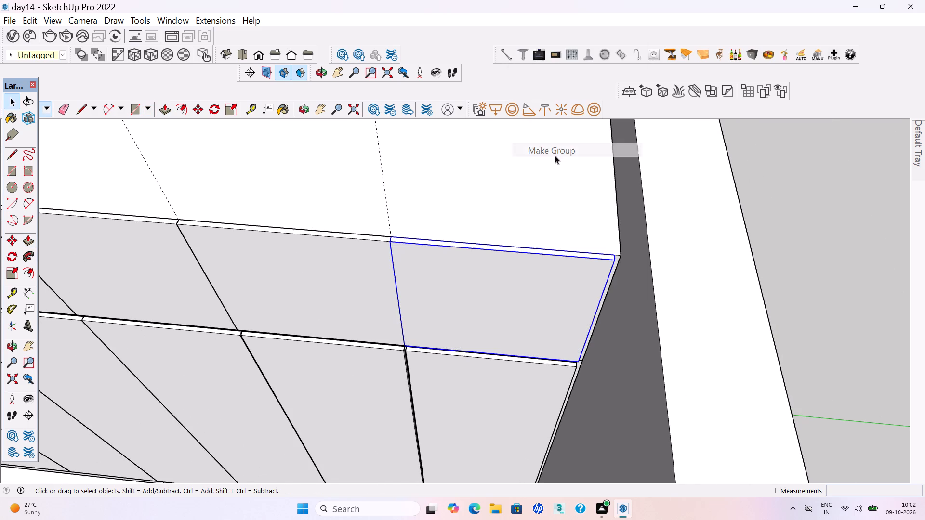
left_click(820, 307)
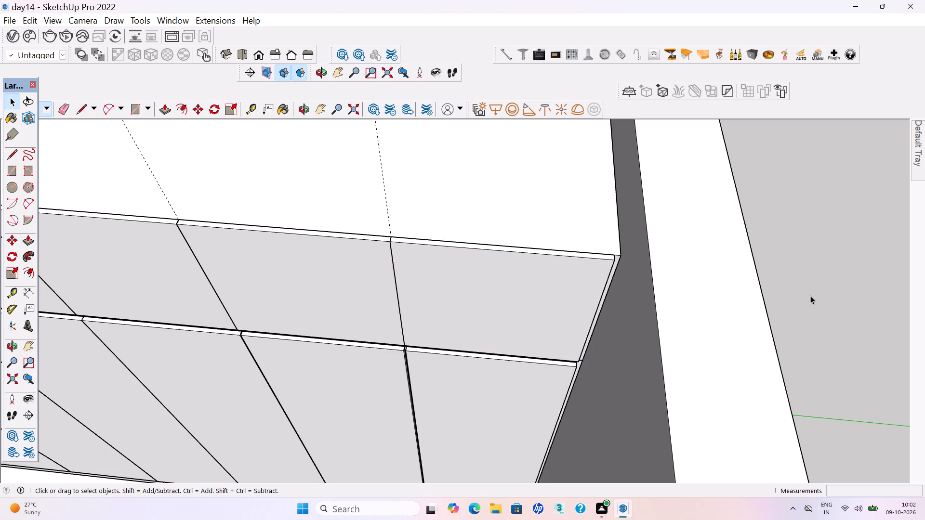
Delete the five guide lines that mark the divisions between the corner room's loft doors.
scroll(807, 291, "down", 4)
scroll(632, 278, "down", 14)
middle_click_drag(604, 299, 605, 238)
left_click_drag(659, 184, 448, 137)
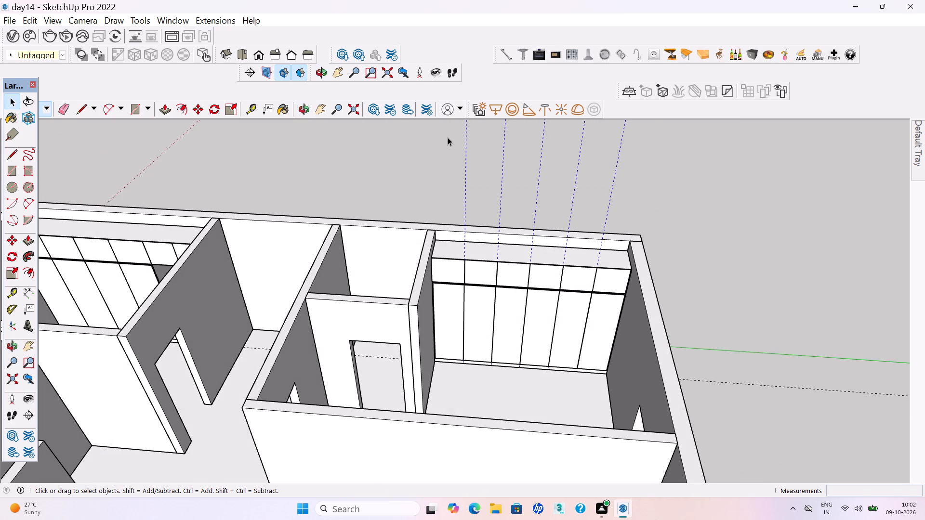
key("Delete")
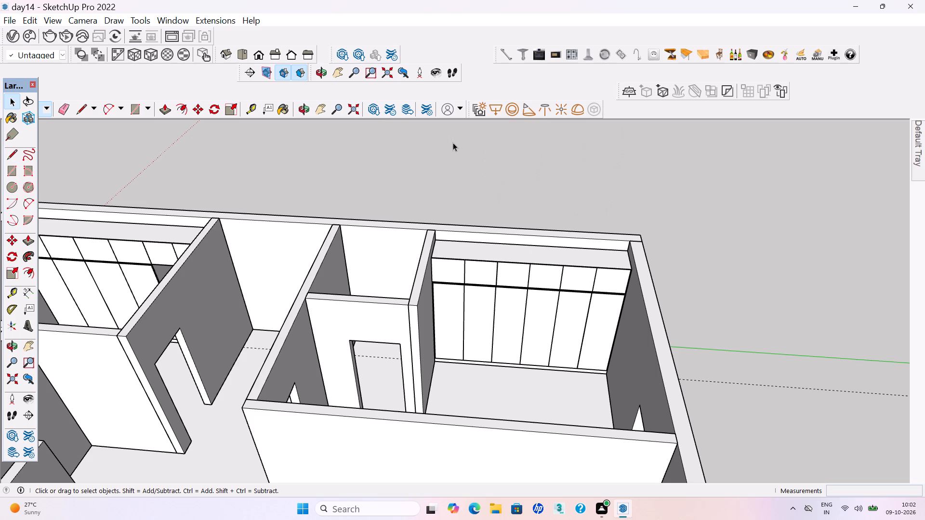
Save the model with the finished row of loft doors.
scroll(474, 186, "down", 2)
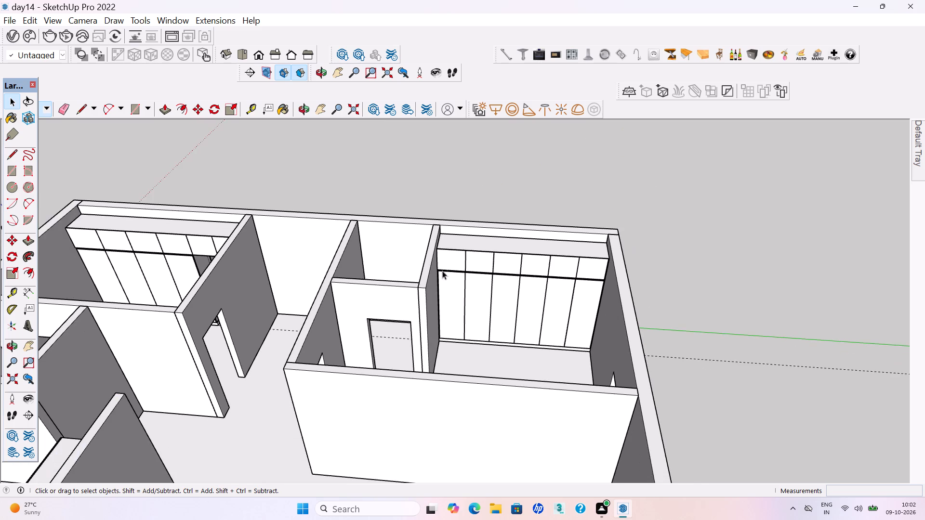
middle_click_drag(463, 279, 478, 283)
scroll(475, 273, "up", 1)
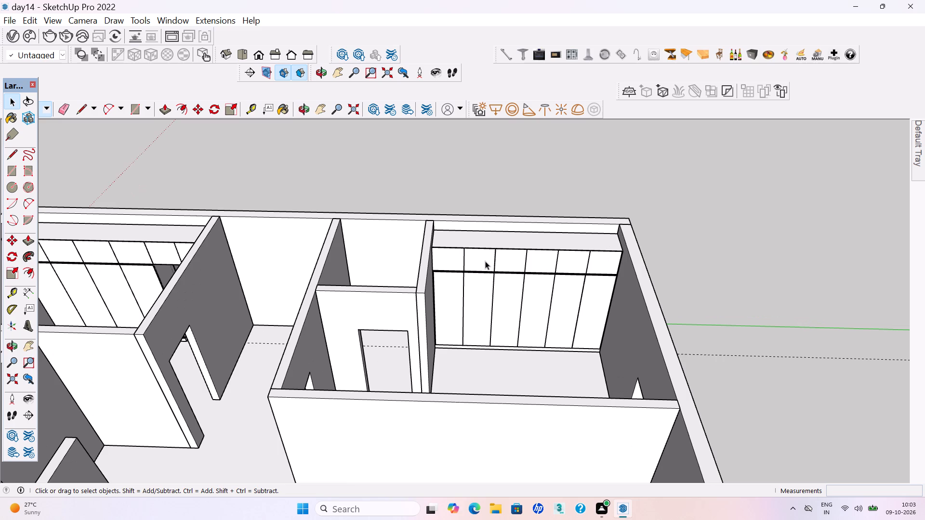
scroll(744, 355, "down", 1)
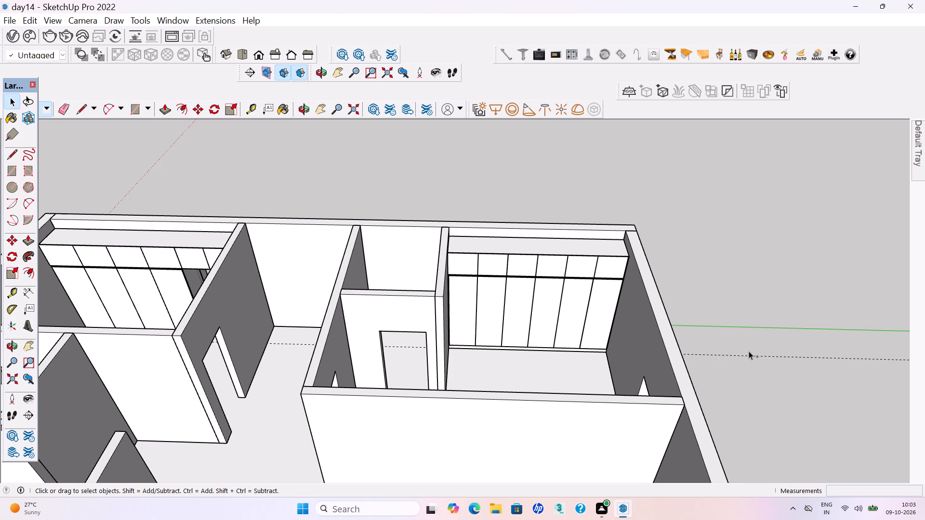
key("ctrl+s")
key("ctrl+s")
Examine the whole house model from above and outside, including both rooms' wardrobe and loft units.
scroll(749, 352, "down", 2)
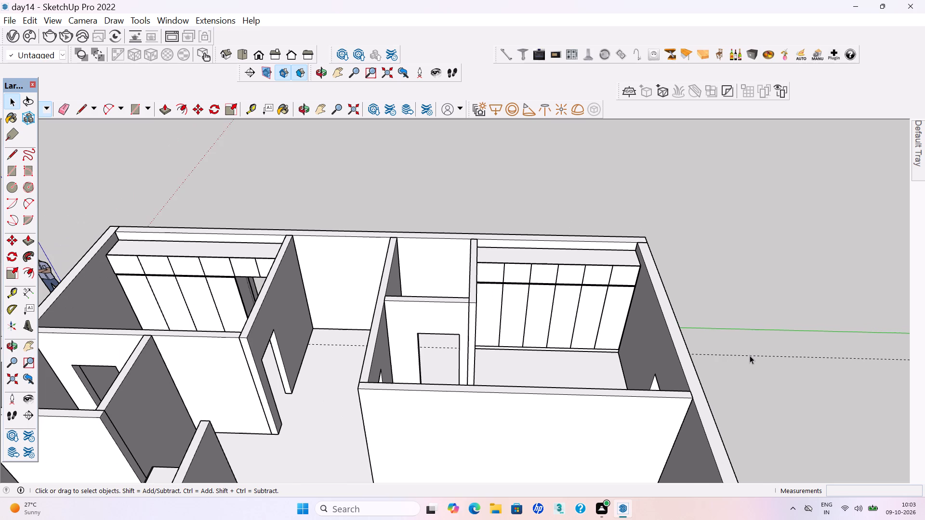
scroll(757, 349, "down", 1)
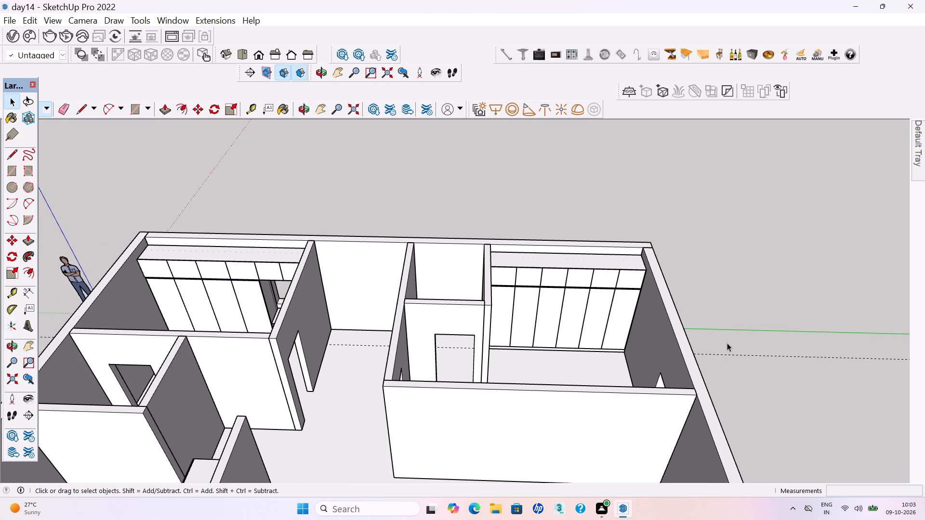
scroll(727, 343, "up", 1)
scroll(648, 343, "down", 3)
middle_click_drag(533, 312, 538, 306)
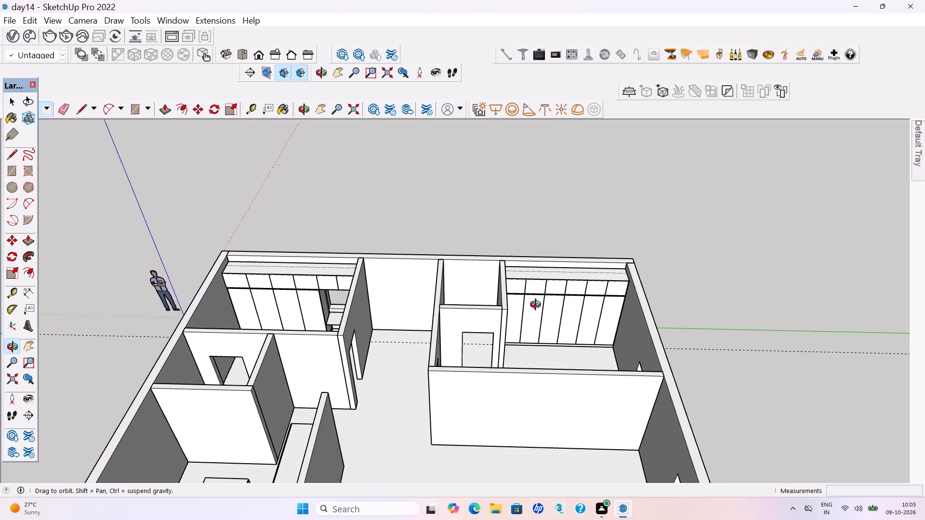
middle_click_drag(538, 306, 544, 299)
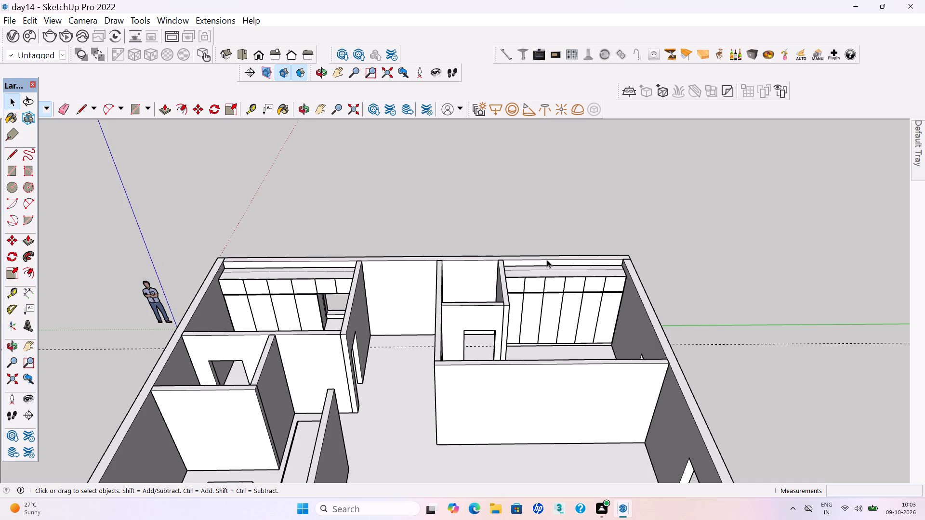
scroll(396, 338, "down", 2)
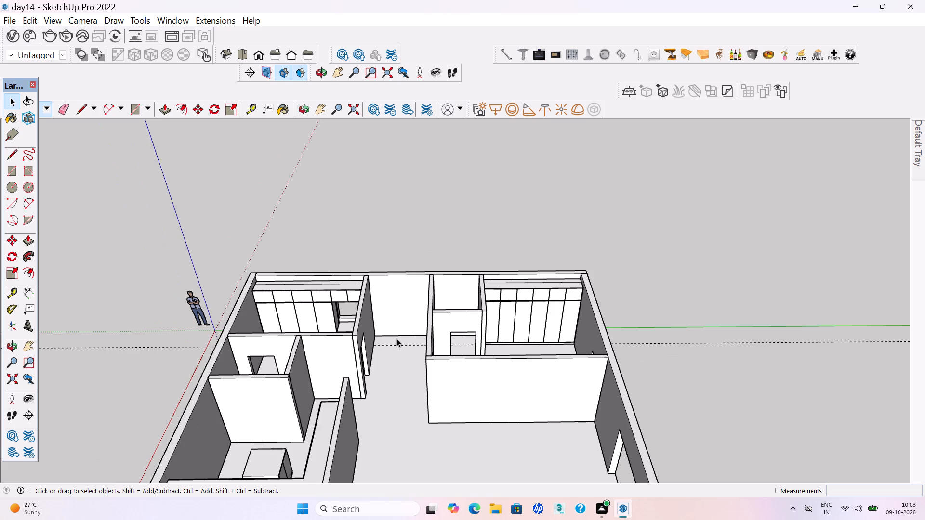
middle_click_drag(403, 334, 411, 297)
scroll(414, 292, "down", 3)
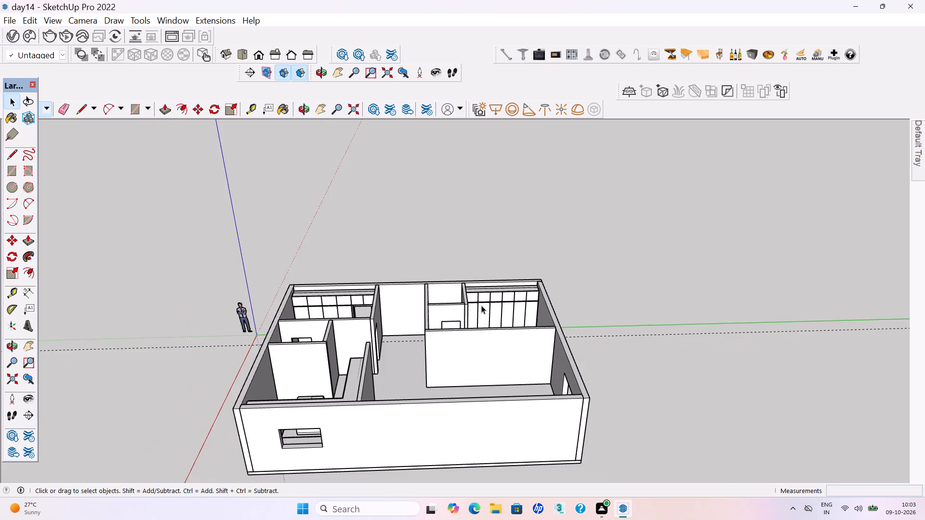
Examine the whole house from above and several sides, including the kitchen, the large living room and the bedrooms.
middle_click_drag(486, 340, 456, 456)
middle_click(452, 454)
scroll(483, 299, "down", 1)
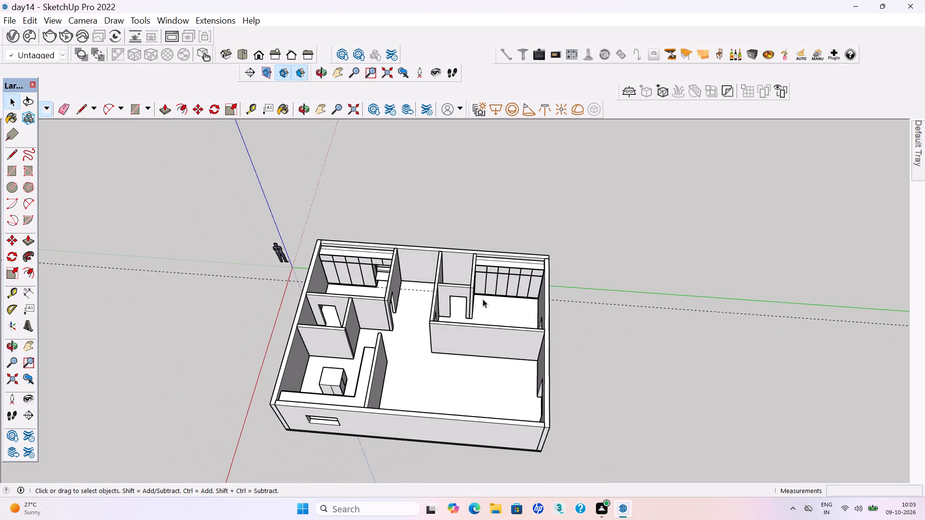
scroll(483, 299, "down", 3)
middle_click_drag(387, 357, 750, 386)
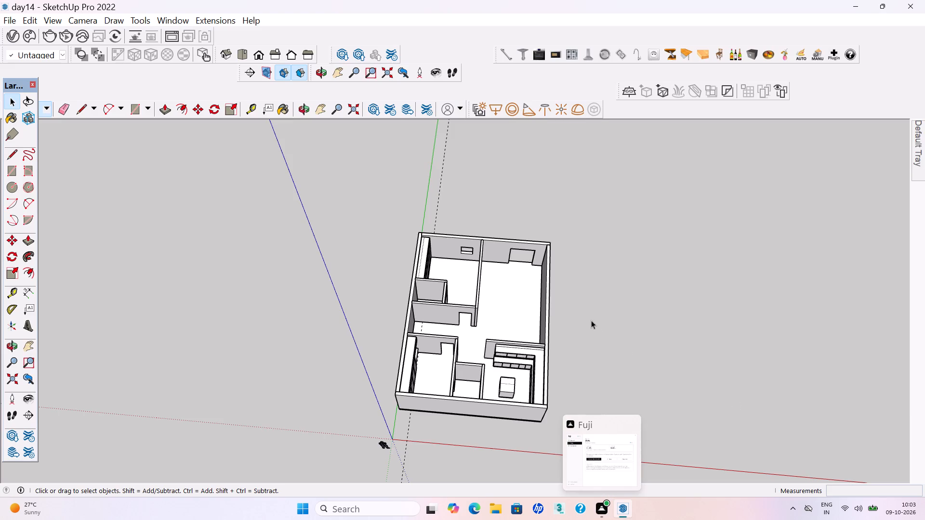
scroll(545, 298, "up", 4)
middle_click_drag(526, 296, 526, 274)
scroll(525, 295, "up", 1)
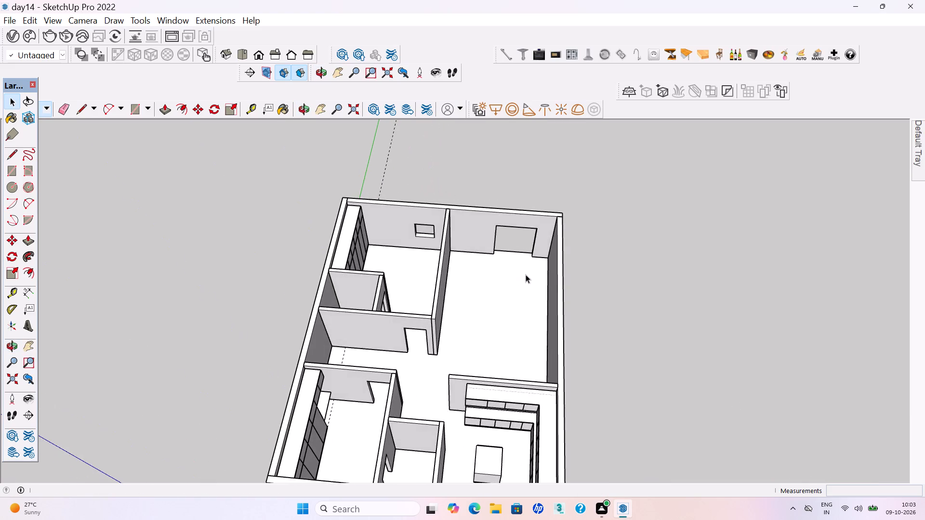
scroll(527, 273, "down", 4)
middle_click_drag(470, 351, 890, 316)
scroll(457, 225, "up", 2)
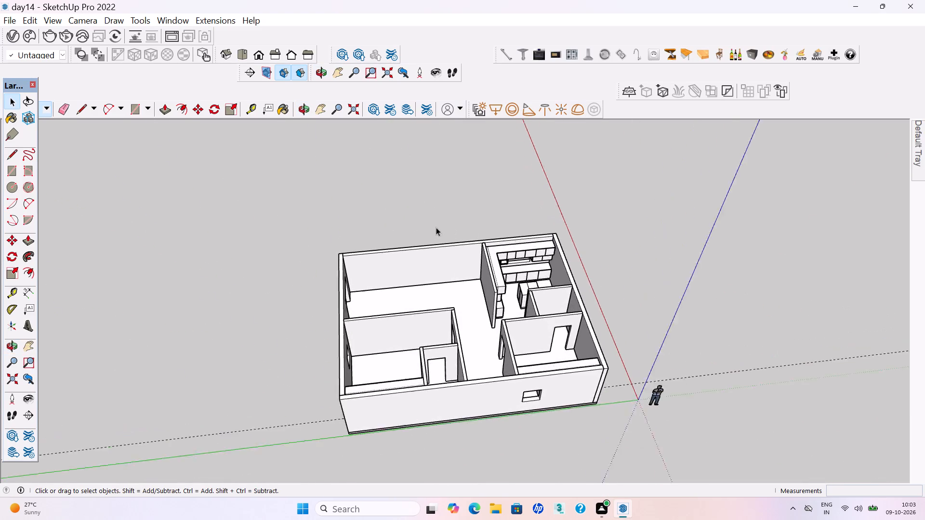
scroll(436, 227, "up", 3)
scroll(498, 287, "up", 3)
scroll(757, 273, "down", 4)
middle_click_drag(502, 351, 495, 377)
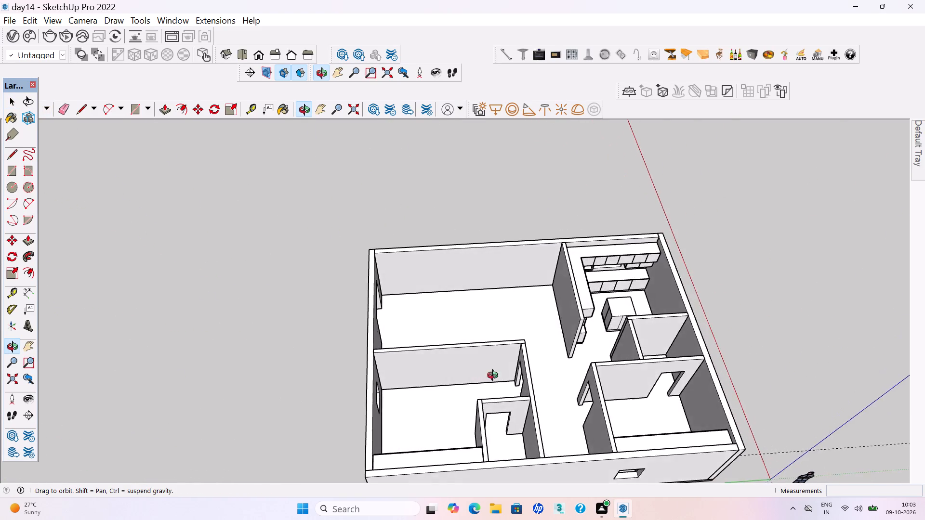
middle_click_drag(495, 377, 553, 320)
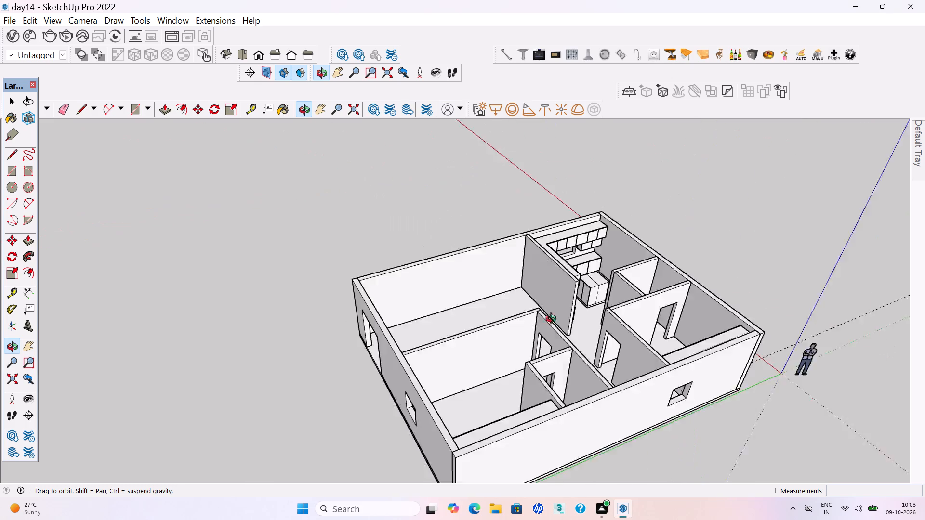
middle_click_drag(553, 320, 451, 372)
Place guides on the living room's long outer wall: verticals about 4' 8" from the corner and 10' 2" further, and a horizontal about 3' 1" above the floor.
scroll(443, 301, "up", 3)
middle_click_drag(462, 302, 483, 260)
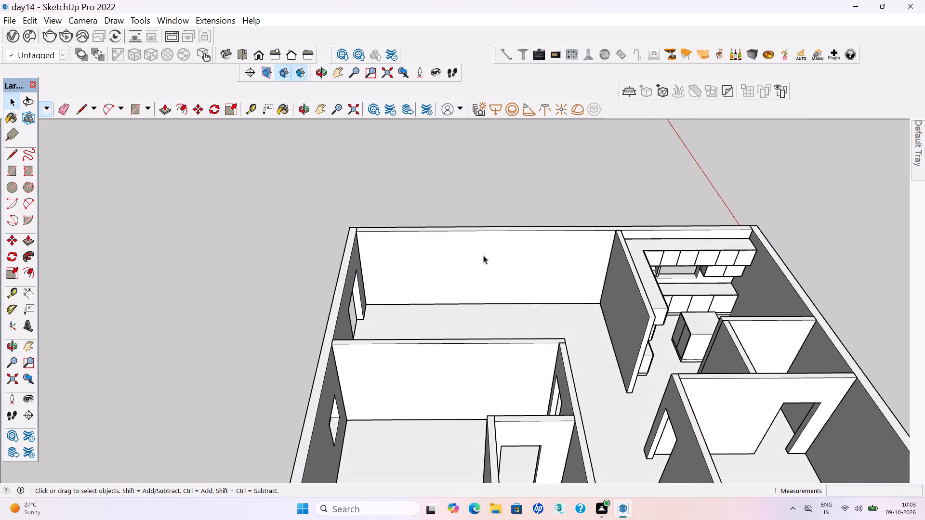
scroll(484, 254, "up", 4)
middle_click_drag(477, 266, 484, 261)
scroll(484, 235, "up", 4)
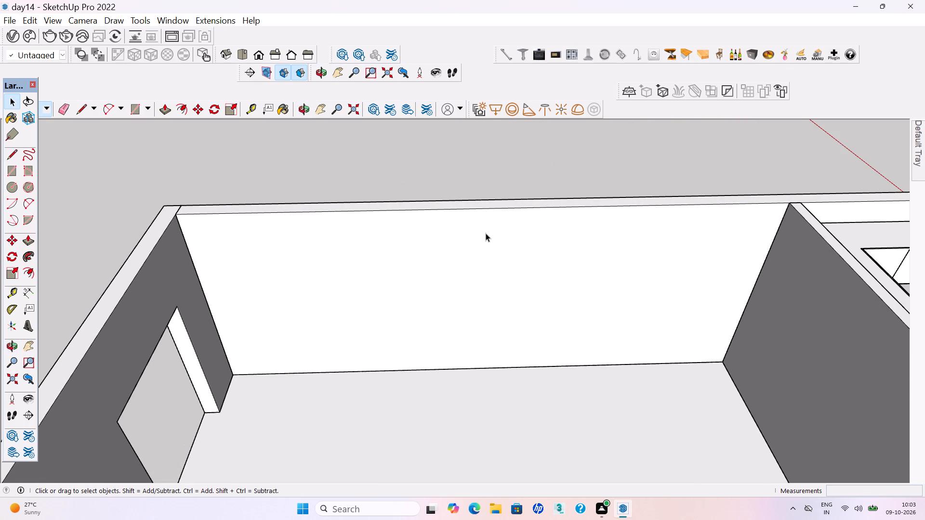
key("t")
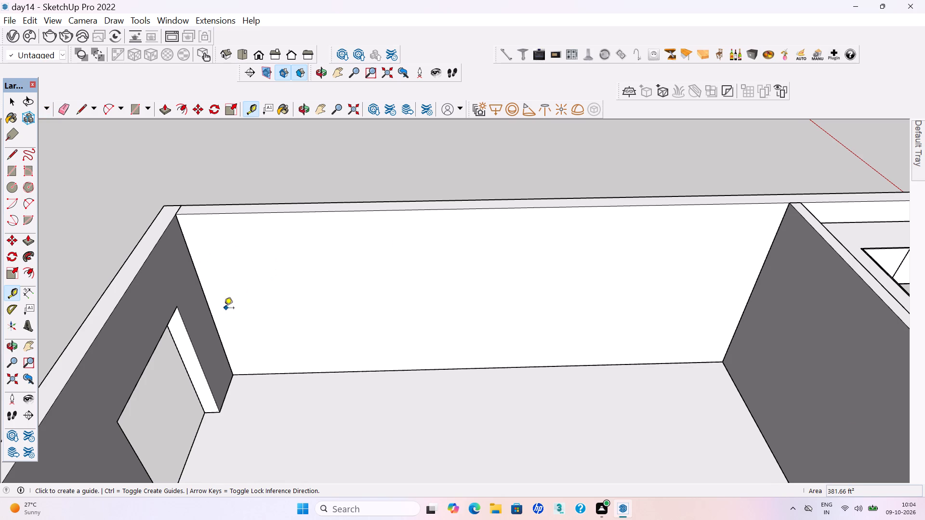
left_click(212, 312)
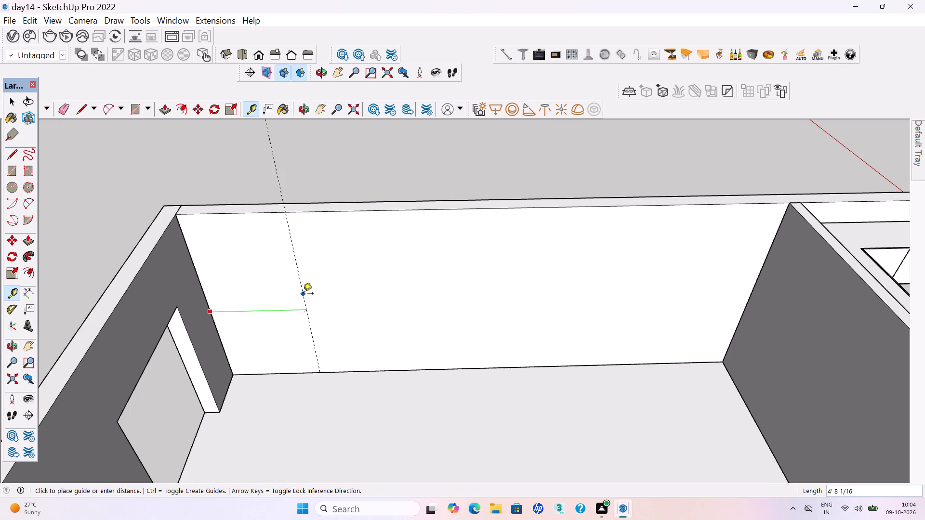
left_click(303, 294)
left_click(300, 286)
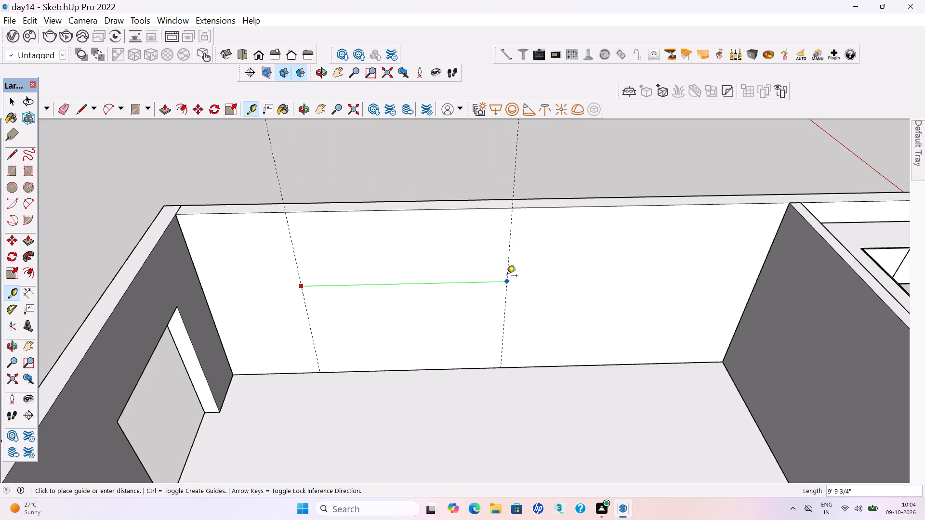
left_click(514, 277)
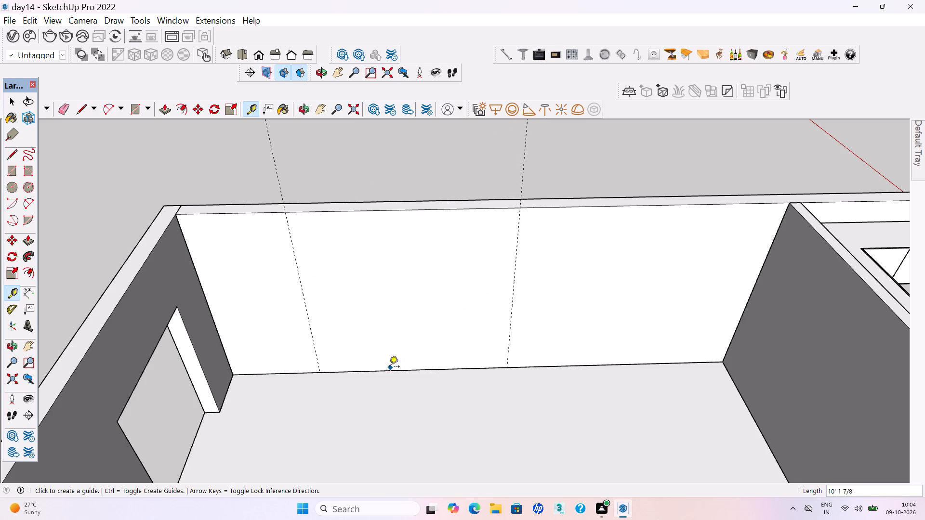
left_click(389, 371)
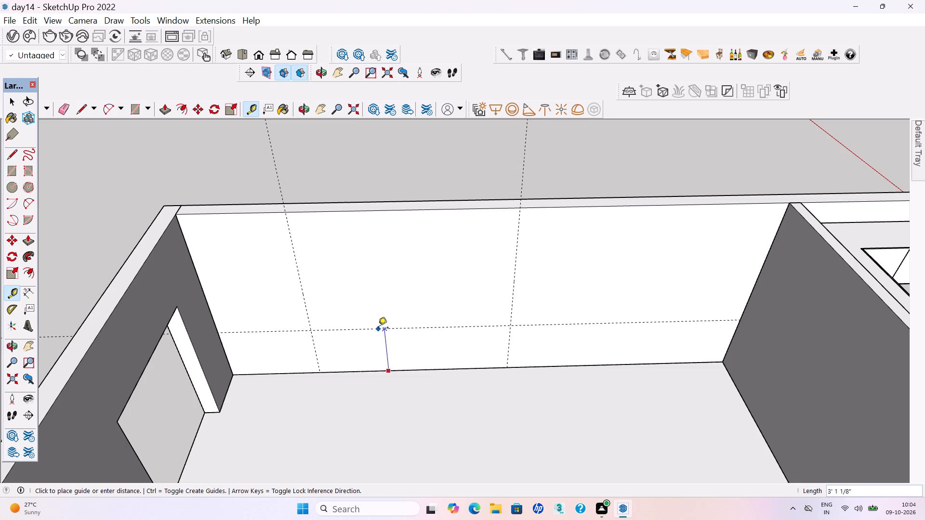
left_click(378, 328)
Draw a rectangle about 10' 2" by 3' 1" between the guides at the wall's base and make it a group.
scroll(406, 375, "up", 1)
key("r")
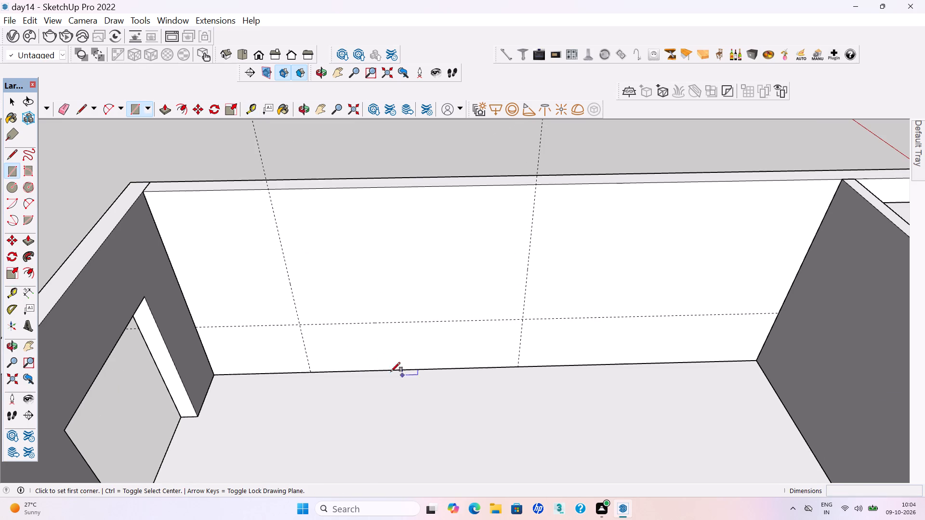
left_click(312, 371)
left_click(523, 321)
key("space")
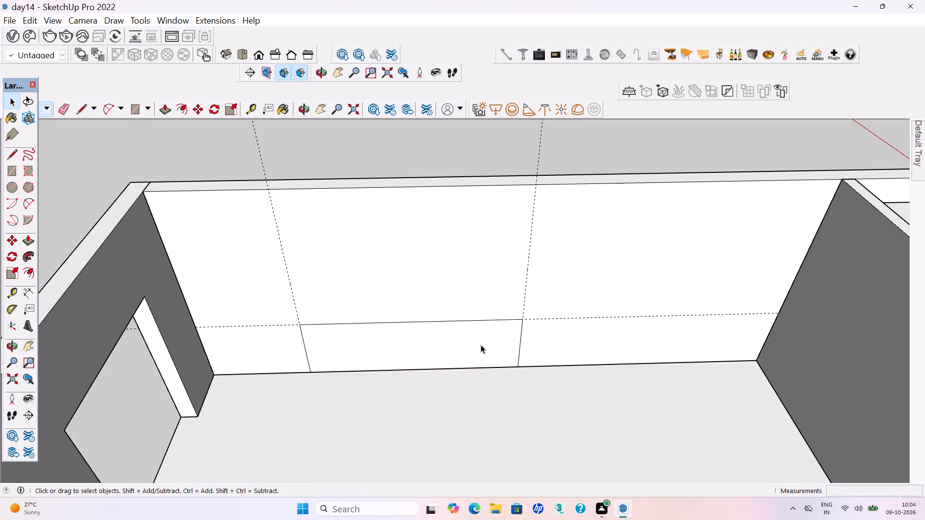
double_click(471, 344)
right_click(467, 344)
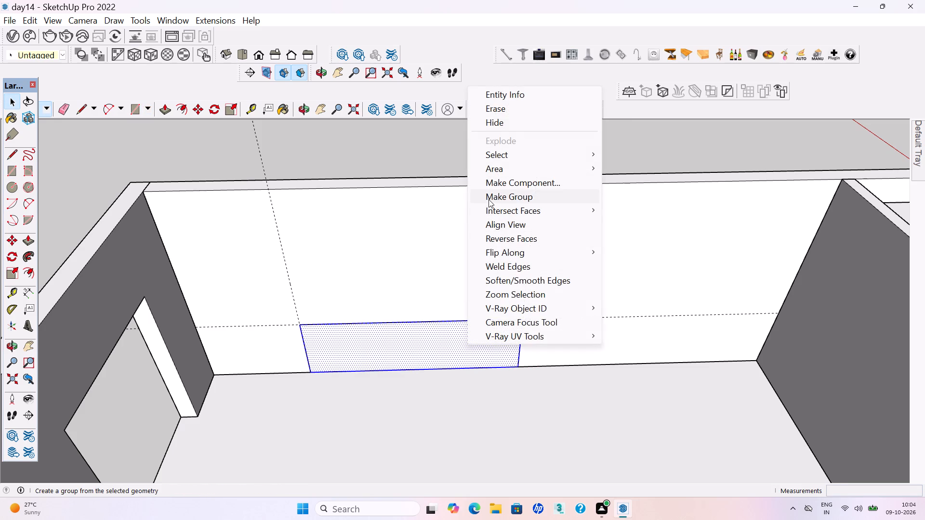
left_click(489, 199)
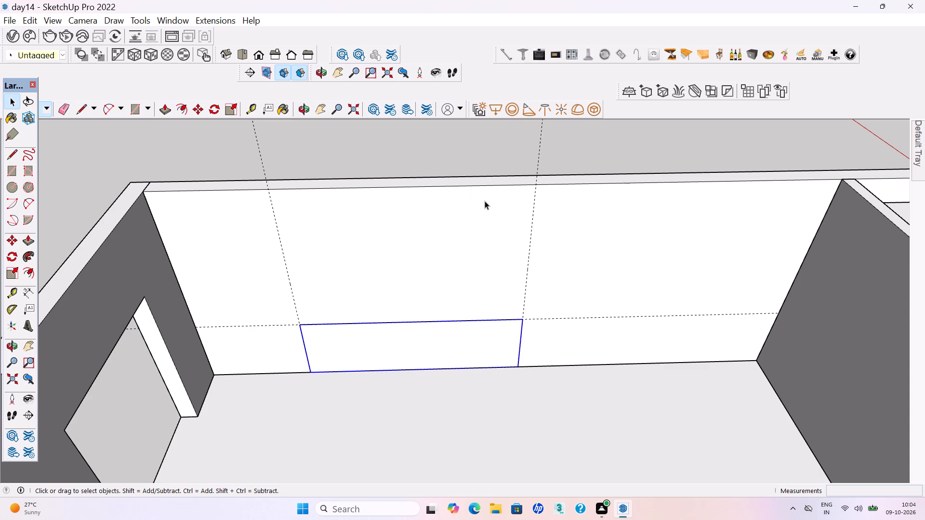
Inside the new group, extrude the rectangle 1' 5" out from the wall into a cabinet box and leave the group.
middle_click_drag(499, 254, 505, 245)
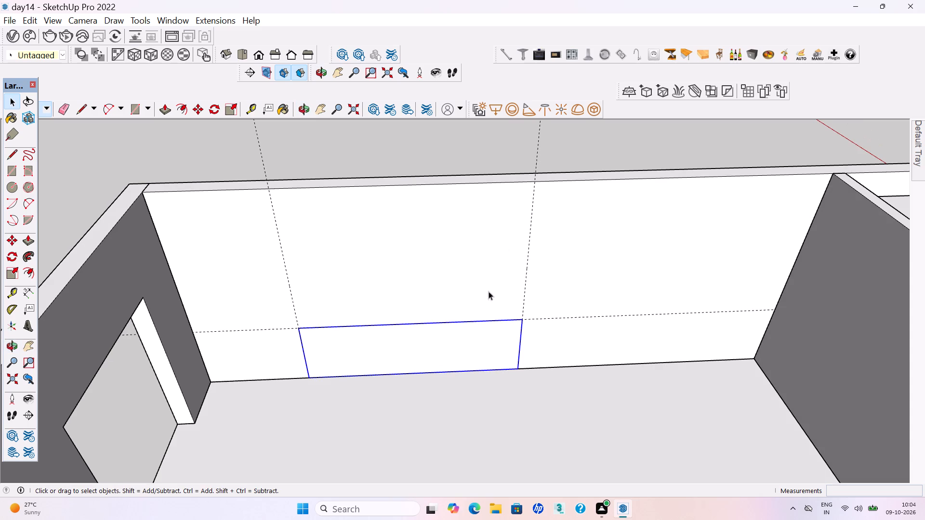
double_click(462, 362)
left_click(443, 349)
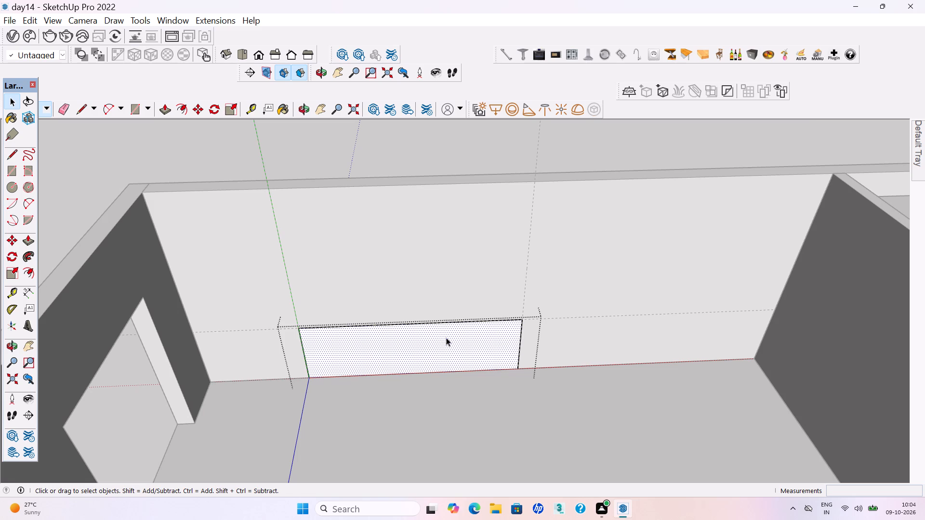
key("p")
left_click(447, 337)
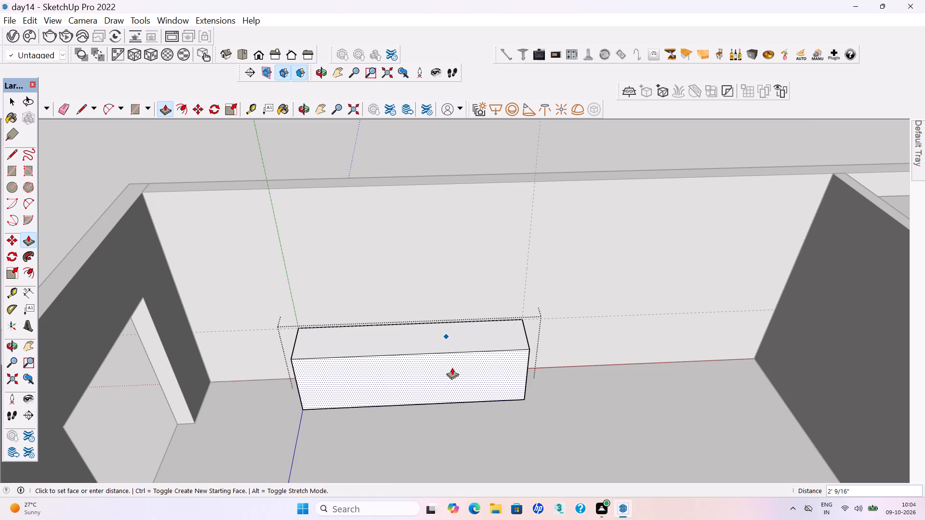
type("1'")
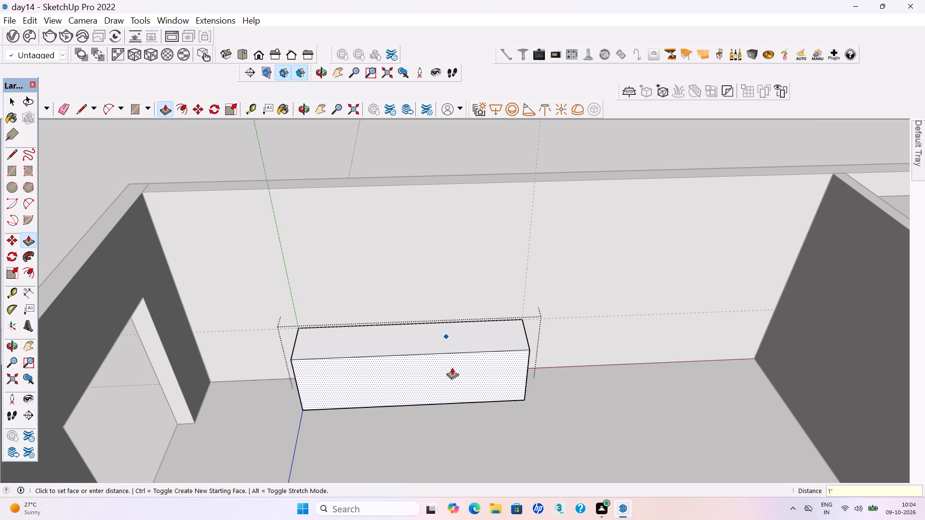
key("5")
key("Right")
key("shift+quotedbl")
key("Return")
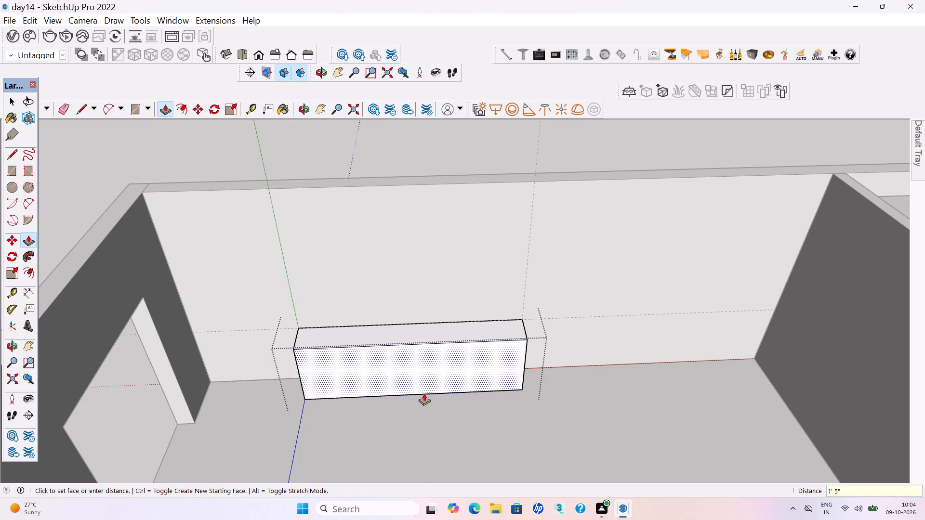
scroll(425, 394, "down", 8)
key("space")
left_click(449, 272)
Inside the cabinet group, offset the outline of the box's front face inward by 18 mm.
scroll(436, 349, "up", 6)
middle_click_drag(419, 419, 388, 424)
double_click(389, 391)
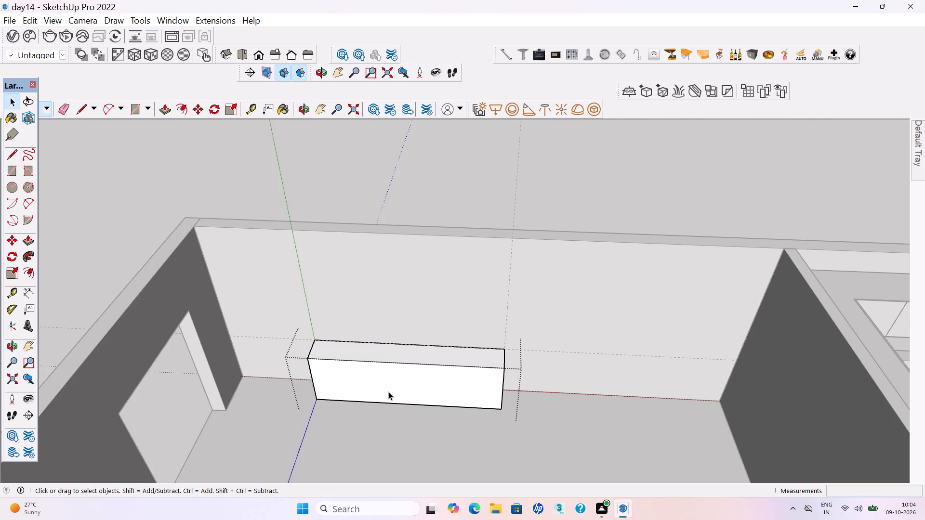
left_click(371, 382)
key("f")
left_click(371, 379)
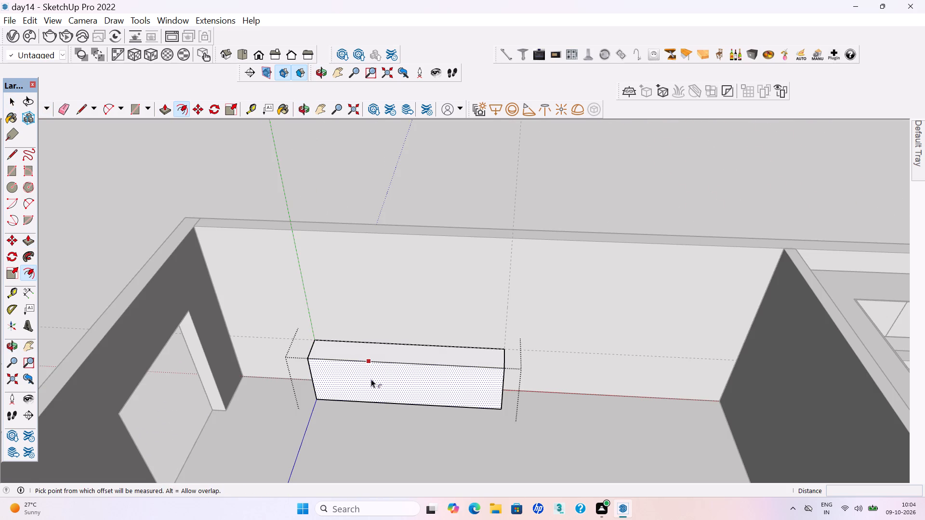
key("ctrl+z")
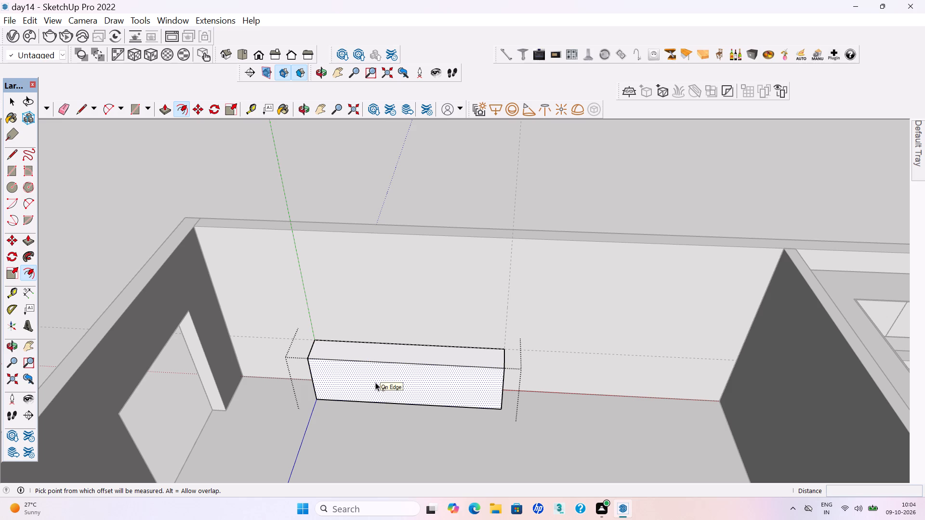
left_click(372, 374)
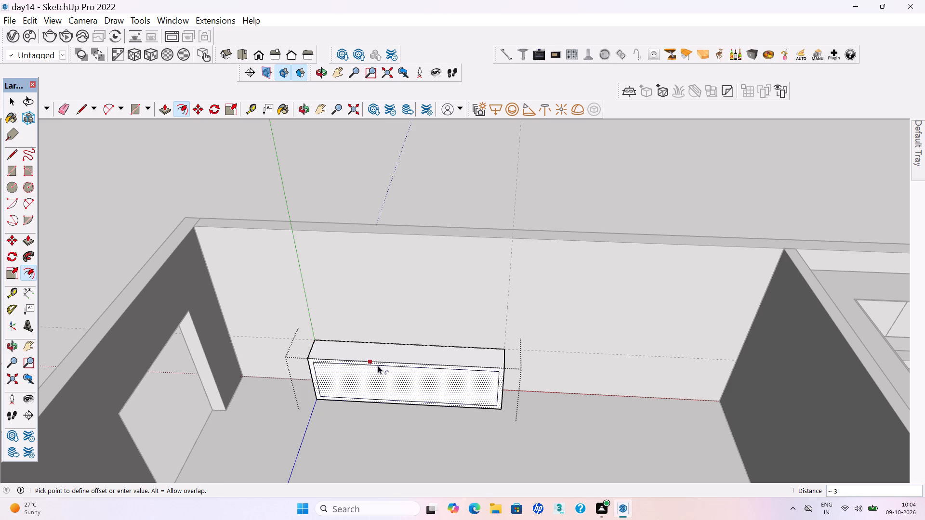
type("18mm")
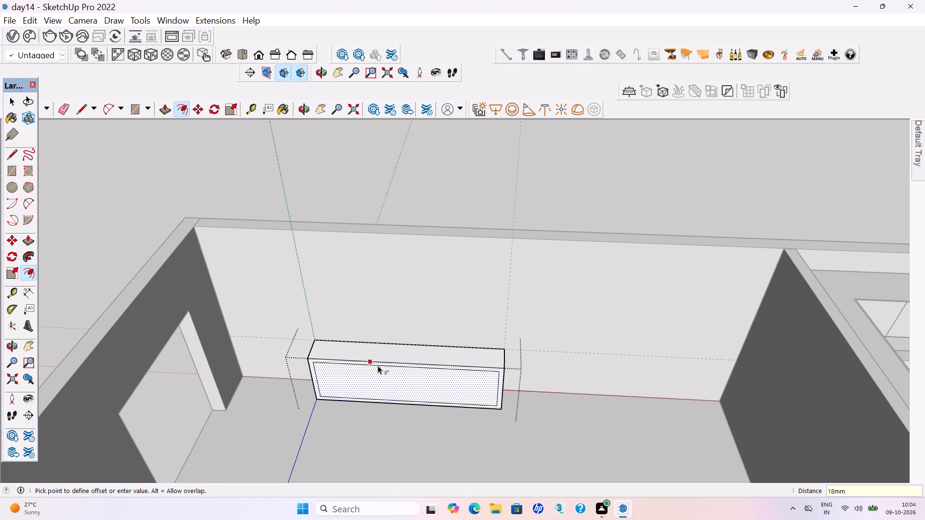
key("Return")
key("space")
Push the cabinet's inner front face back about 1' 3" to hollow out the box, and leave the group.
left_click(394, 387)
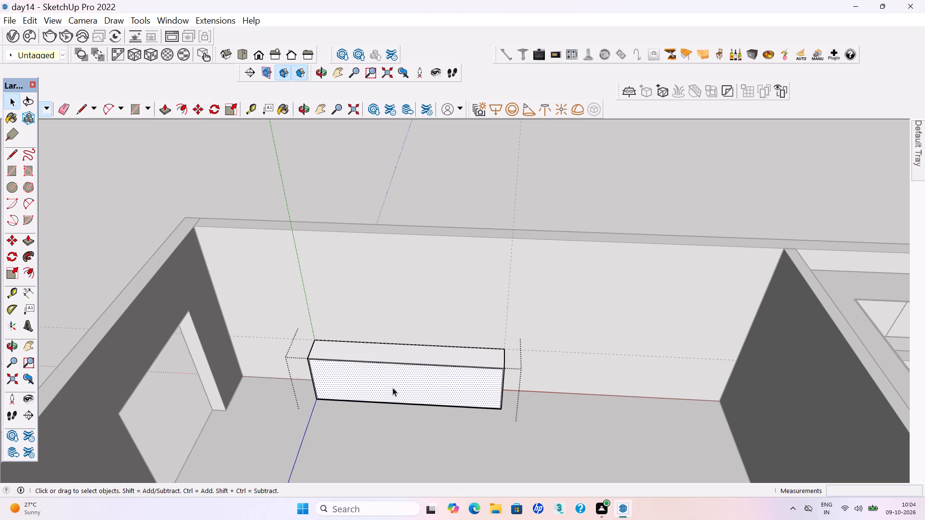
key("p")
left_click(393, 388)
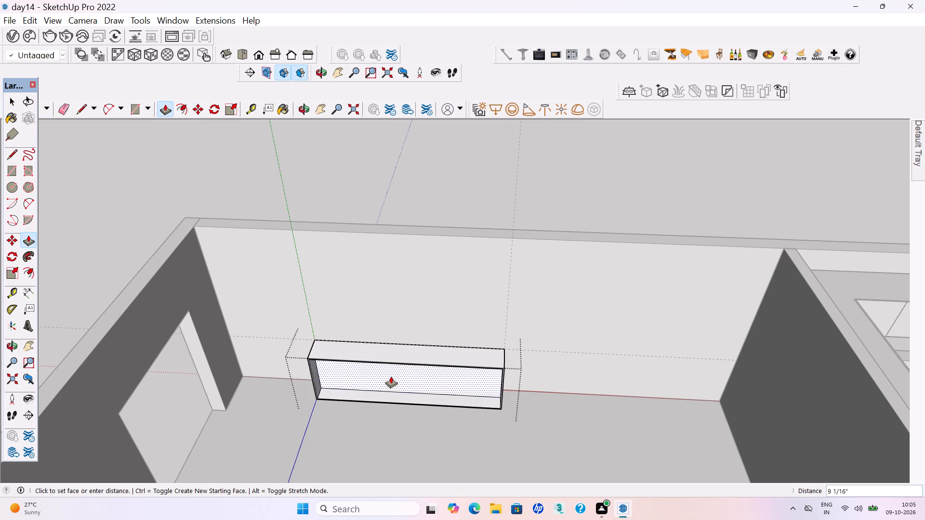
left_click(392, 370)
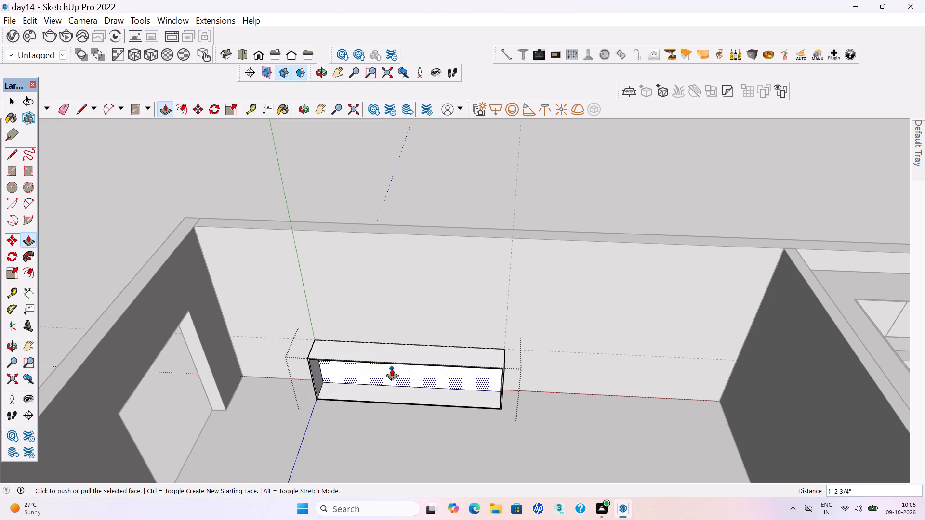
key("space")
scroll(394, 358, "down", 6)
middle_click_drag(419, 356, 459, 341)
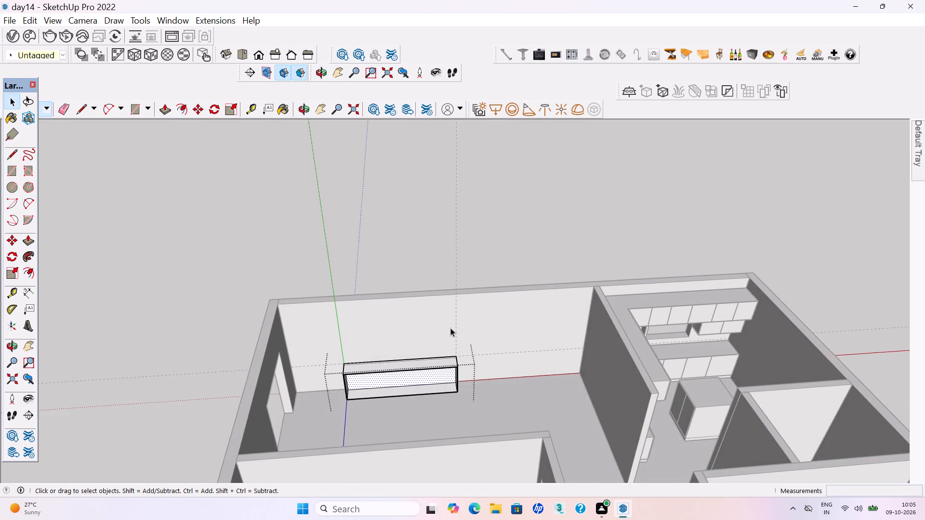
left_click(405, 234)
Save the model with the hollowed living room cabinet.
key("ctrl+s")
key("ctrl+s")
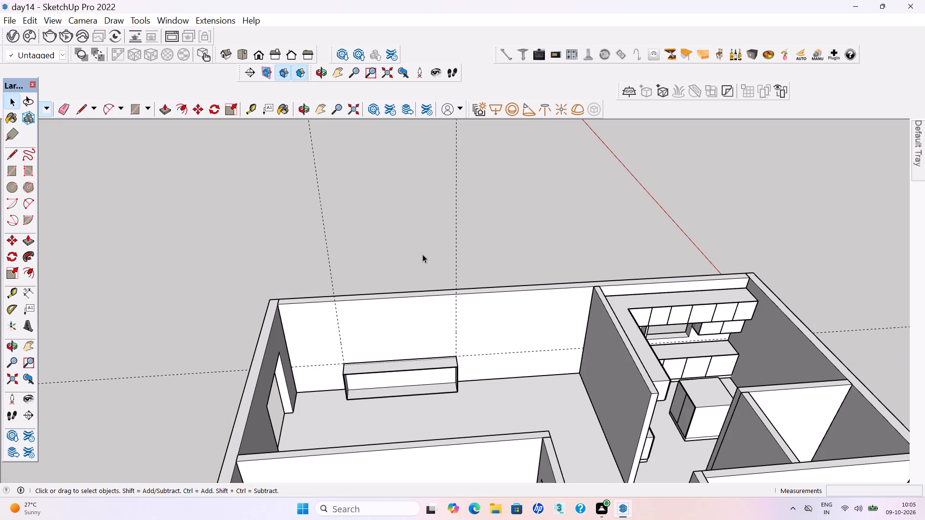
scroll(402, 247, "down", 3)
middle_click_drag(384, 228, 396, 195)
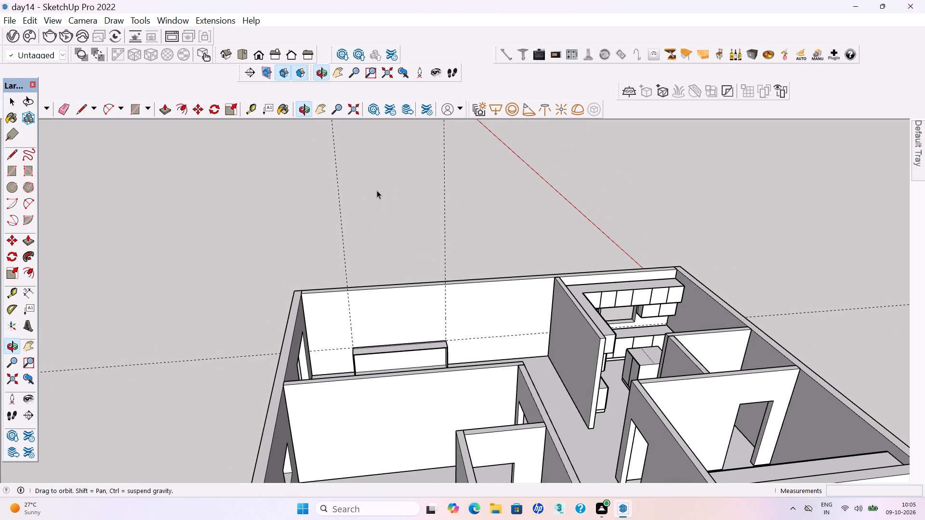
Place a vertical guide on the living room cabinet's open front, about 2' 7" in from its left side edge.
scroll(427, 249, "down", 1)
scroll(409, 307, "up", 5)
middle_click_drag(372, 419, 369, 435)
scroll(381, 372, "down", 2)
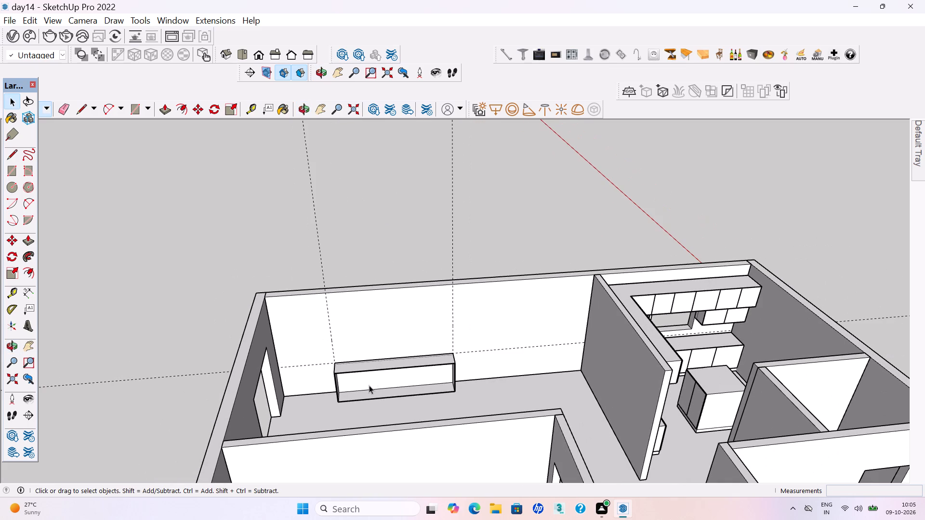
scroll(370, 385, "up", 1)
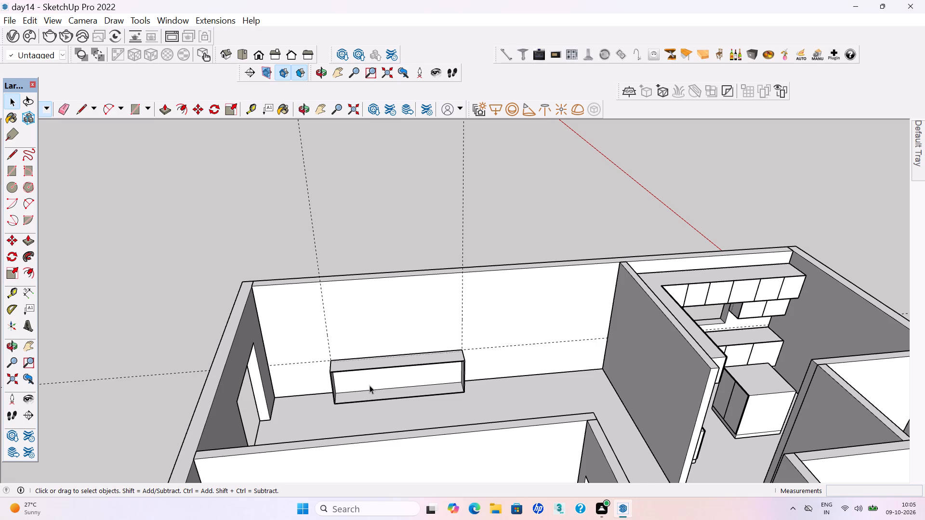
middle_click_drag(440, 413, 427, 426)
scroll(399, 385, "up", 6)
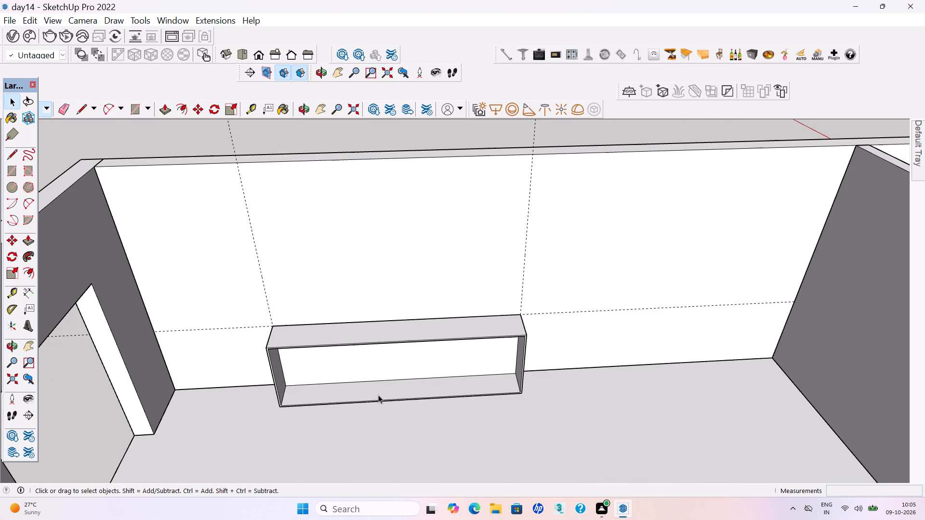
middle_click_drag(398, 425, 387, 433)
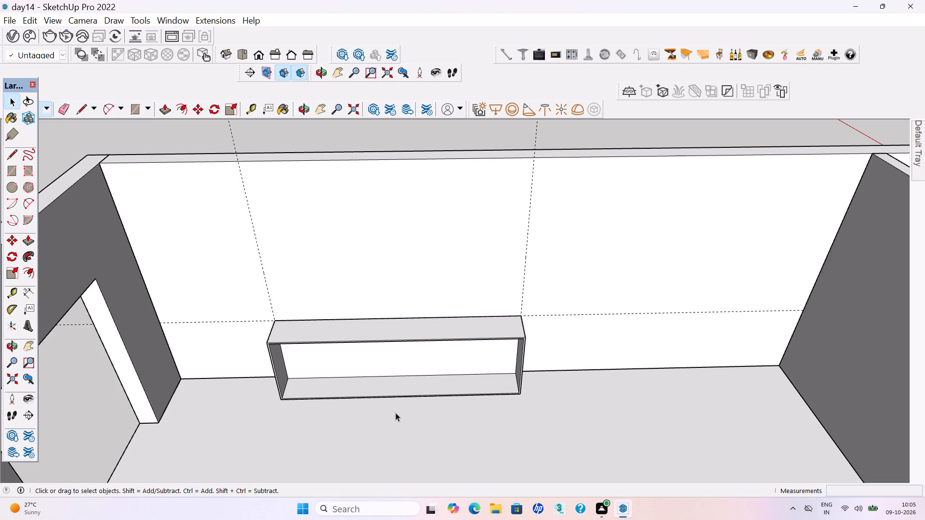
key("t")
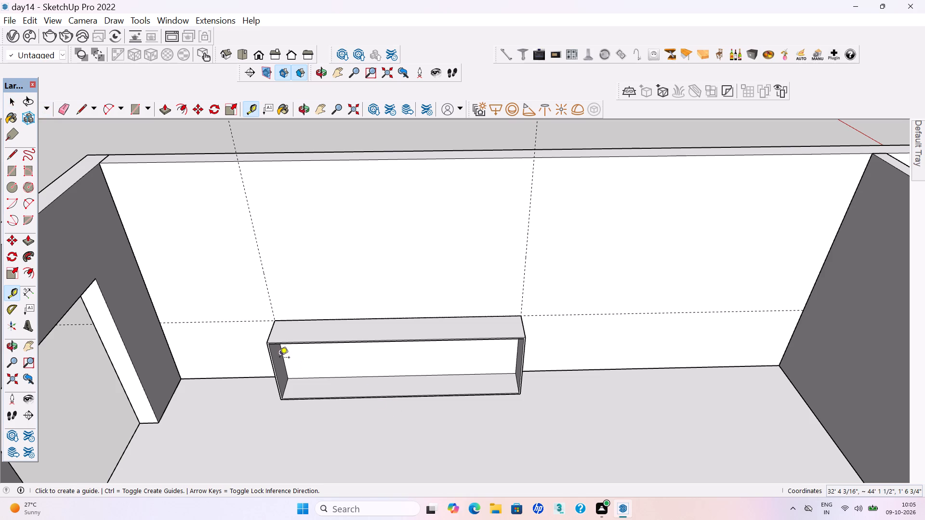
left_click(277, 373)
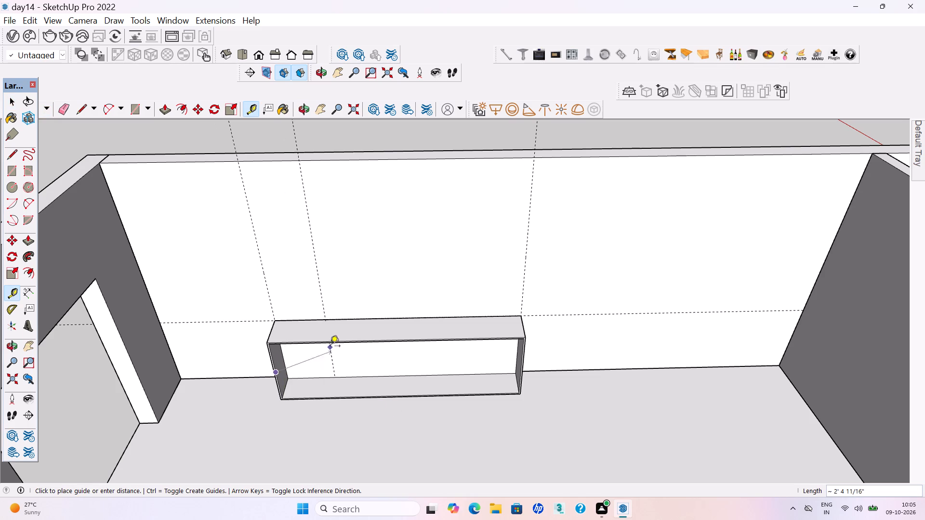
scroll(330, 342, "up", 6)
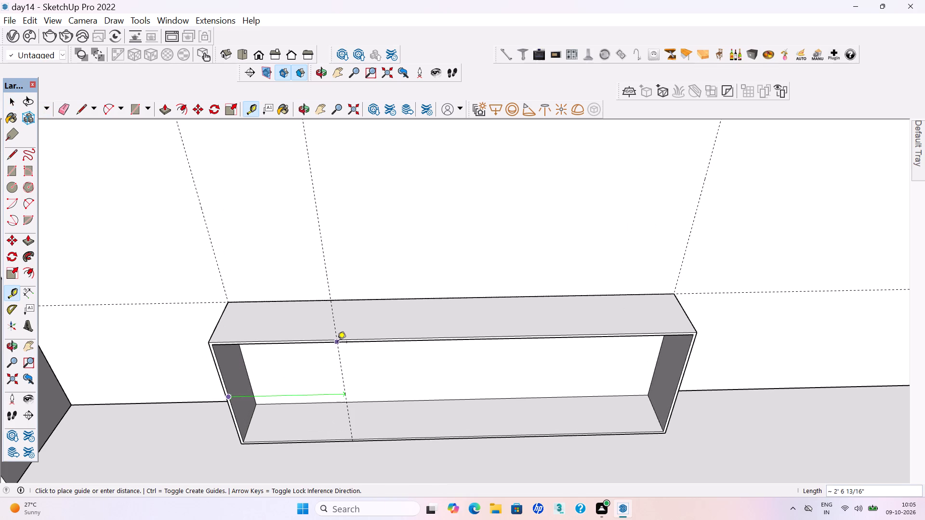
left_click(338, 342)
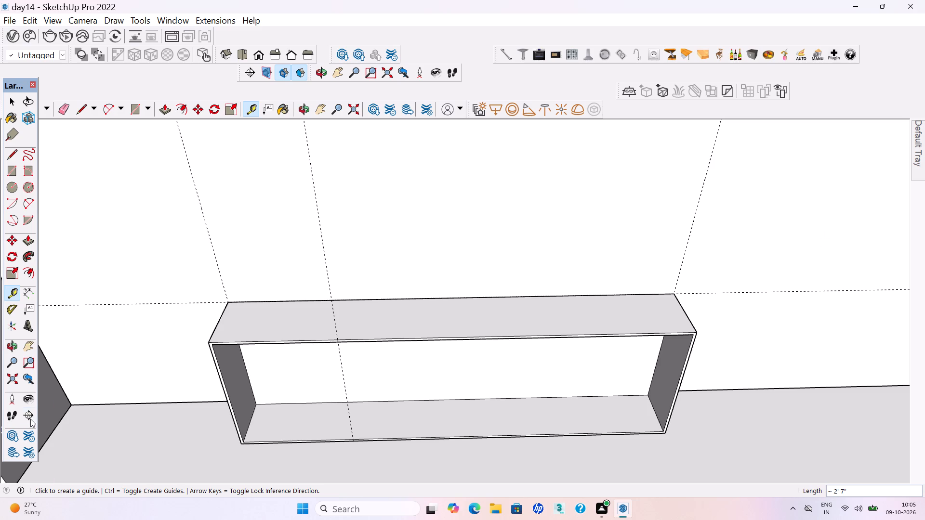
Draw a door rectangle about 2' 7" wide and 3' 1" high on the cabinet front, from its left top corner to the guide.
key("r")
scroll(210, 347, "up", 12)
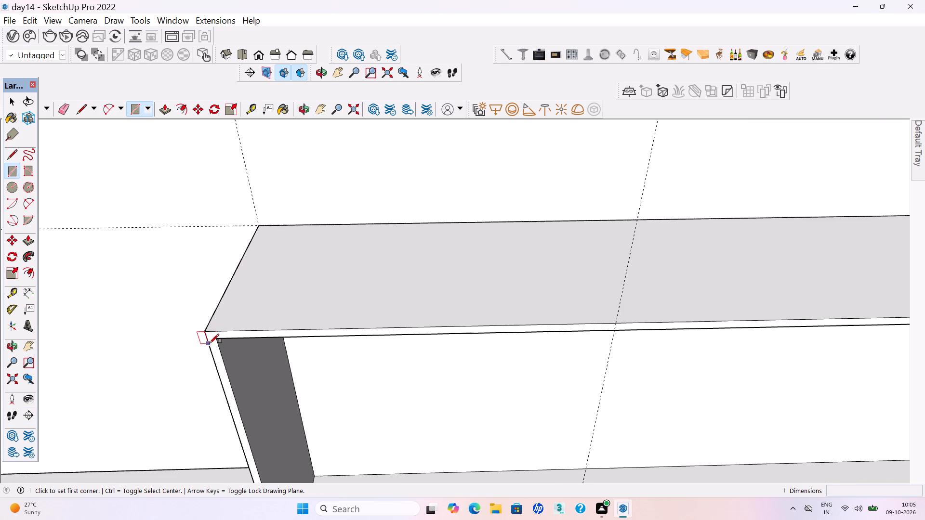
left_click(207, 332)
scroll(207, 332, "down", 9)
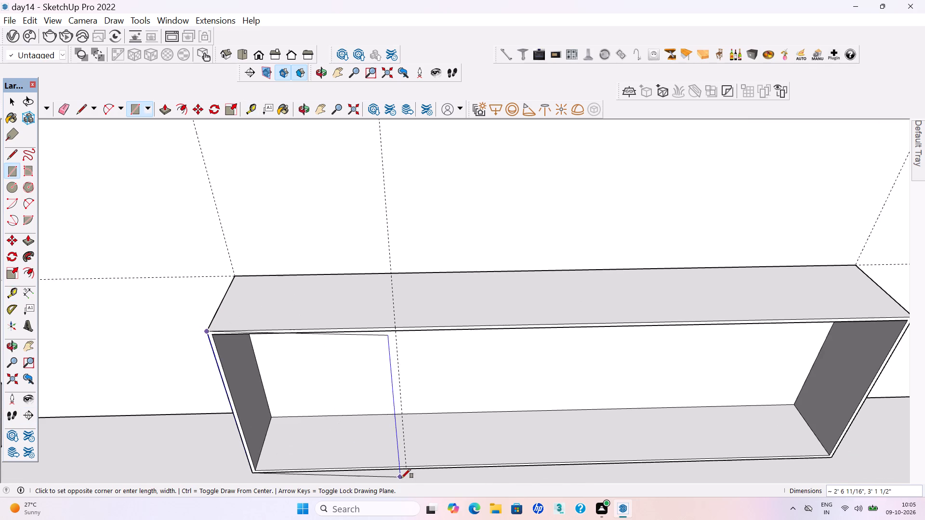
scroll(406, 471, "up", 12)
left_click(406, 465)
scroll(409, 466, "down", 1)
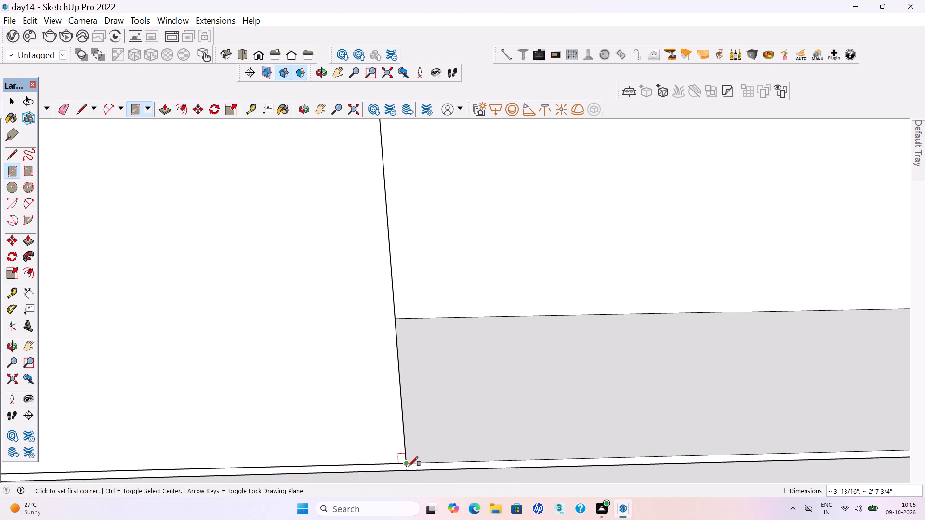
scroll(409, 466, "down", 12)
Extrude the door rectangle on the cabinet front outward by 18 mm.
key("p")
left_click(321, 393)
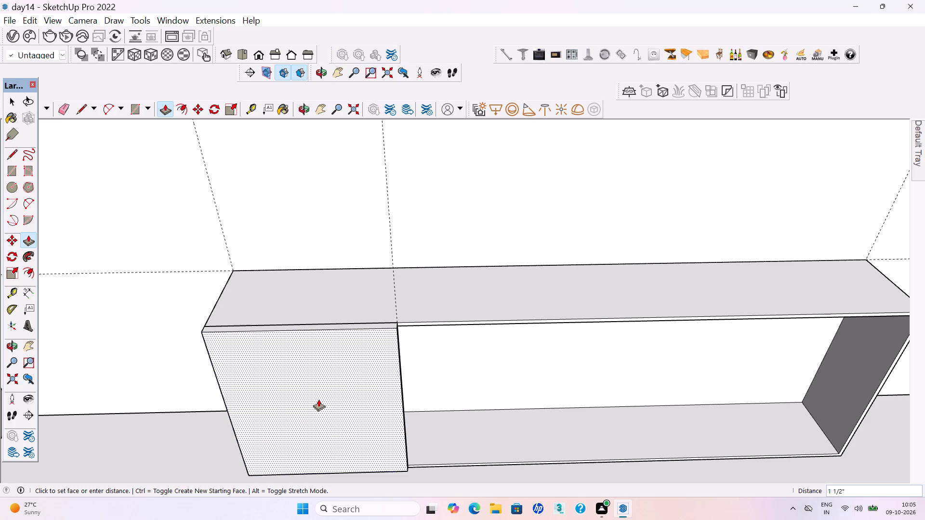
type("18mm")
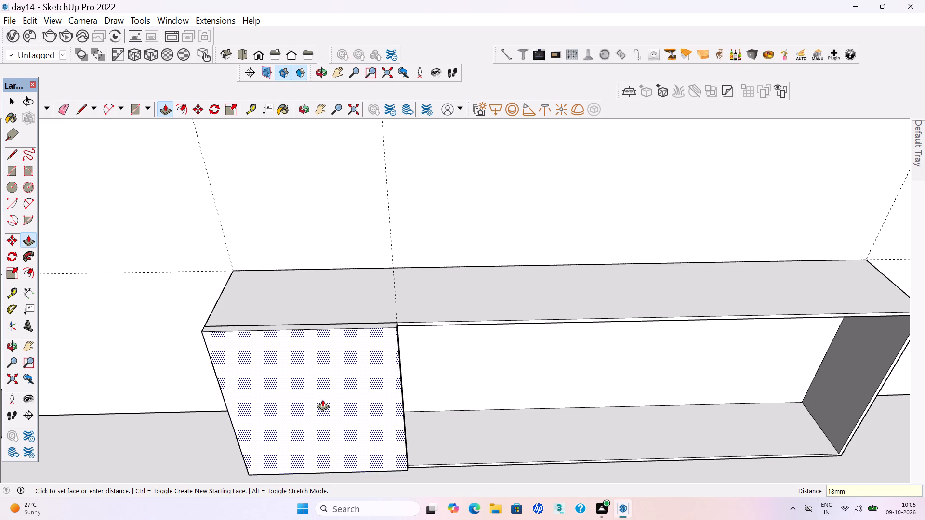
key("Return")
key("space")
Select the whole 18 mm door panel and make it a group.
scroll(378, 331, "down", 2)
middle_click_drag(378, 331, 349, 369)
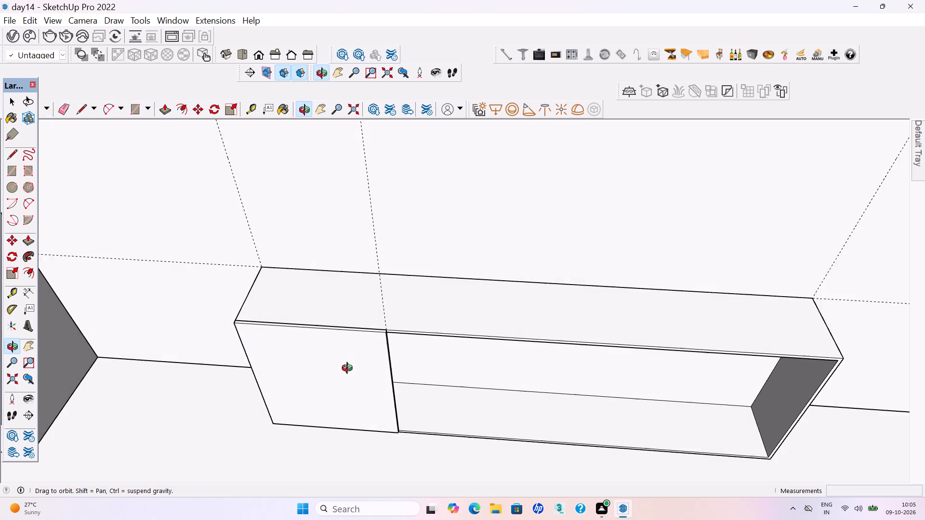
middle_click_drag(349, 369, 349, 371)
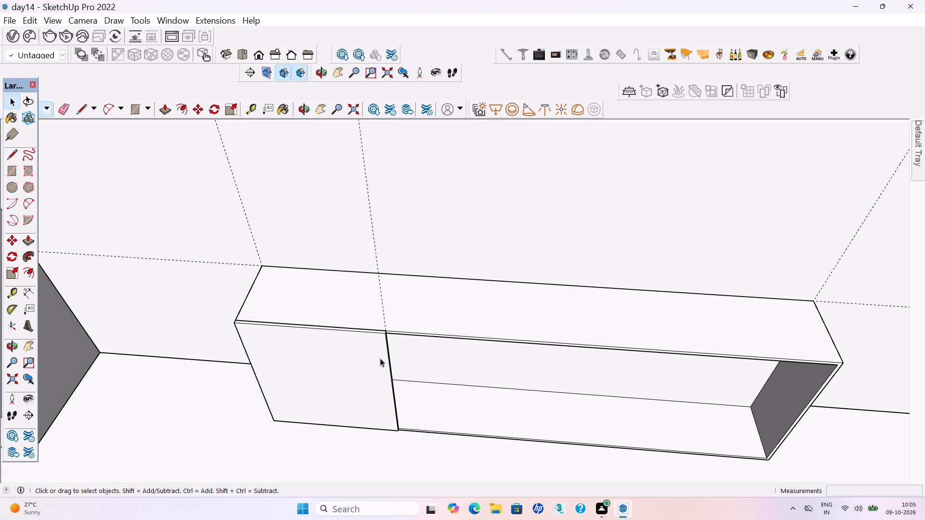
scroll(384, 360, "up", 5)
triple_click(378, 332)
right_click(378, 332)
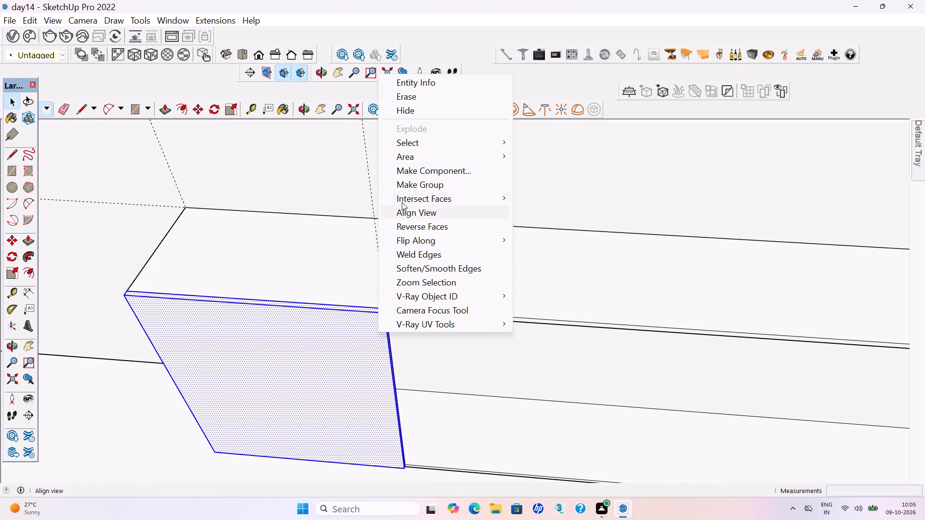
left_click(407, 187)
scroll(351, 308, "down", 6)
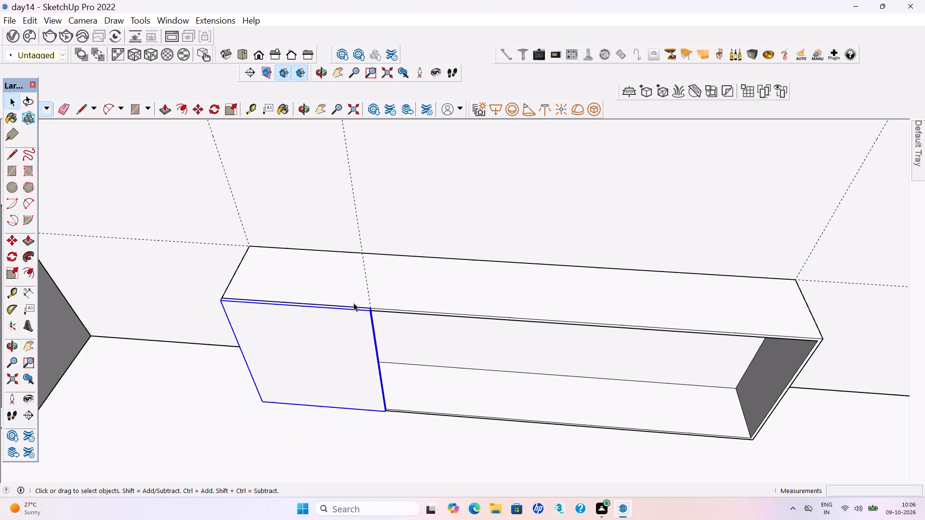
Deselect the grouped panel and save the model with the cabinet's first door.
scroll(363, 355, "down", 10)
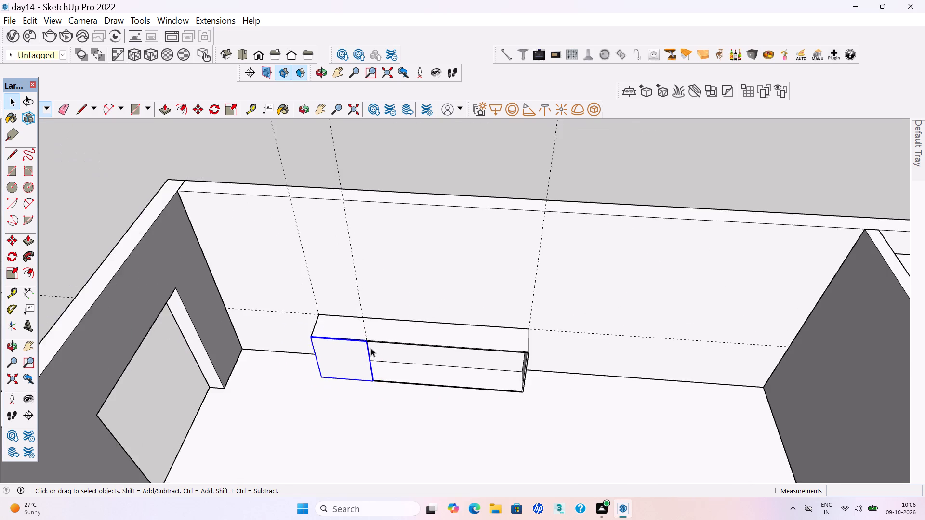
scroll(379, 343, "down", 4)
middle_click_drag(379, 360, 400, 315)
left_click(418, 221)
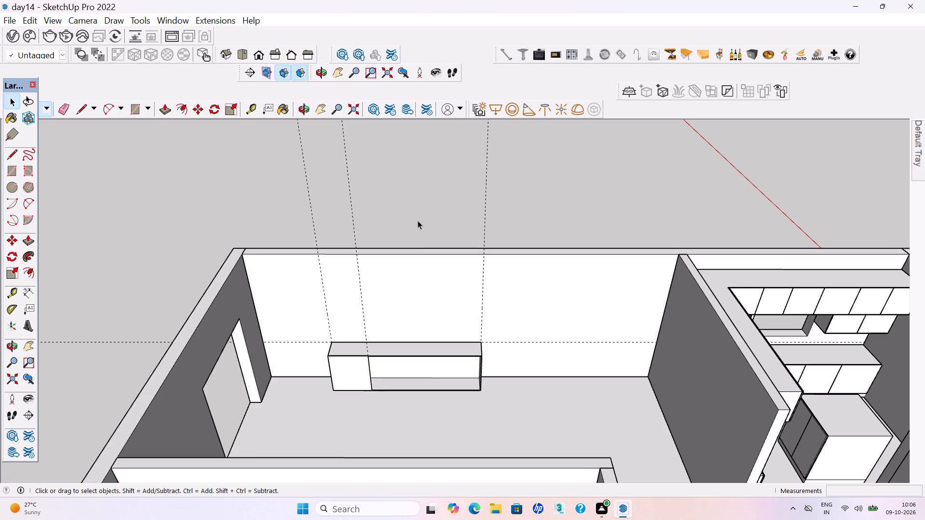
key("ctrl+s")
key("ctrl+s")
key("ctrl+s")
key("ctrl+s")
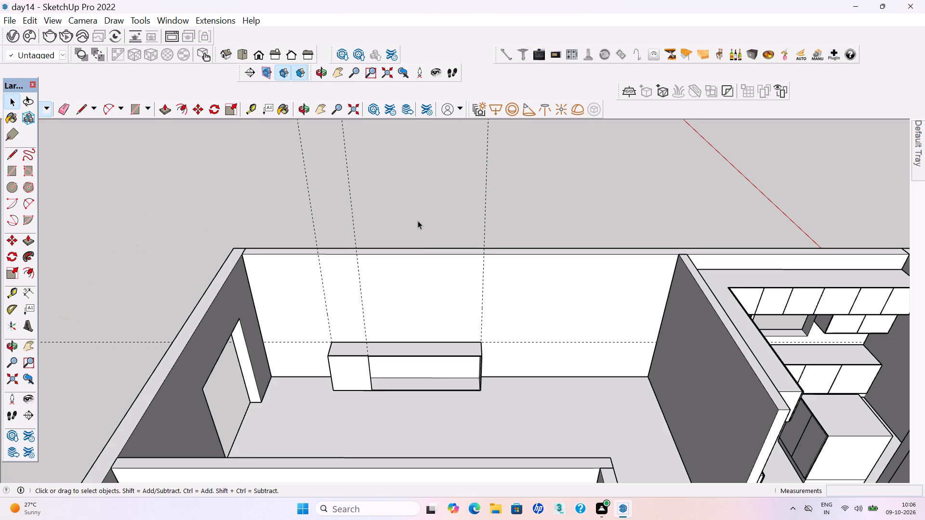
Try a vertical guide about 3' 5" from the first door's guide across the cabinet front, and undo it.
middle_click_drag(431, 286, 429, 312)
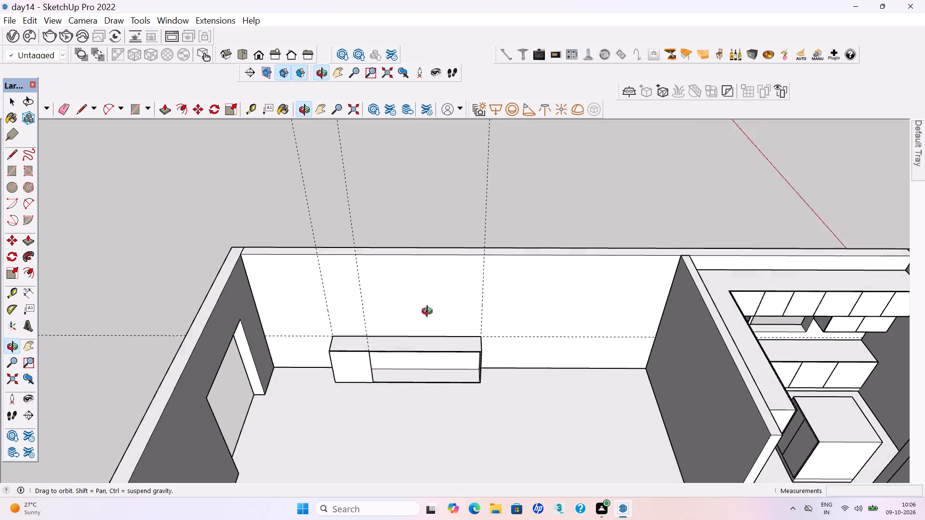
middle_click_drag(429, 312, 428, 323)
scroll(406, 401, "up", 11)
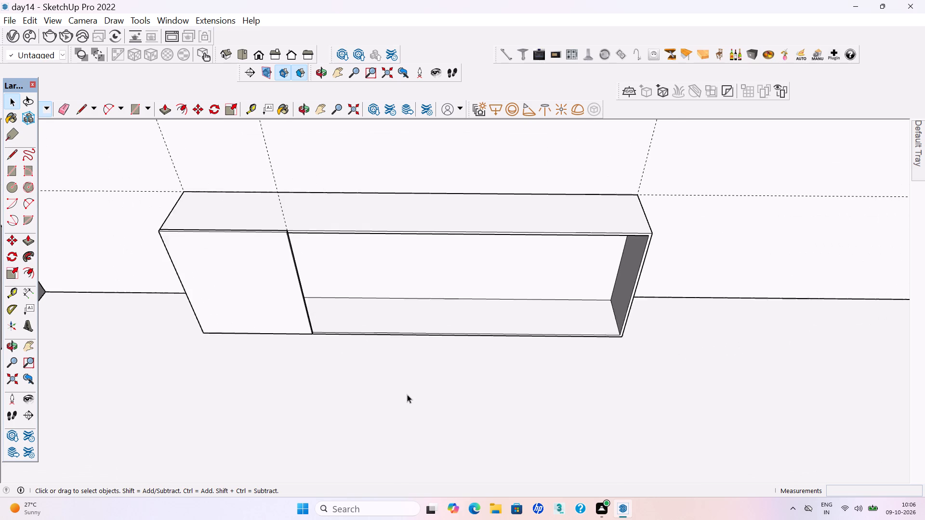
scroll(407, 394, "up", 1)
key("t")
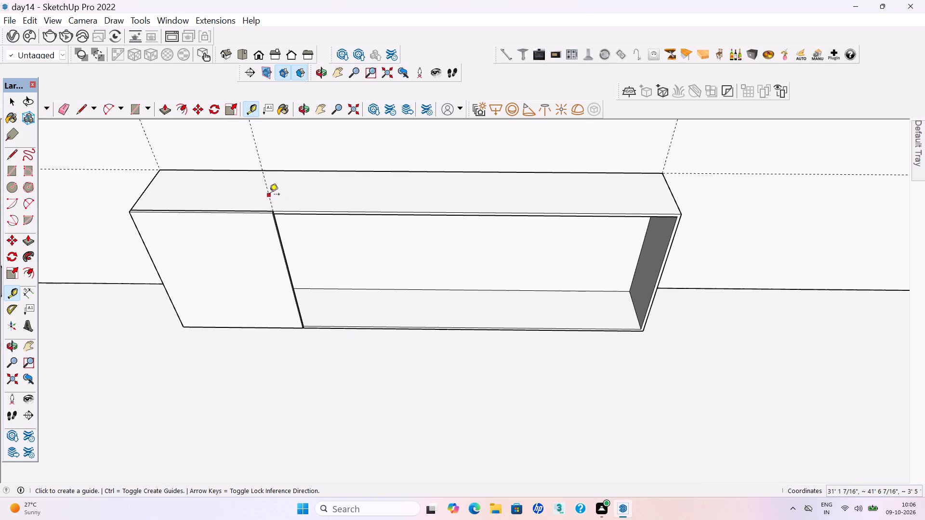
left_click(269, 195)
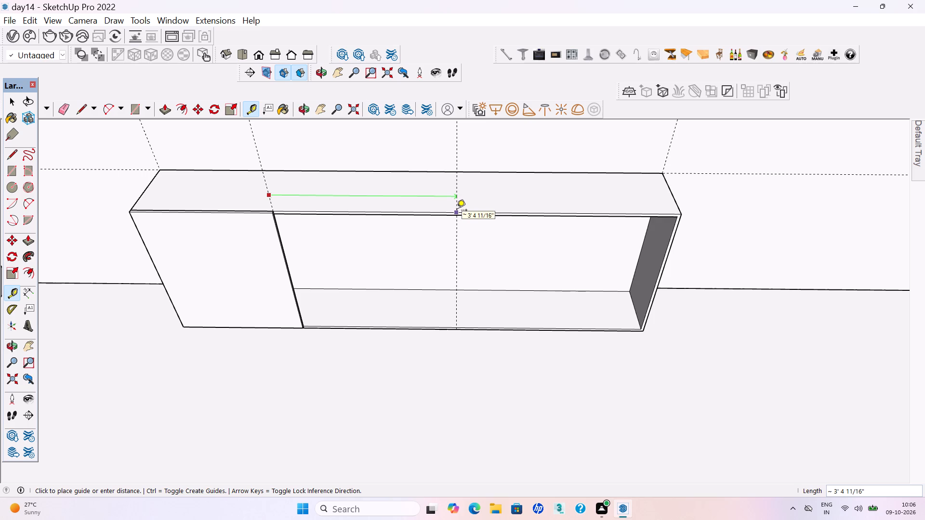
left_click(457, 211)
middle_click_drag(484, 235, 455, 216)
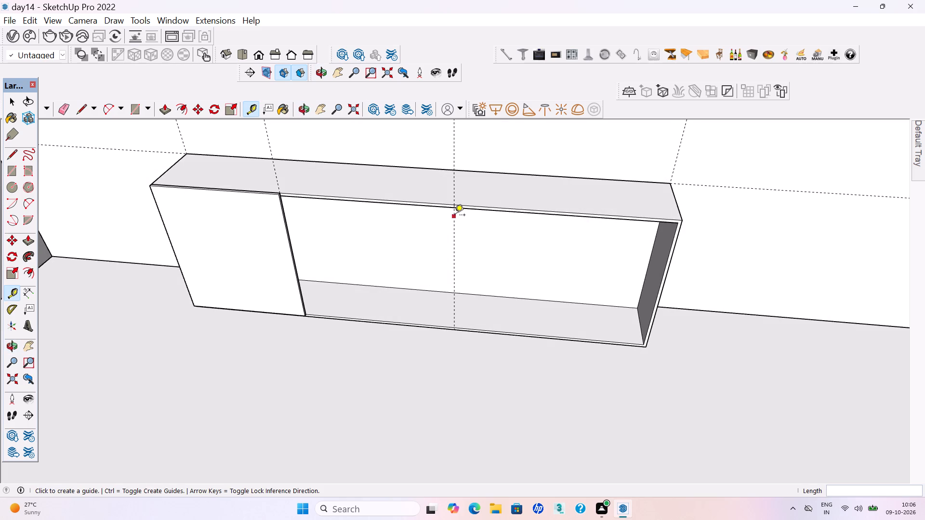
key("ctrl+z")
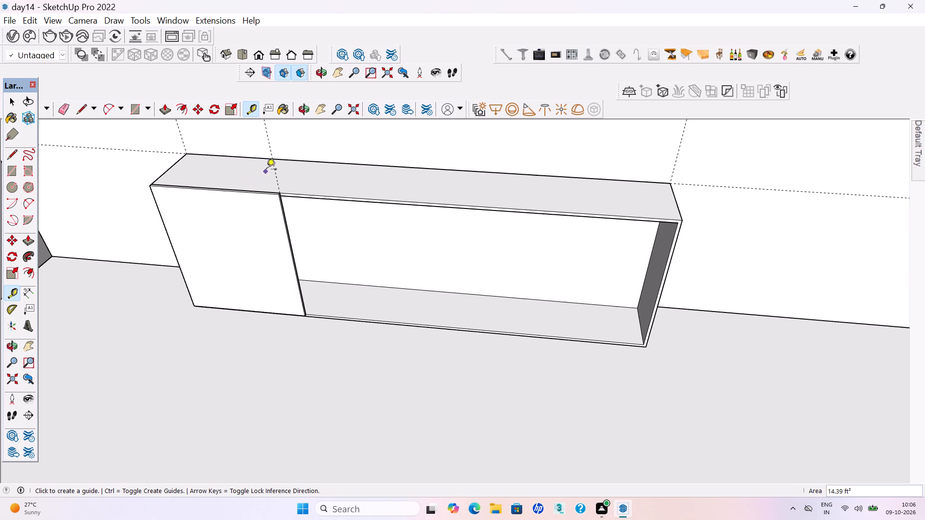
Place a vertical guide across the cabinet front about 3' 11" from the guide at the first door's edge.
left_click(275, 160)
left_click(480, 208)
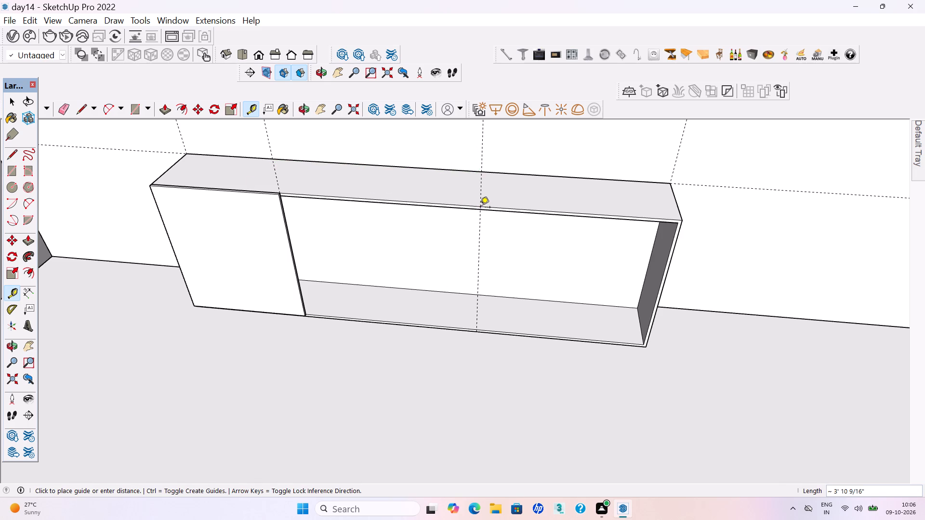
Draw a rectangle about 3' 11" wide and 3' 1" high on the cabinet front, from the first door's edge to the new guide.
scroll(453, 226, "up", 3)
key("r")
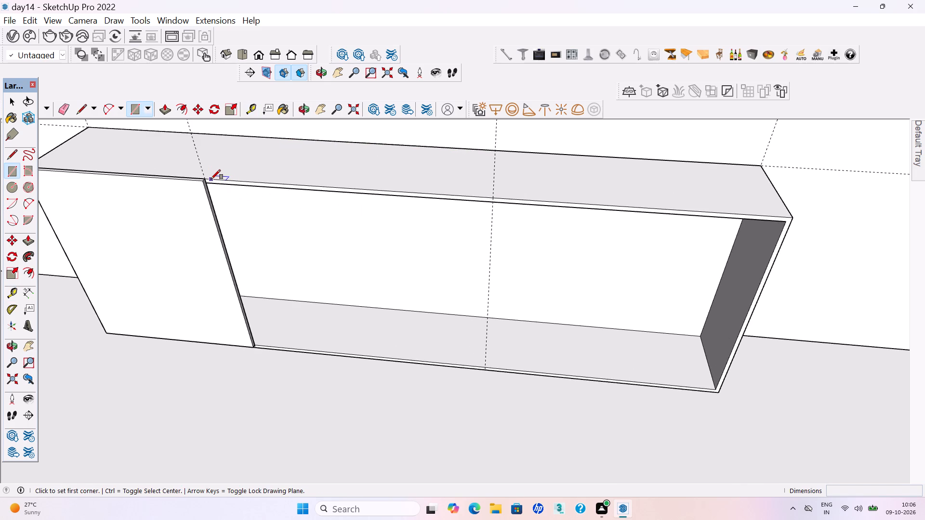
left_click(208, 179)
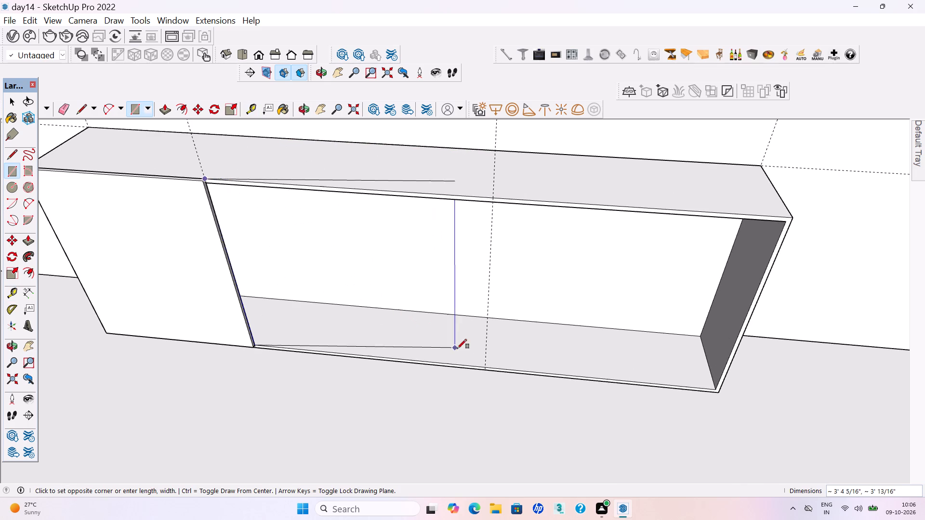
left_click(486, 364)
Extrude the middle rectangle about 11/16" outward, flush with the first door's face.
key("p")
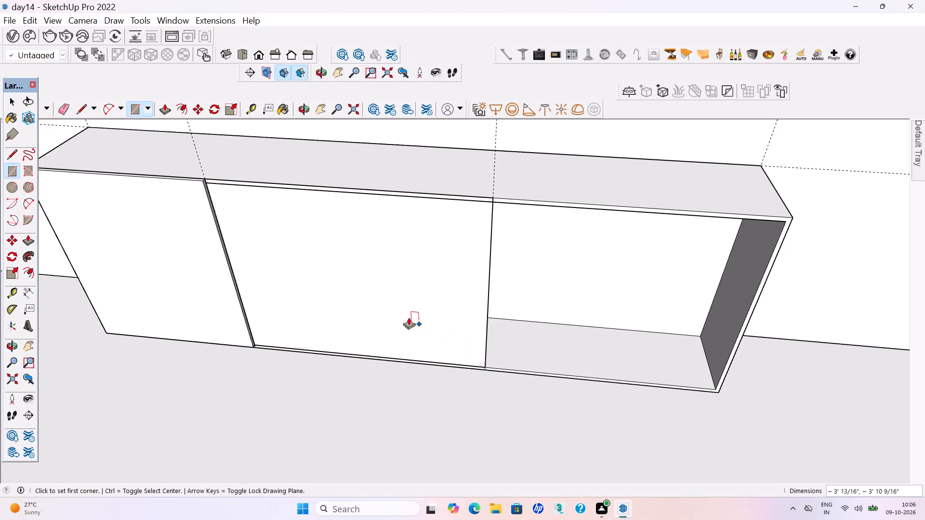
left_click(265, 230)
left_click(145, 207)
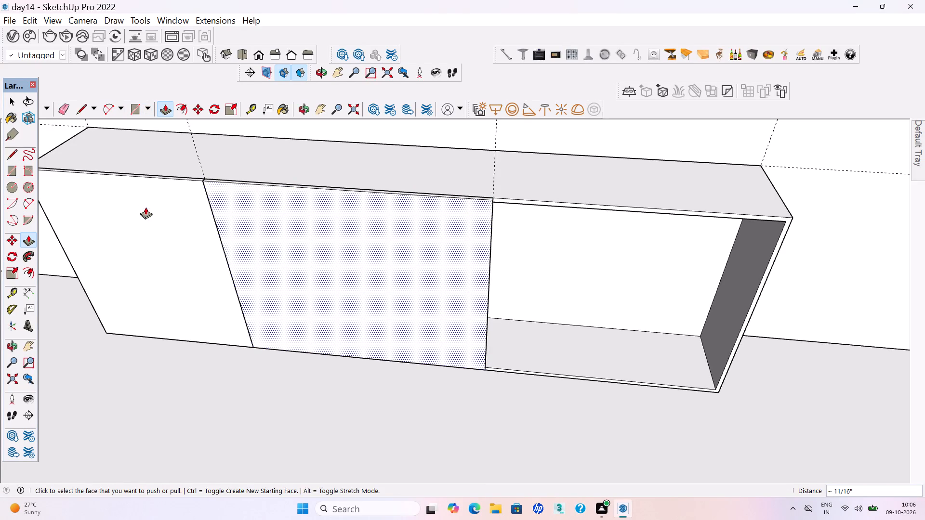
Select the whole middle panel of the cabinet front and make it a group.
key("space")
middle_click_drag(326, 226, 338, 247)
triple_click(339, 244)
right_click(339, 244)
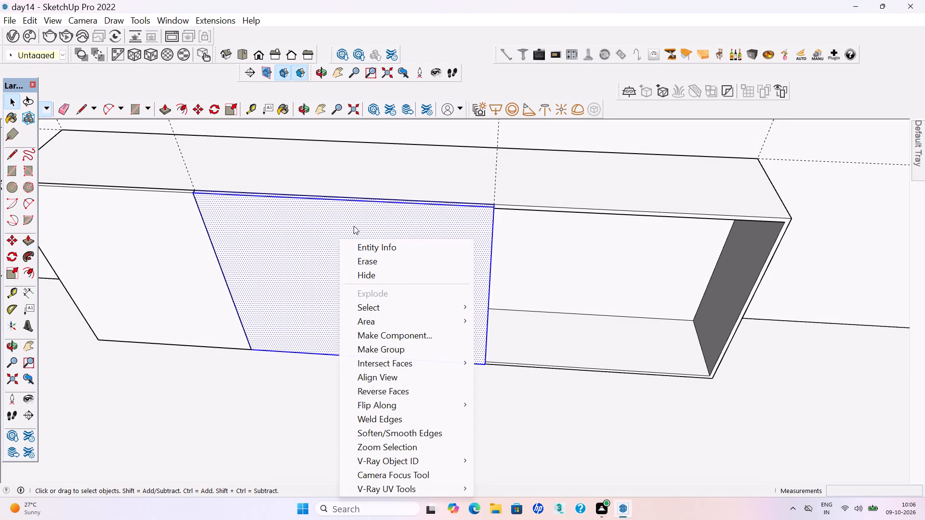
left_click(383, 351)
Open the middle panel group of the cabinet front for editing.
double_click(331, 296)
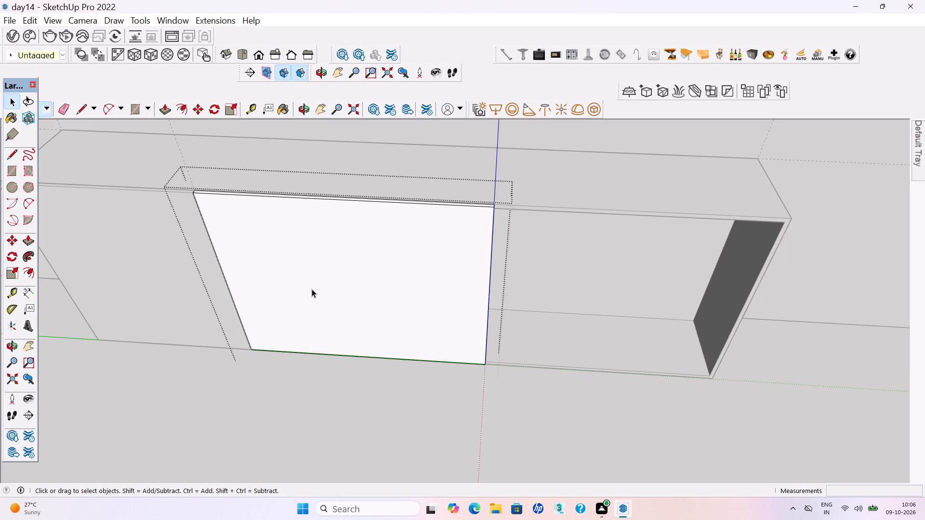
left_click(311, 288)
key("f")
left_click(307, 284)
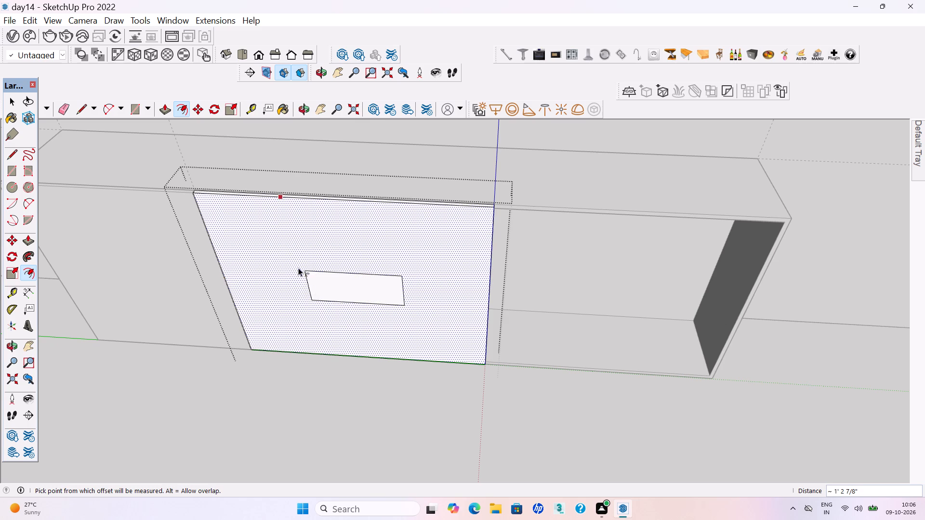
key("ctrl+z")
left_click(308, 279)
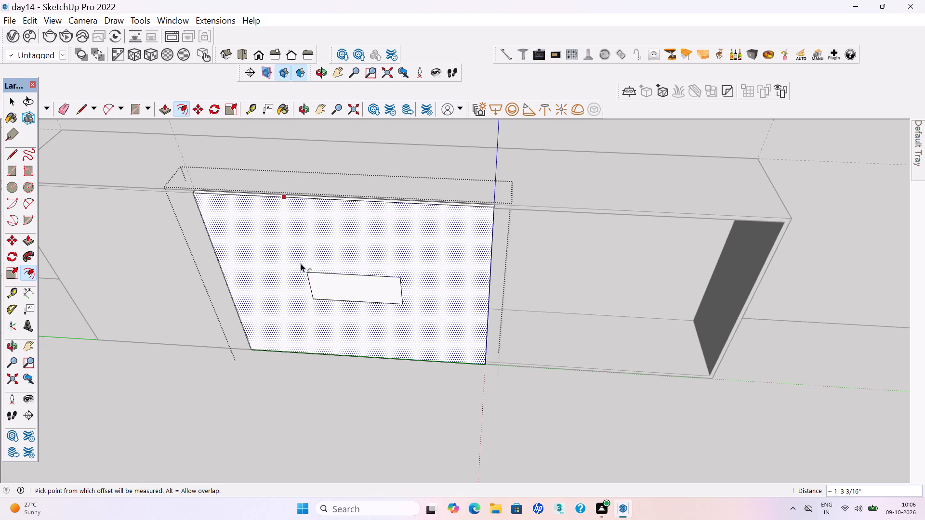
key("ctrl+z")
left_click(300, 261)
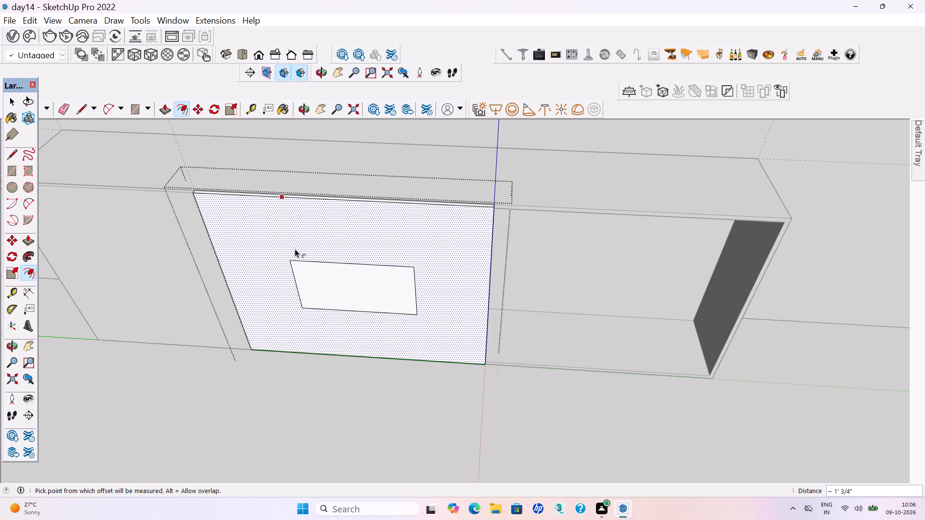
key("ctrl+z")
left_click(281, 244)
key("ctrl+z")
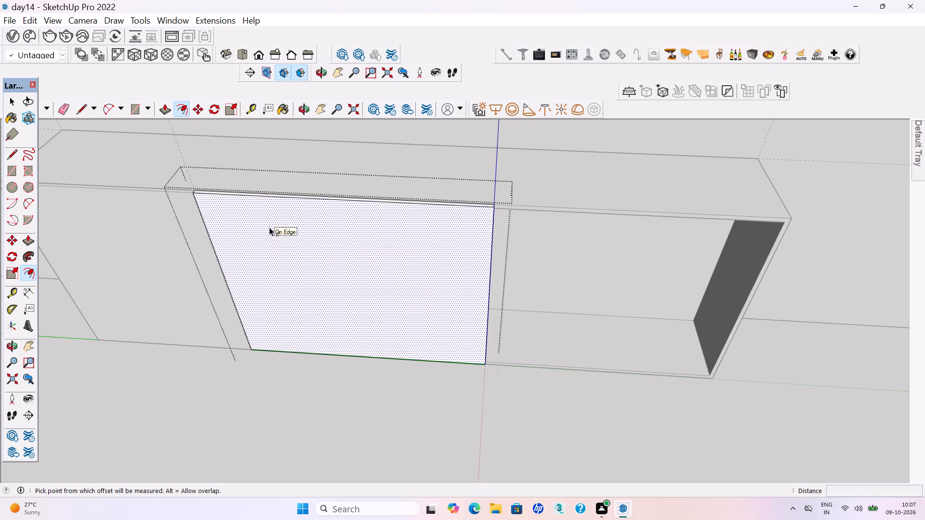
Offset the outline of the middle panel's front face 2" inward.
left_click(268, 220)
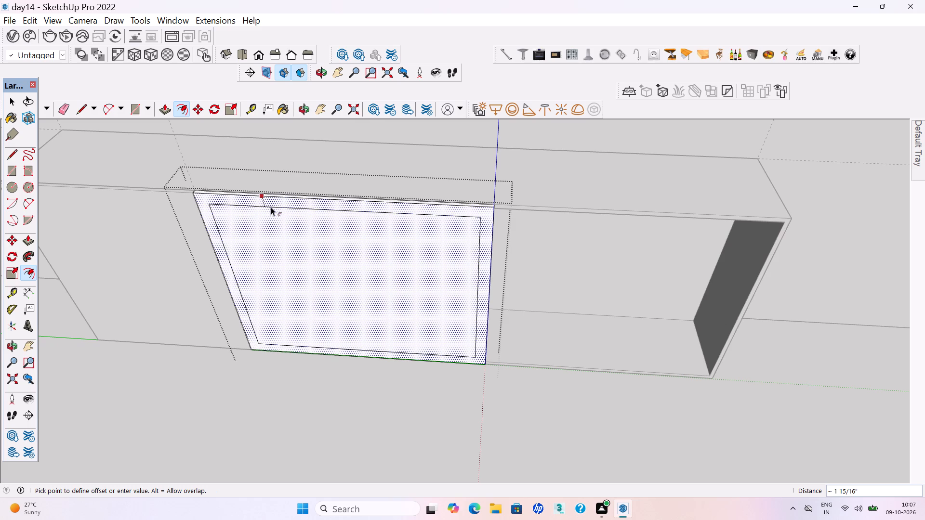
type("2\"")
key("Return")
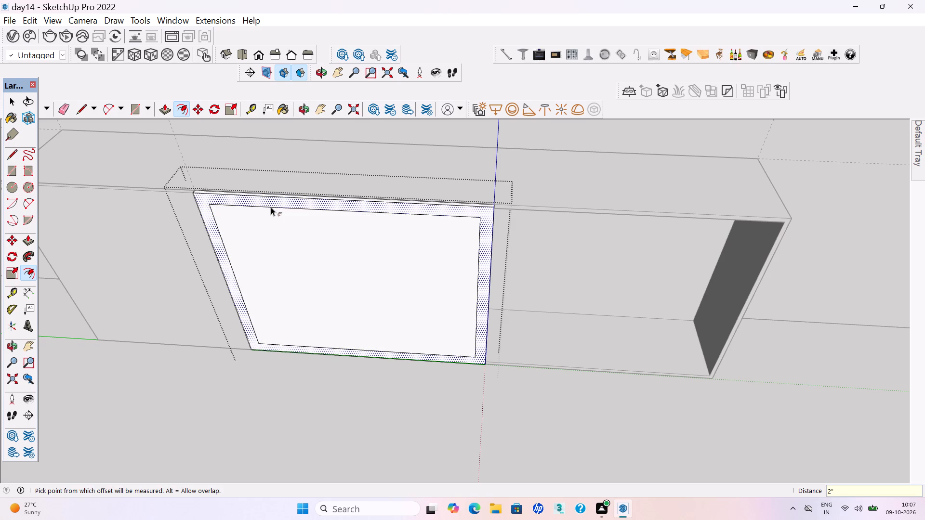
Push the middle panel's inner rectangle back through the panel's full thickness, about 11/16", to leave an open frame.
key("space")
left_click(323, 276)
key("p")
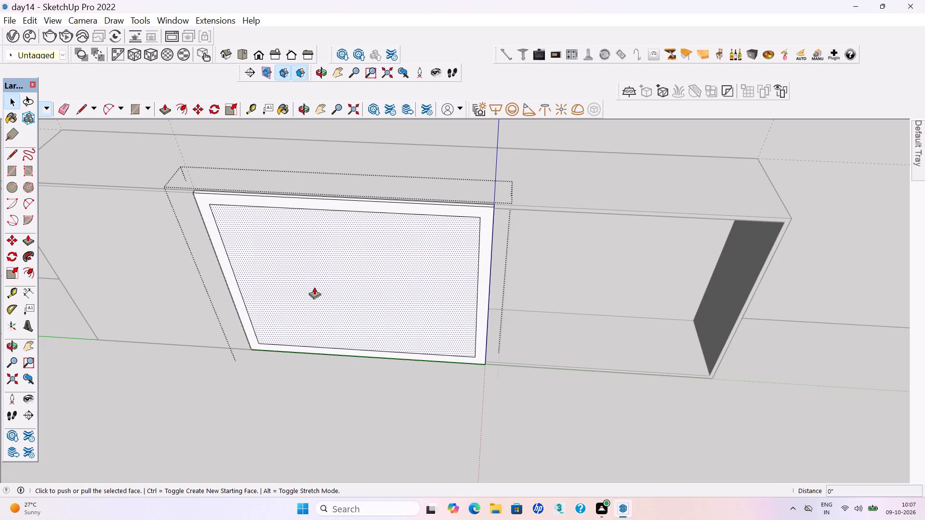
key("Return")
left_click(396, 318)
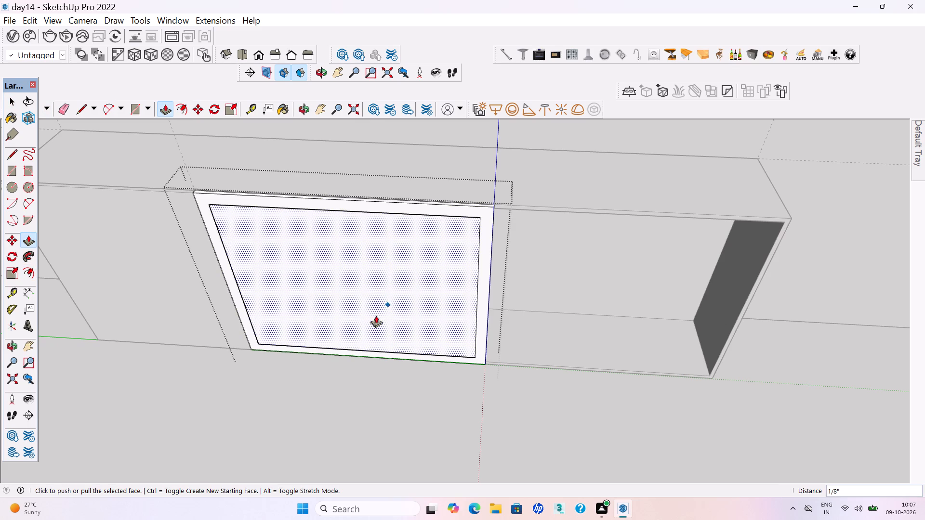
key("ctrl+z")
left_click(400, 319)
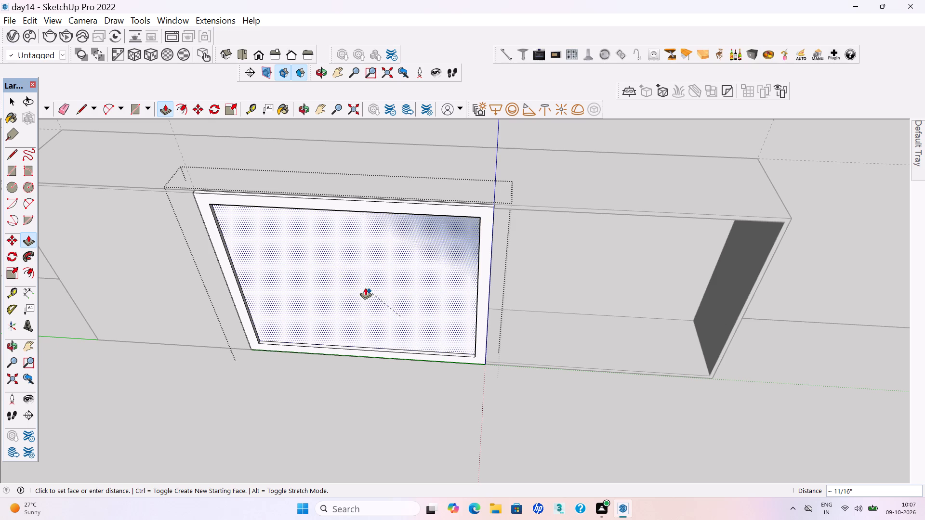
left_click(317, 256)
Close the middle panel group and save the model.
scroll(363, 284, "down", 9)
key("space")
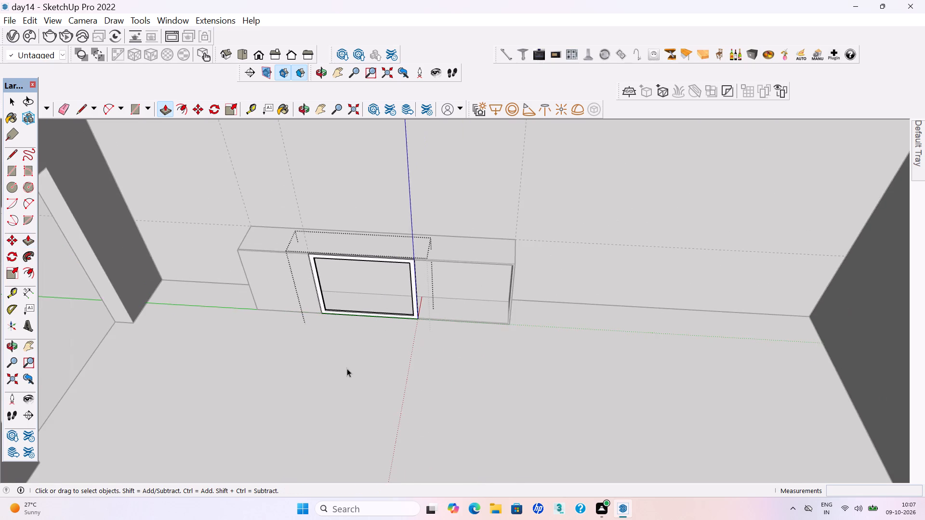
left_click(347, 368)
key("ctrl+s")
key("ctrl+s")
key("ctrl+s")
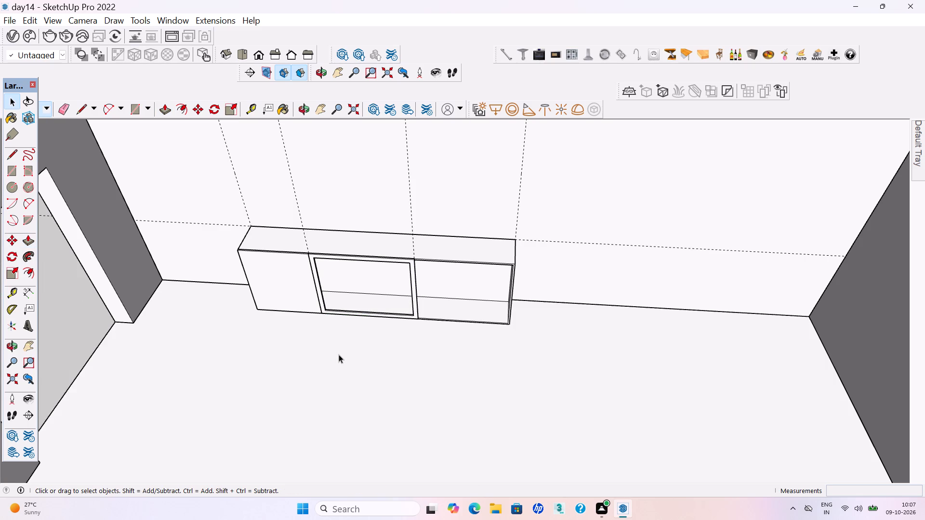
Draw a rectangle about 3' 7" wide and 3' high over the remaining open cabinet bay, starting from the middle panel's upper corner.
scroll(370, 382, "down", 3)
middle_click_drag(392, 396, 408, 360)
scroll(451, 316, "up", 13)
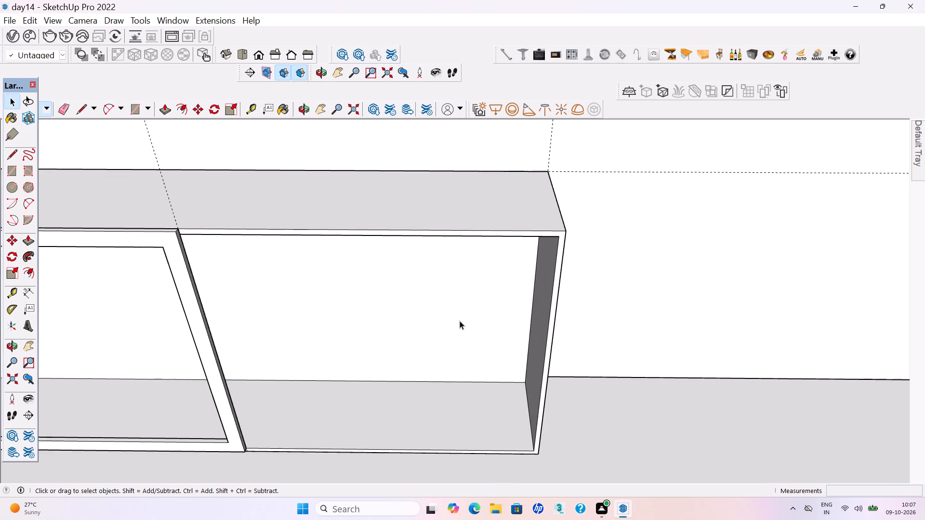
middle_click_drag(519, 340, 491, 375)
key("r")
scroll(182, 236, "up", 11)
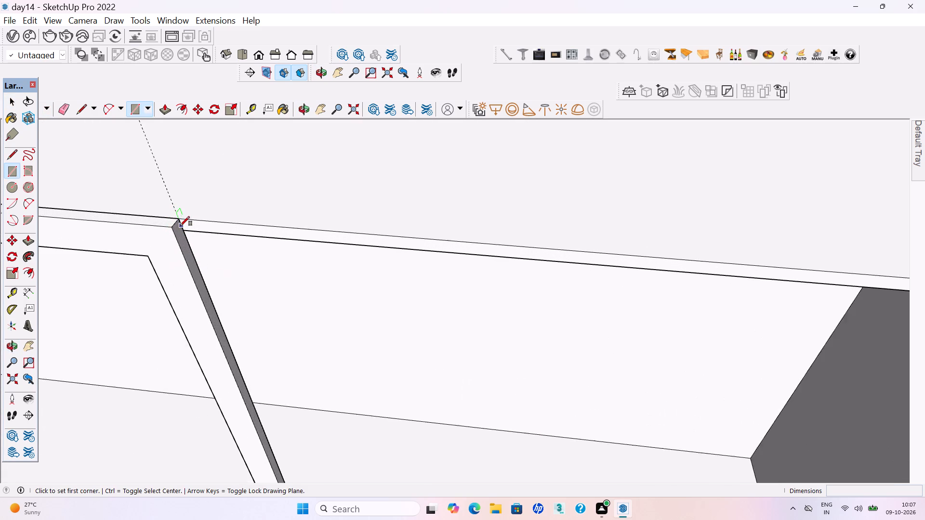
scroll(180, 226, "up", 3)
left_click(183, 213)
scroll(194, 217, "down", 8)
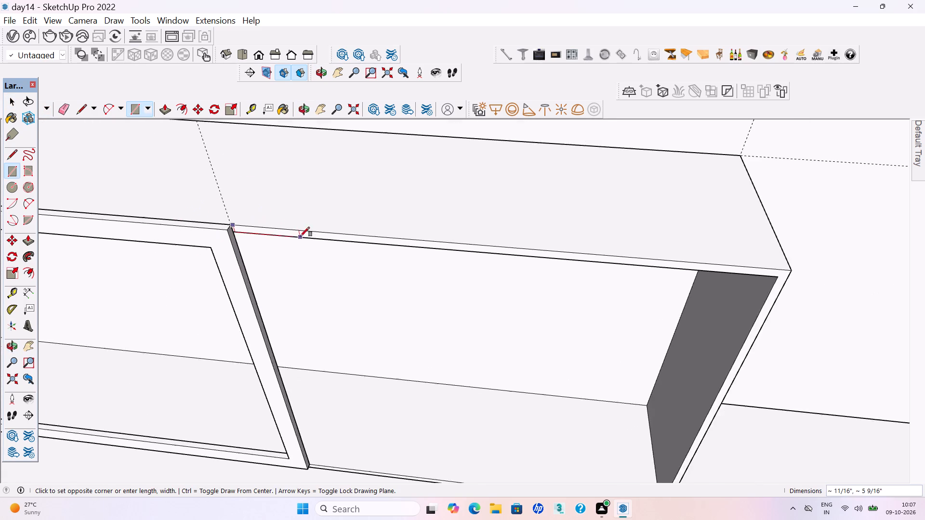
scroll(300, 236, "down", 10)
scroll(495, 390, "up", 8)
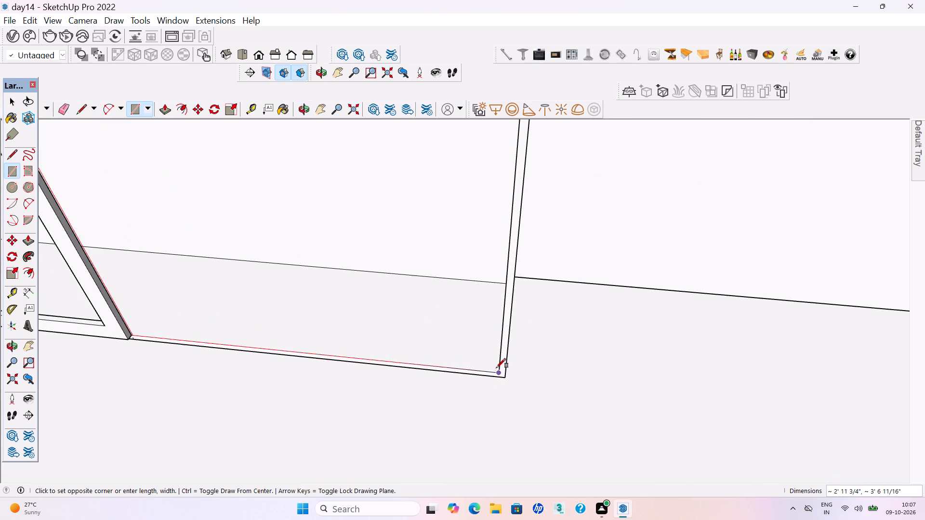
left_click(498, 373)
Extrude the new third rectangle outward, flush with the middle panel's face.
scroll(508, 377, "down", 12)
key("p")
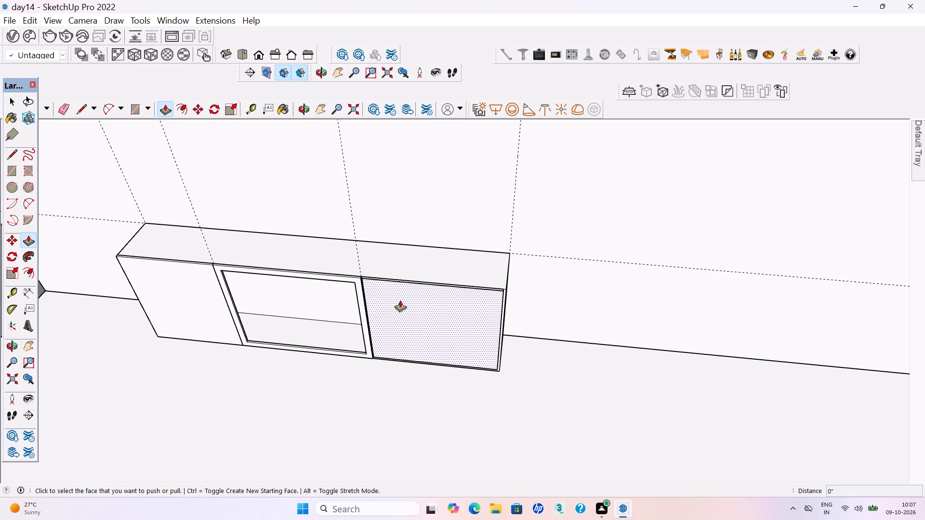
left_click(386, 299)
scroll(346, 283, "up", 7)
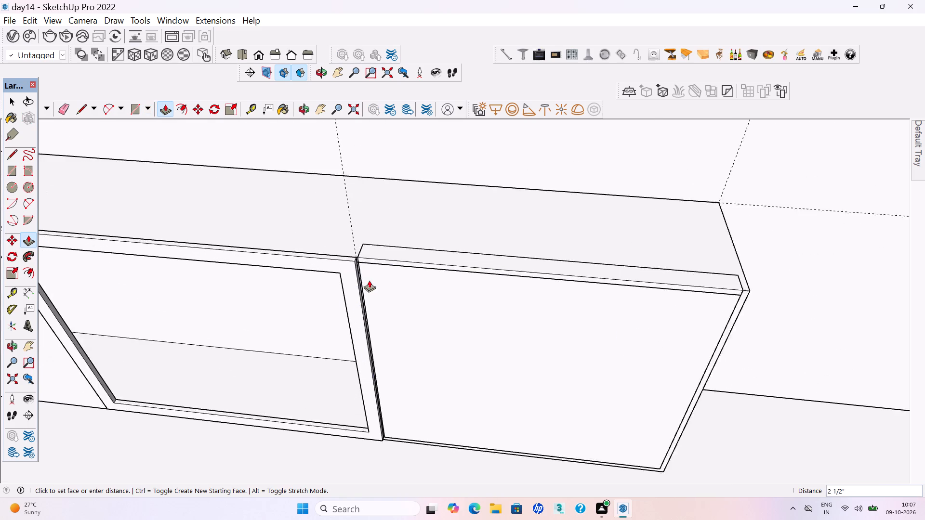
scroll(369, 280, "up", 4)
left_click(340, 284)
key("space")
Select the whole third panel of the cabinet front and make it a group.
middle_click_drag(448, 317, 451, 341)
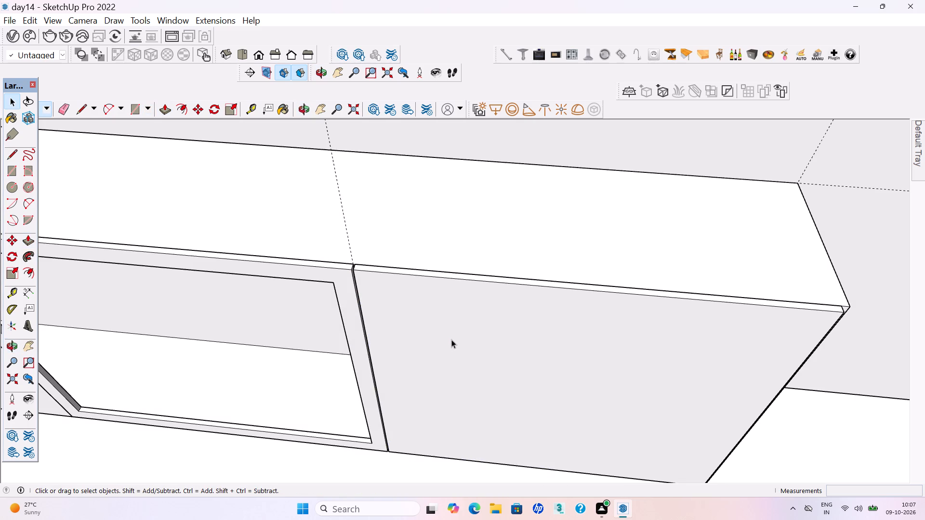
triple_click(449, 328)
left_click(449, 329)
right_click(449, 328)
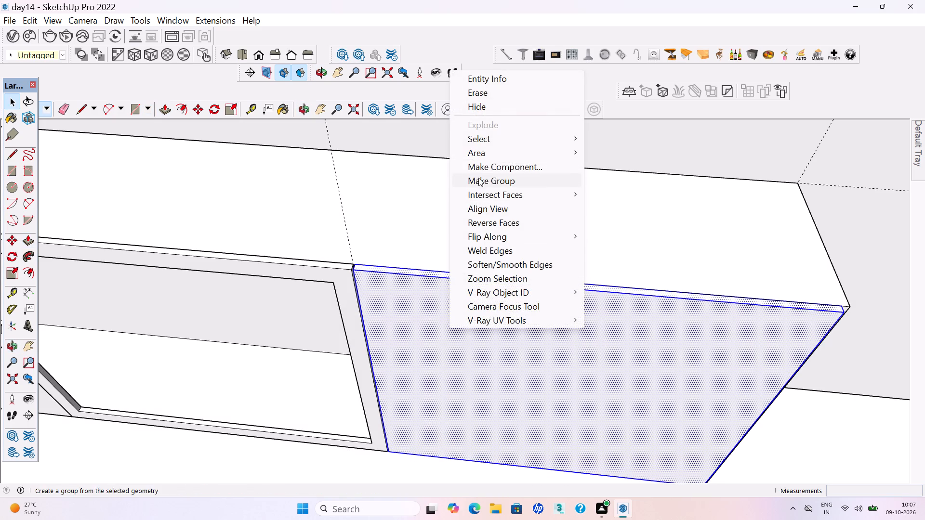
left_click(478, 178)
Save the model.
key("ctrl+s")
key("ctrl+s")
key("ctrl+s")
key("ctrl+s")
key("ctrl+s")
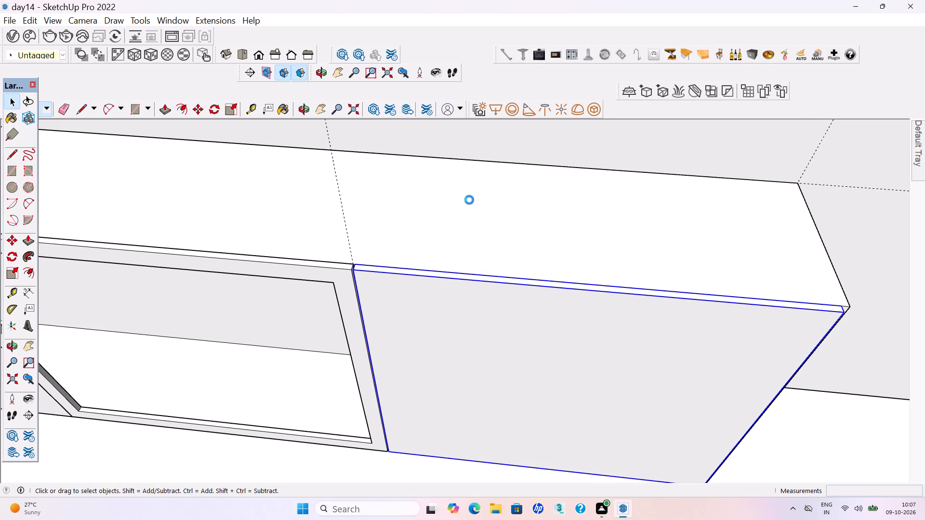
Delete the four vertical guides rising from the low cabinet and save the model.
scroll(398, 387, "down", 9)
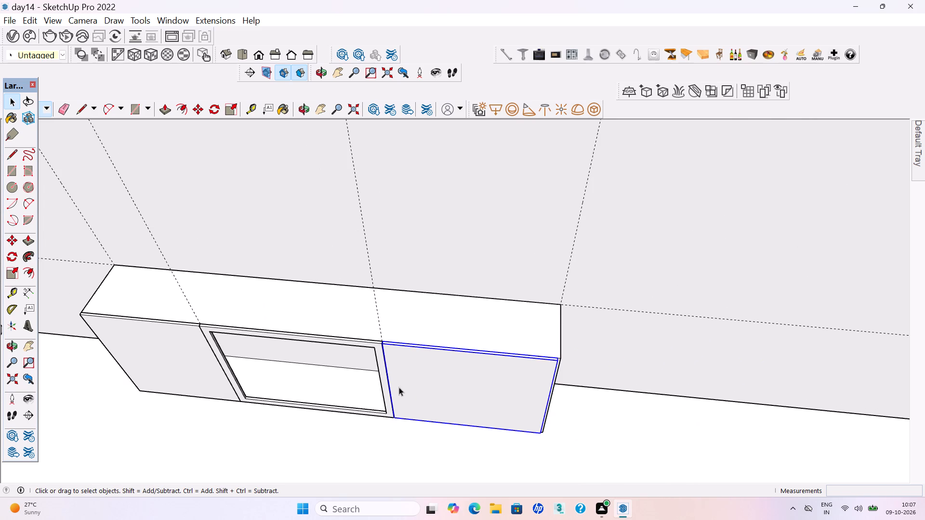
scroll(399, 387, "down", 12)
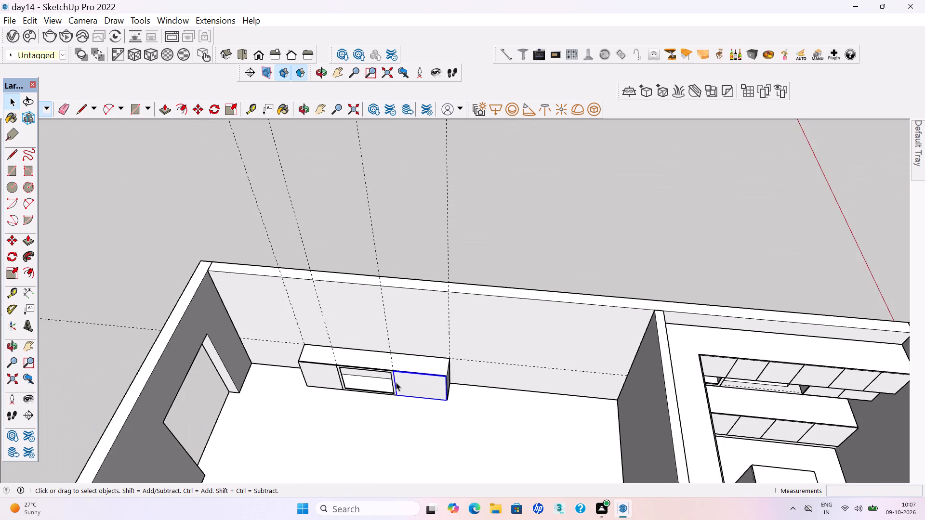
scroll(396, 382, "down", 3)
middle_click_drag(388, 395, 420, 334)
left_click(489, 268)
left_click_drag(476, 218, 235, 147)
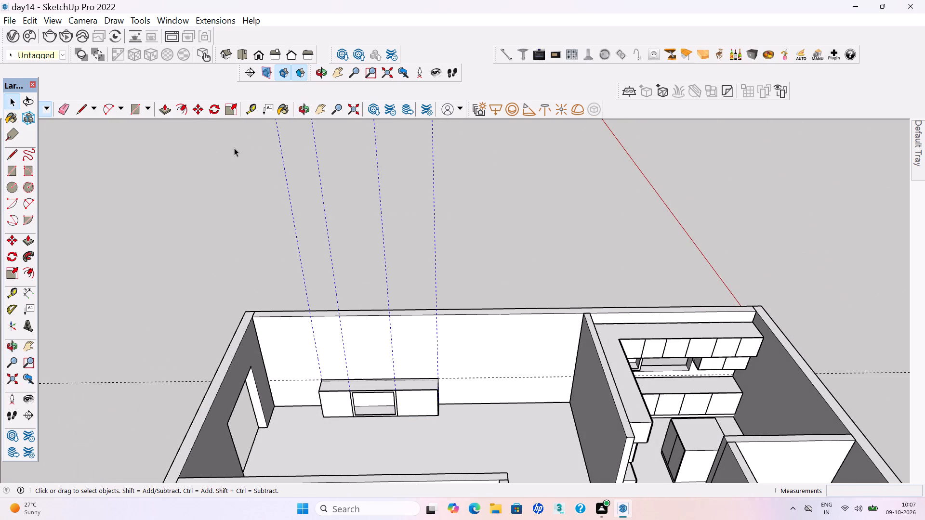
key("Delete")
key("ctrl+s")
key("ctrl+s")
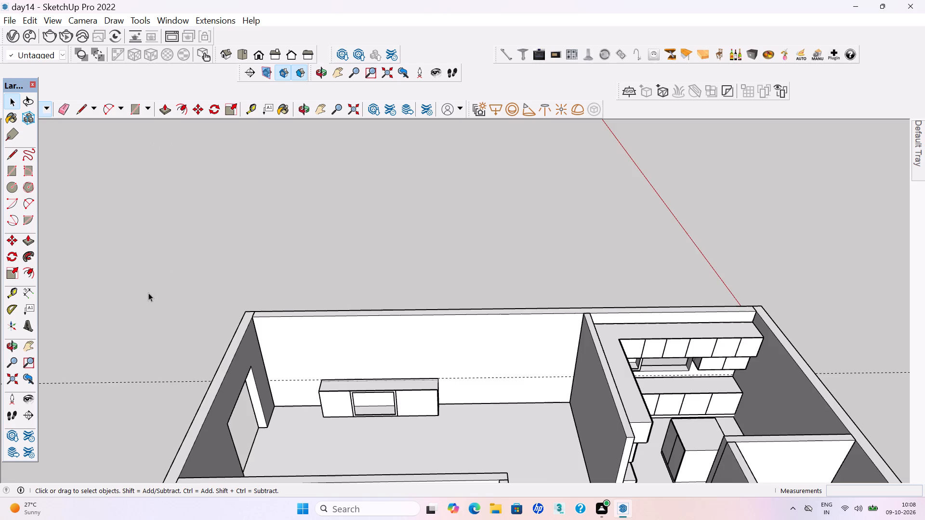
Delete the long horizontal guide running along the living room's back wall.
scroll(225, 356, "down", 6)
middle_click_drag(449, 337, 432, 415)
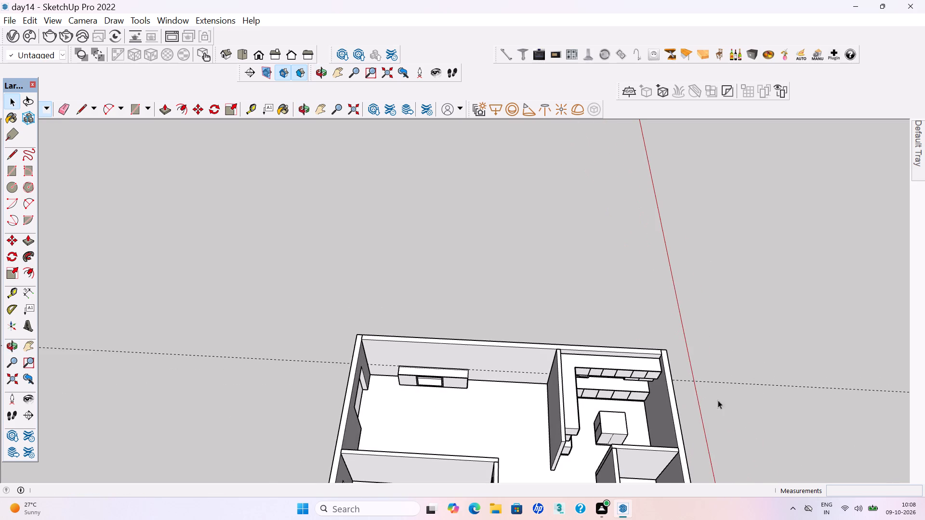
scroll(738, 394, "up", 6)
left_click_drag(745, 396, 718, 336)
key("Delete")
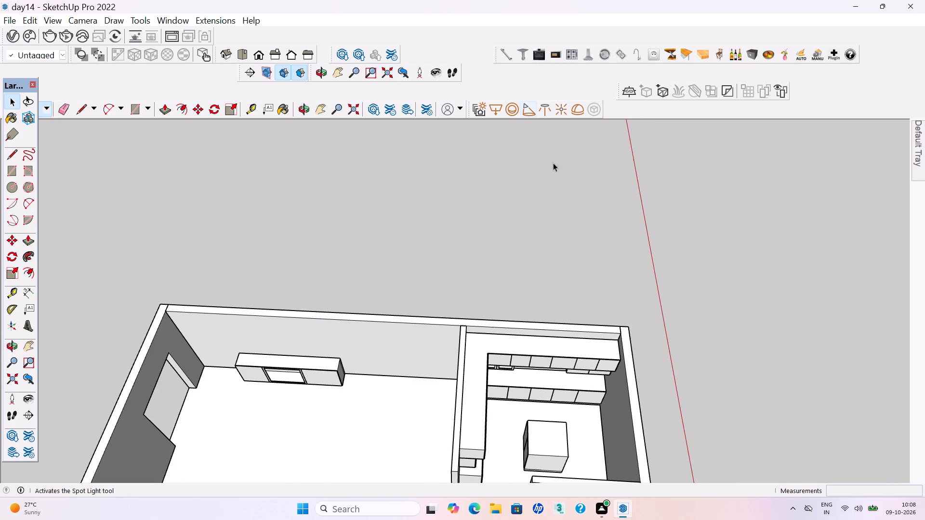
Place a vertical guide on the living room's back wall 4' 8 1/16" from the corner, at the cabinet's near end.
scroll(418, 223, "down", 4)
middle_click_drag(469, 349, 485, 302)
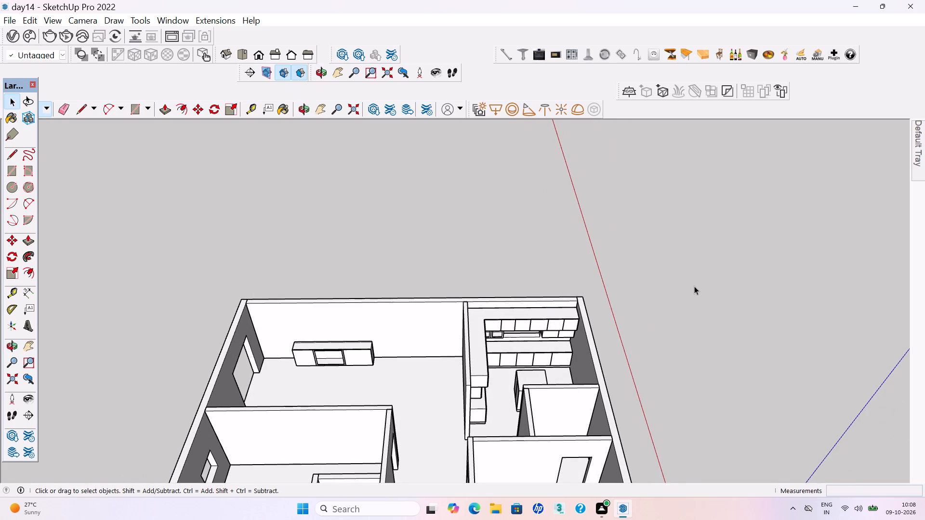
scroll(514, 234, "down", 2)
middle_click_drag(416, 324, 416, 289)
scroll(353, 336, "up", 3)
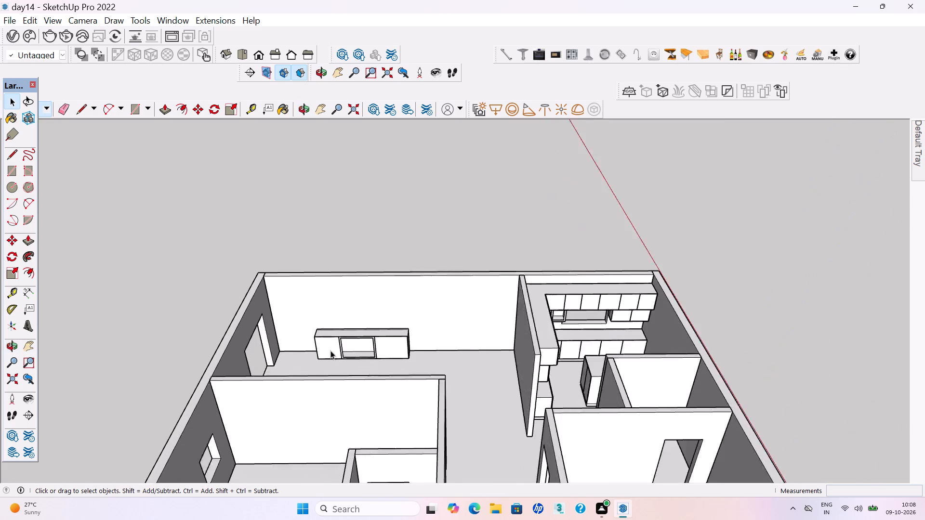
scroll(330, 351, "up", 9)
key("t")
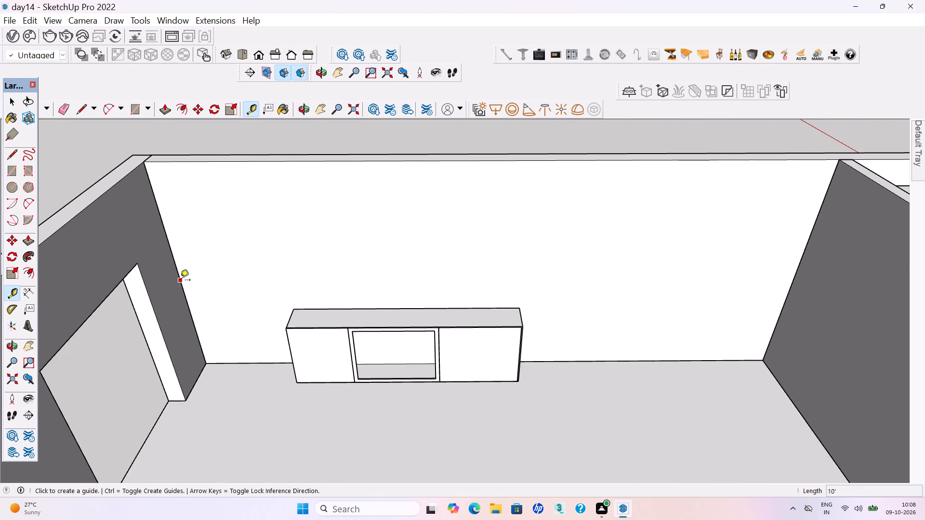
left_click(180, 281)
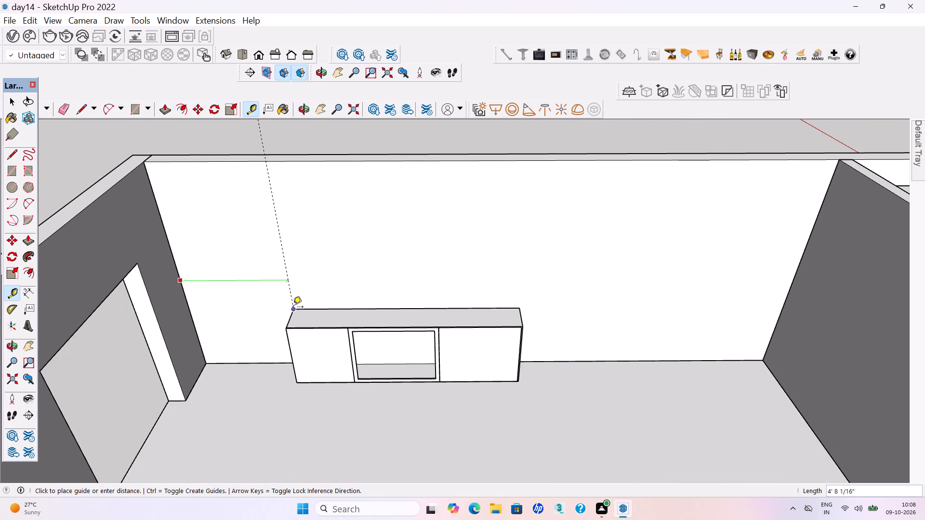
left_click(293, 308)
Place a second vertical guide 10' 1 7/8" from the first, at the cabinet's far end, and save the model.
left_click(286, 278)
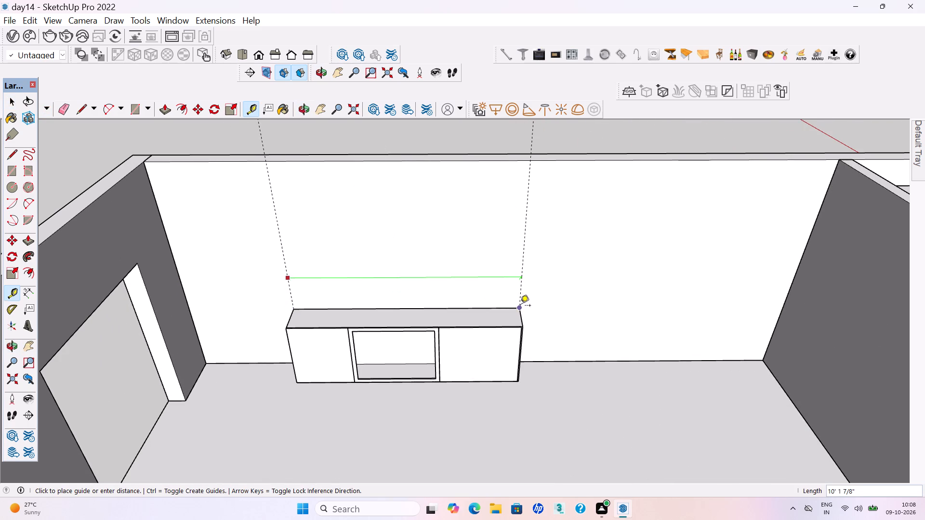
left_click(520, 306)
key("ctrl+s")
key("ctrl+s")
key("ctrl+s")
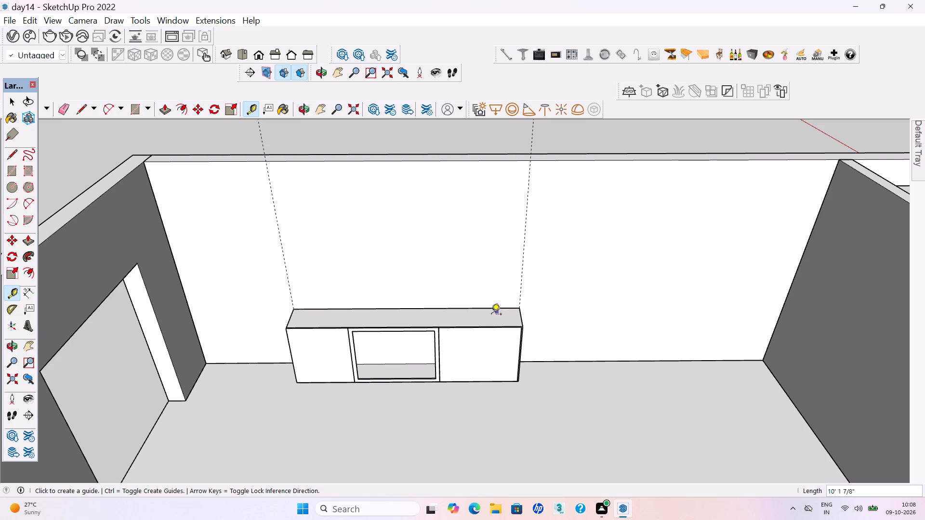
Place two horizontal guides on the living room's back wall, about 1' 3/16" above the low cabinet and about 4' 3 3/8" above that.
scroll(377, 398, "down", 3)
middle_click_drag(375, 395, 379, 375)
scroll(387, 311, "up", 2)
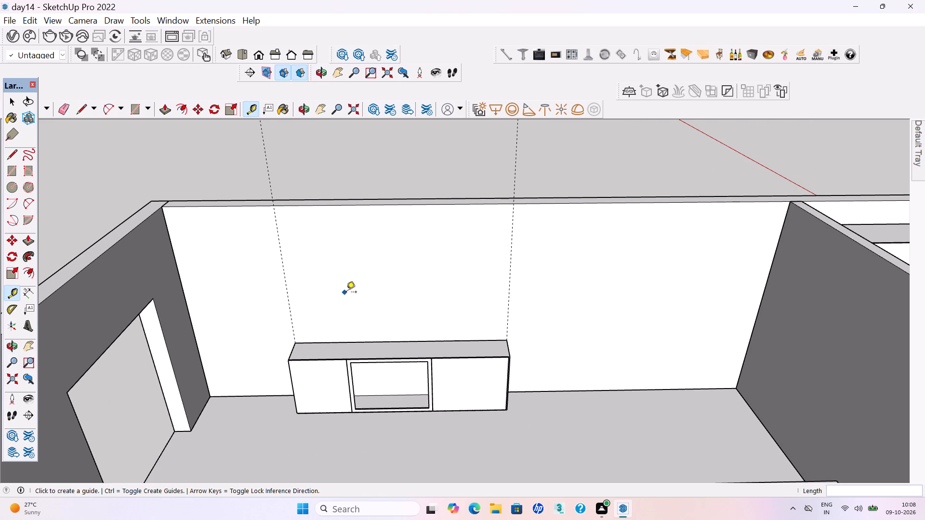
middle_click_drag(442, 378, 439, 402)
left_click(412, 337)
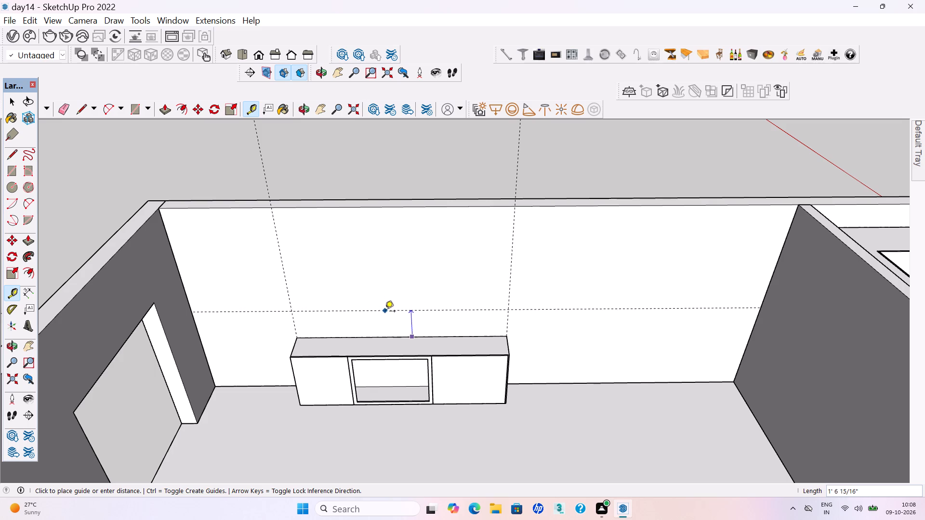
left_click(385, 320)
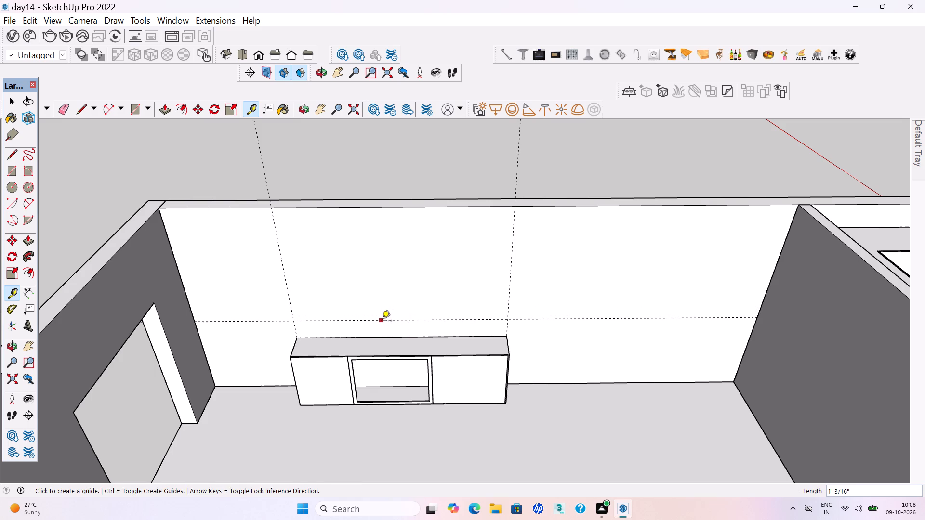
left_click(382, 322)
left_click(346, 241)
Draw a 10' 1 7/8" by 4' 3 3/8" rectangle between the four wall guides above the low cabinet and make it a group.
middle_click_drag(383, 281, 391, 276)
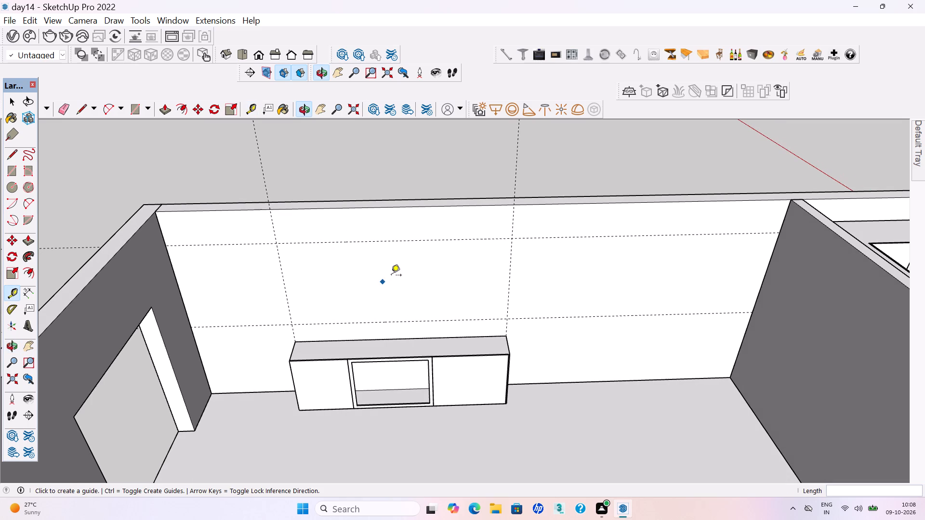
key("r")
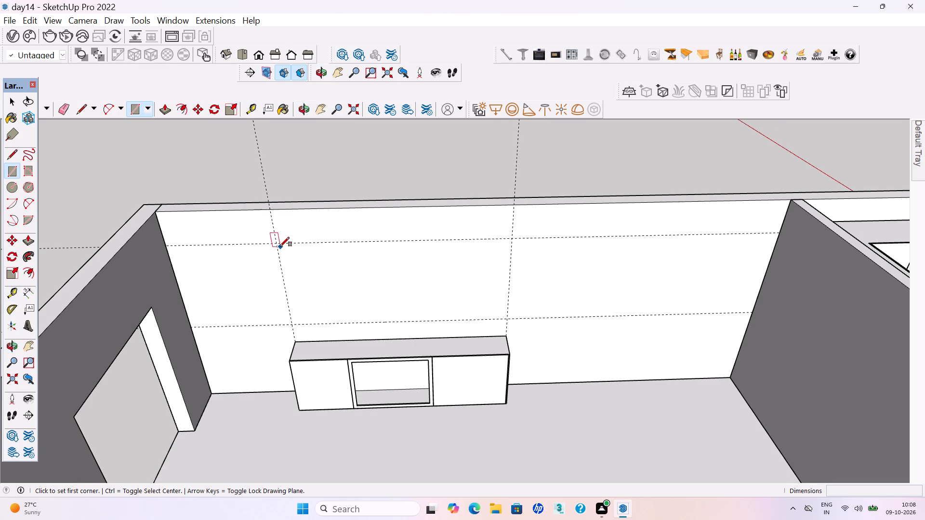
left_click(277, 246)
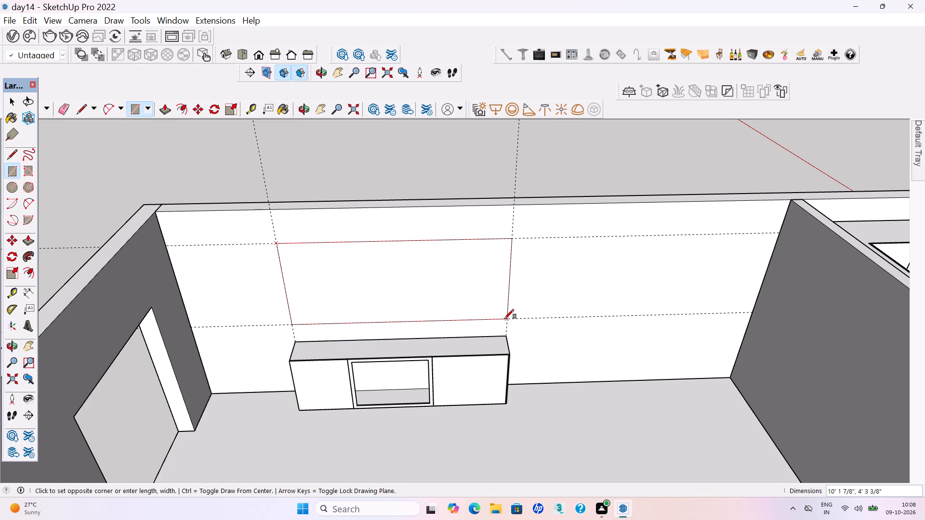
left_click(504, 319)
key("space")
double_click(446, 293)
right_click(446, 294)
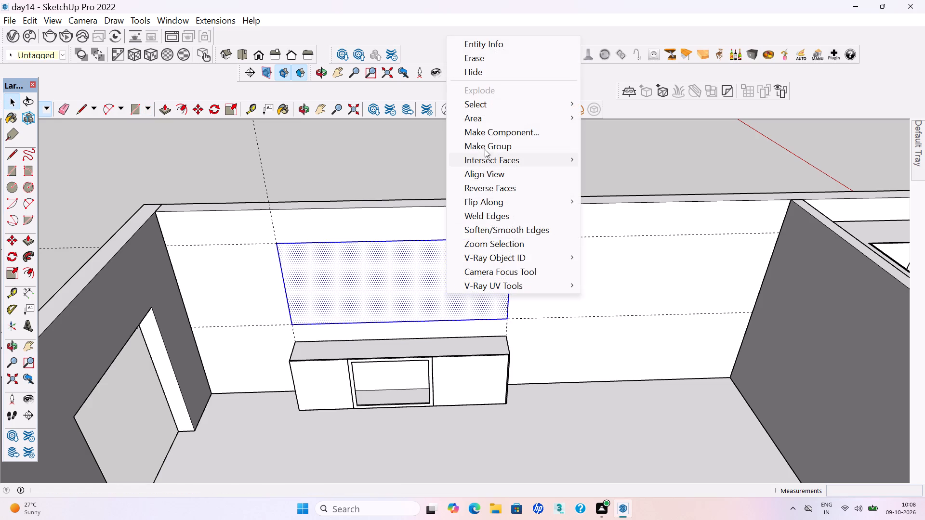
left_click(484, 148)
Extrude the rectangle inside the new wall panel group by 18 mm and save the model.
double_click(425, 299)
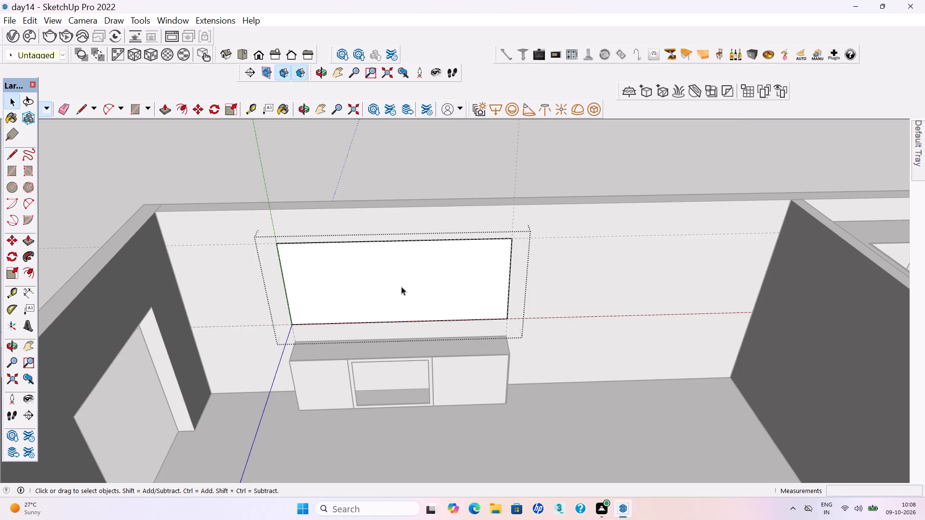
left_click(401, 286)
key("p")
left_click(399, 284)
type("18mm")
key("Return")
key("space")
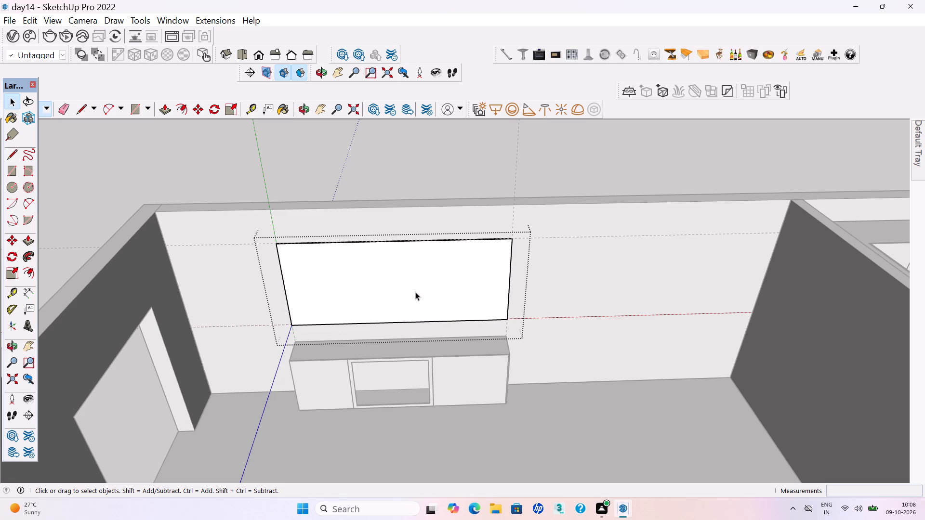
left_click(452, 167)
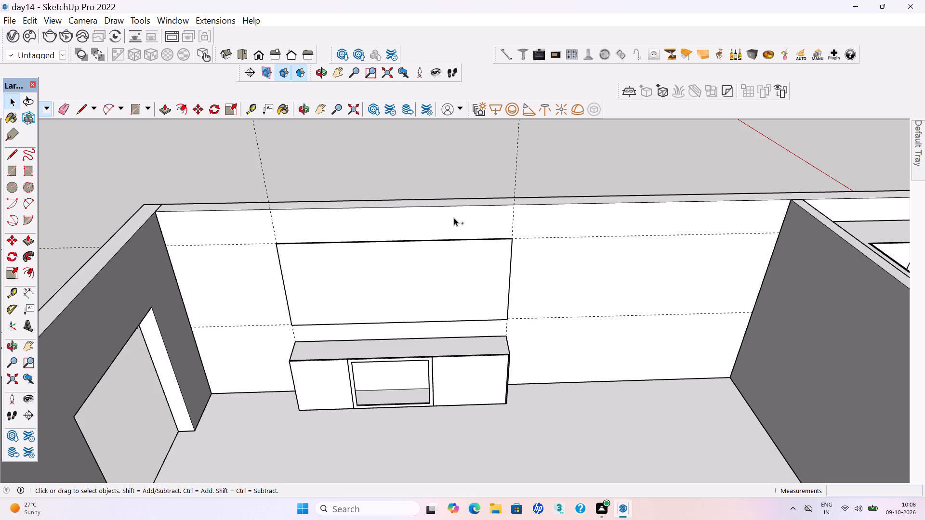
key("ctrl+s")
key("ctrl+s")
key("ctrl+s")
Delete the two vertical guides rising from the living room's wall panel.
scroll(449, 224, "down", 3)
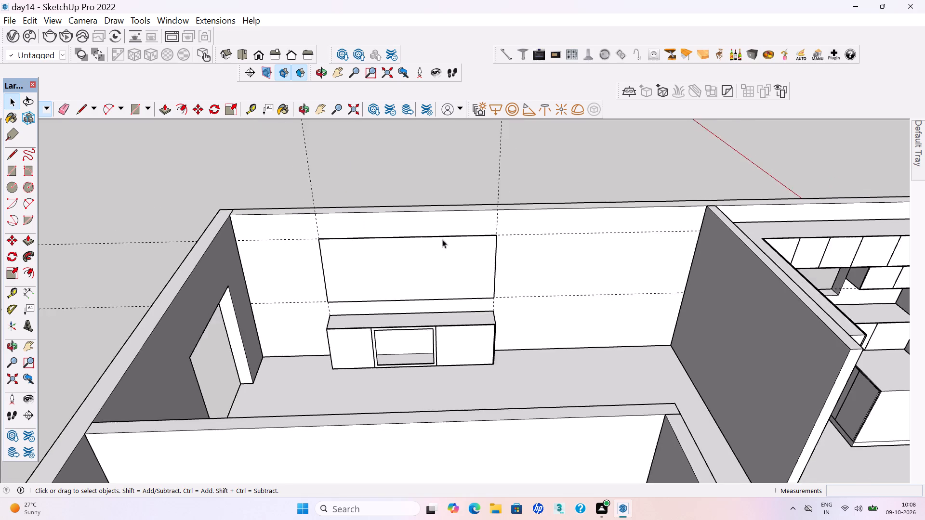
middle_click_drag(434, 265, 391, 319)
left_click(440, 172)
left_click(448, 263)
left_click(440, 166)
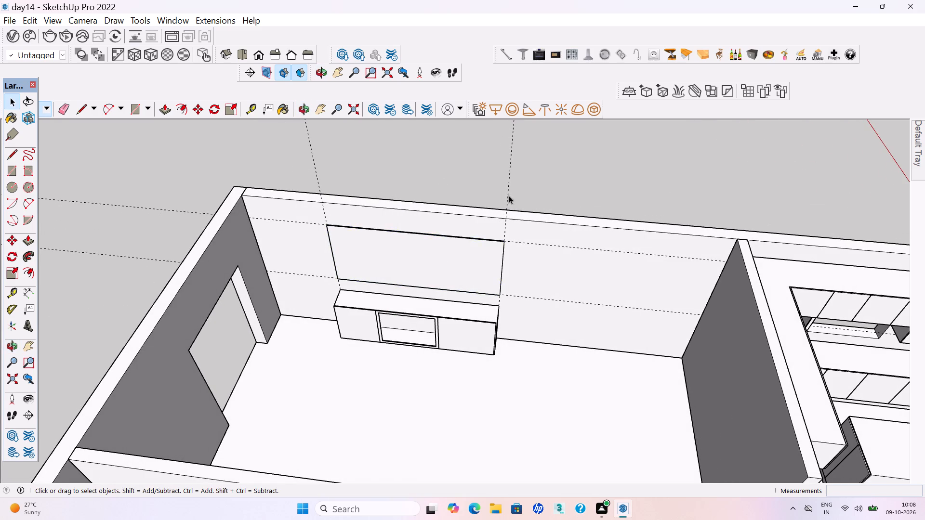
scroll(459, 282, "down", 4)
middle_click_drag(473, 305, 484, 272)
left_click_drag(523, 196, 294, 149)
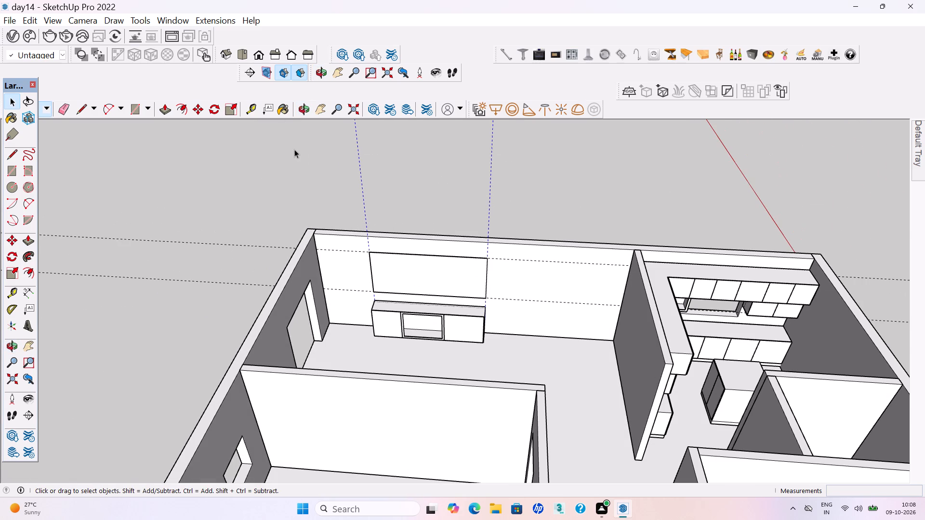
key("Delete")
Delete the two horizontal guides along the living room's back wall and save the model.
scroll(290, 221, "down", 1)
middle_click_drag(275, 255, 303, 255)
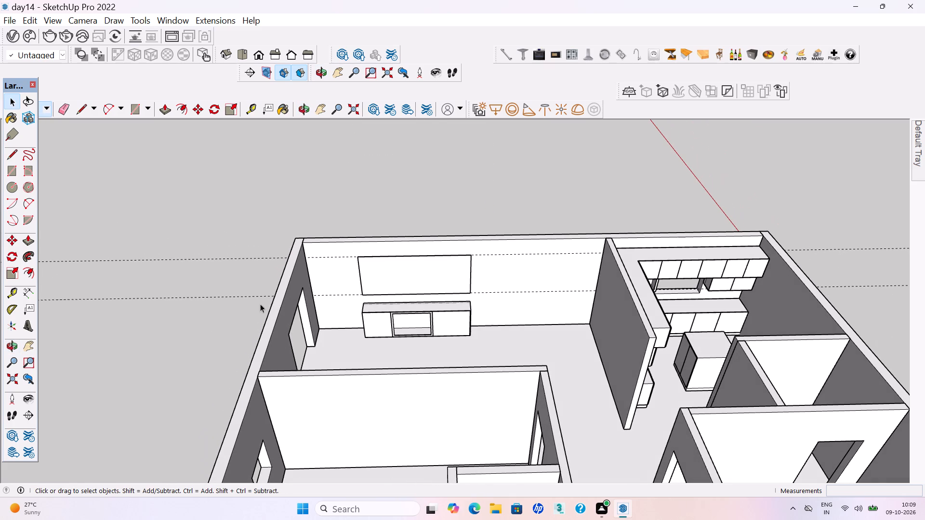
left_click_drag(209, 323, 188, 249)
key("Delete")
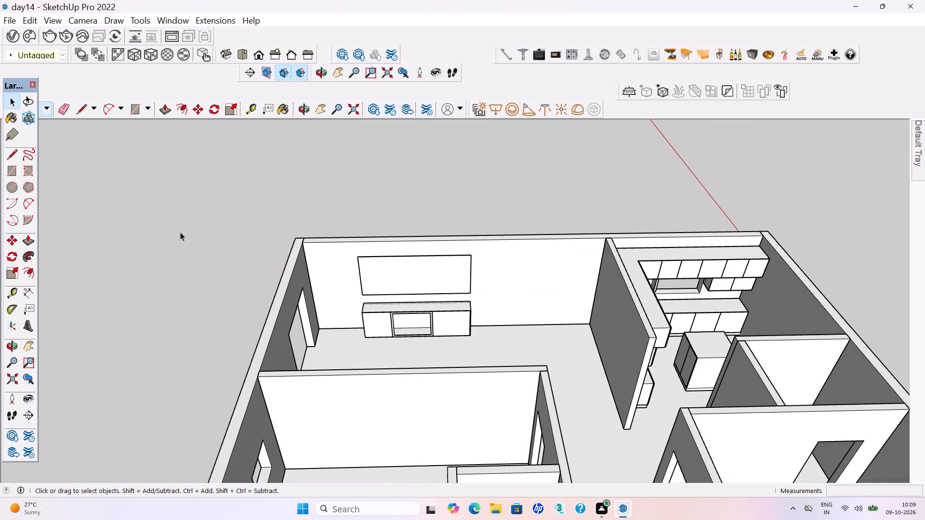
key("ctrl+s")
key("ctrl+s")
key("ctrl+s")
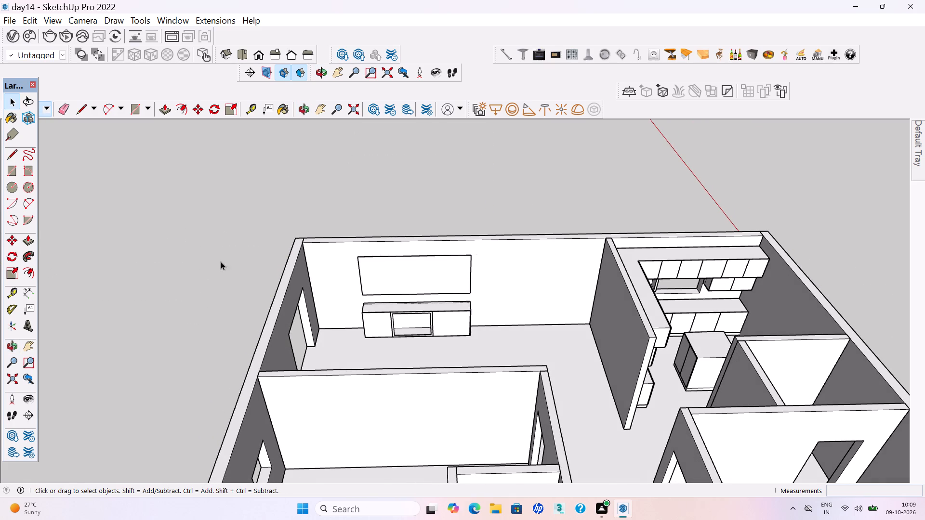
Examine the finished wall panel and low cabinet, and the rest of the house layout around the living room and kitchen.
scroll(241, 294, "down", 2)
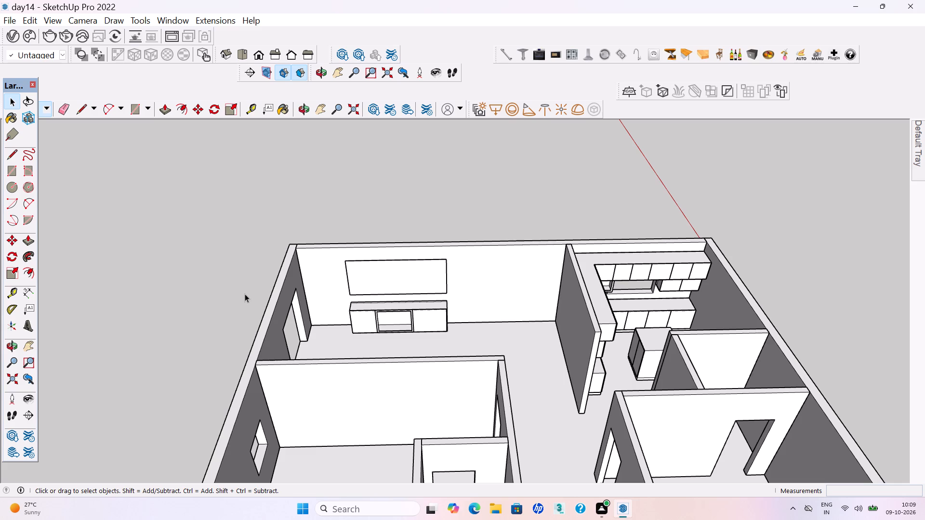
scroll(266, 312, "down", 4)
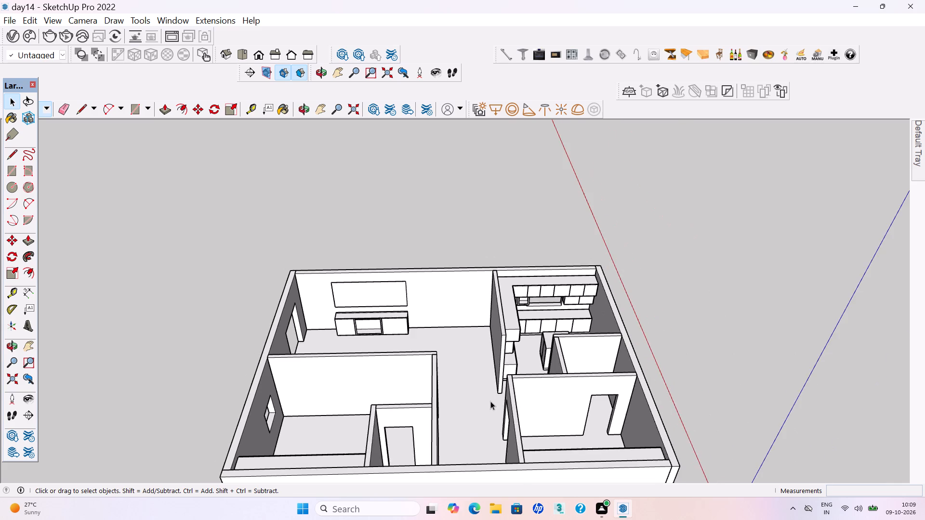
middle_click_drag(485, 387, 469, 386)
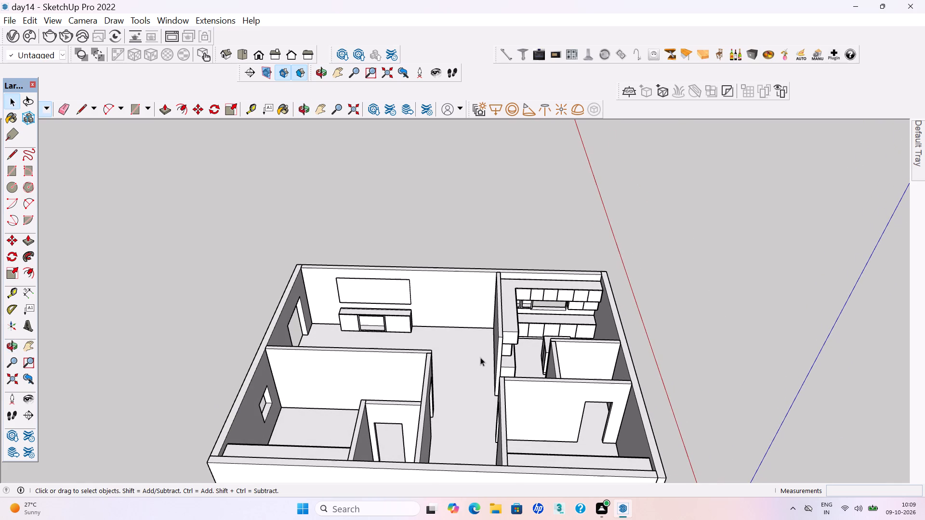
scroll(449, 333, "down", 2)
middle_click_drag(417, 323, 412, 367)
middle_click(412, 367)
scroll(362, 263, "up", 5)
middle_click_drag(320, 285, 409, 253)
middle_click(409, 253)
scroll(391, 321, "up", 2)
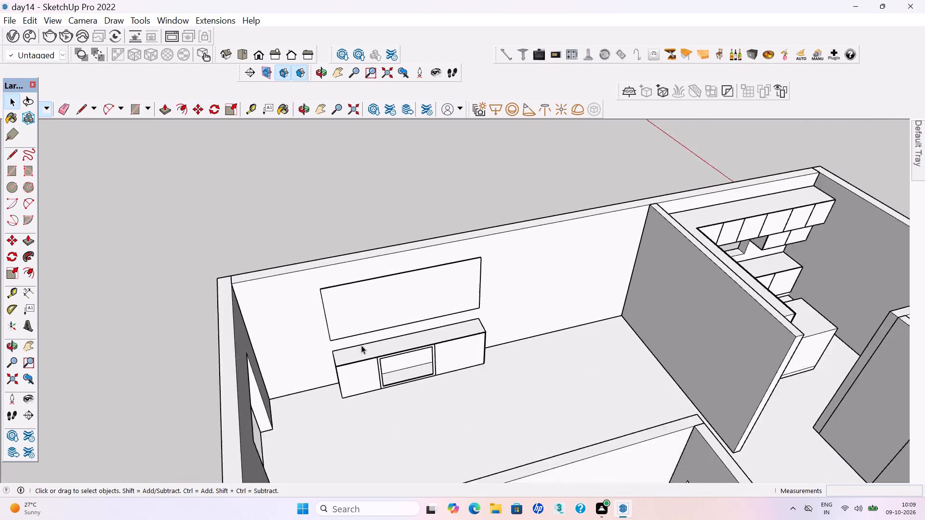
scroll(361, 345, "up", 7)
middle_click_drag(351, 238, 279, 281)
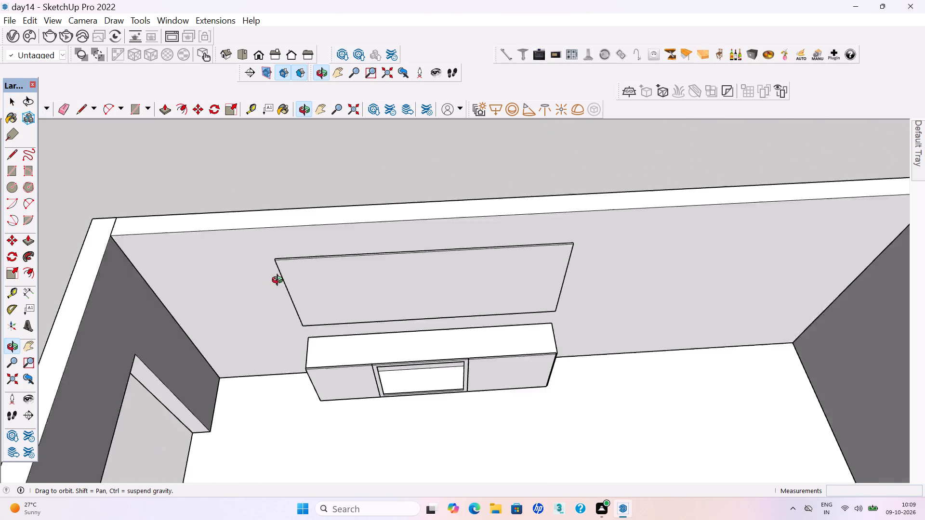
middle_click_drag(279, 281, 275, 274)
scroll(322, 291, "down", 17)
middle_click_drag(420, 333, 426, 299)
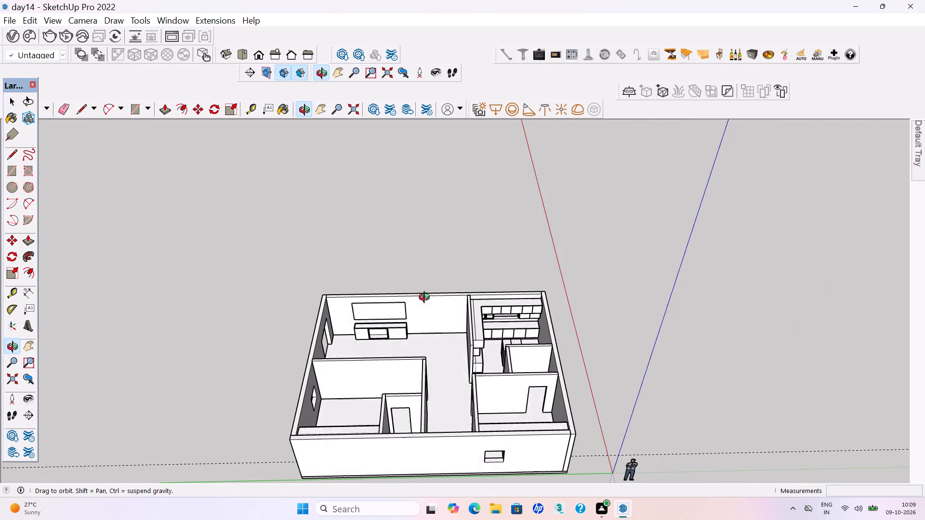
middle_click_drag(426, 299, 425, 297)
scroll(432, 315, "up", 4)
scroll(393, 306, "down", 2)
middle_click_drag(380, 331, 486, 344)
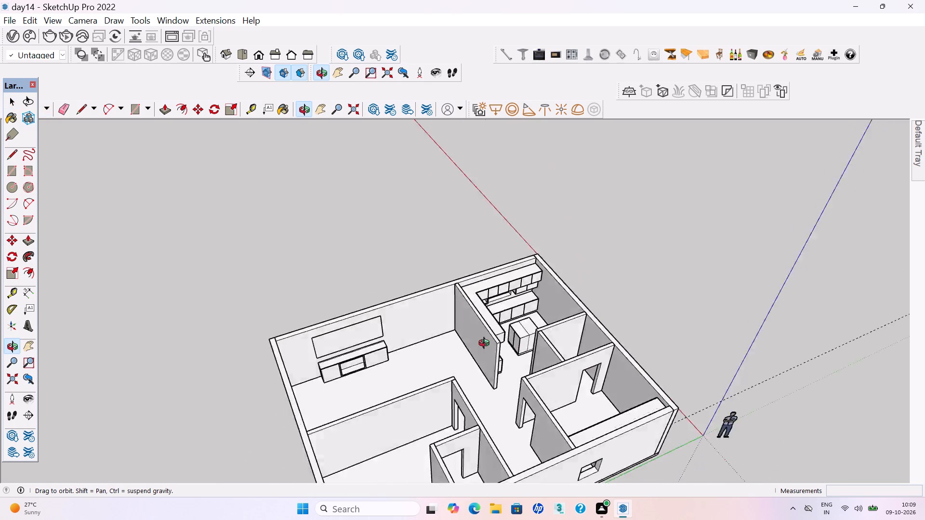
middle_click_drag(486, 344, 727, 326)
scroll(512, 335, "up", 2)
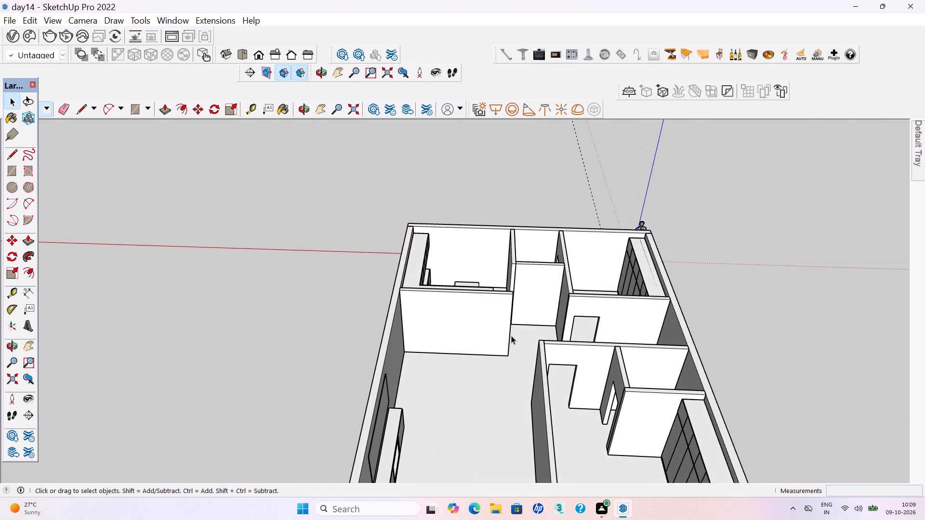
middle_click_drag(464, 335, 449, 282)
middle_click(449, 282)
scroll(449, 282, "up", 1)
scroll(477, 349, "up", 1)
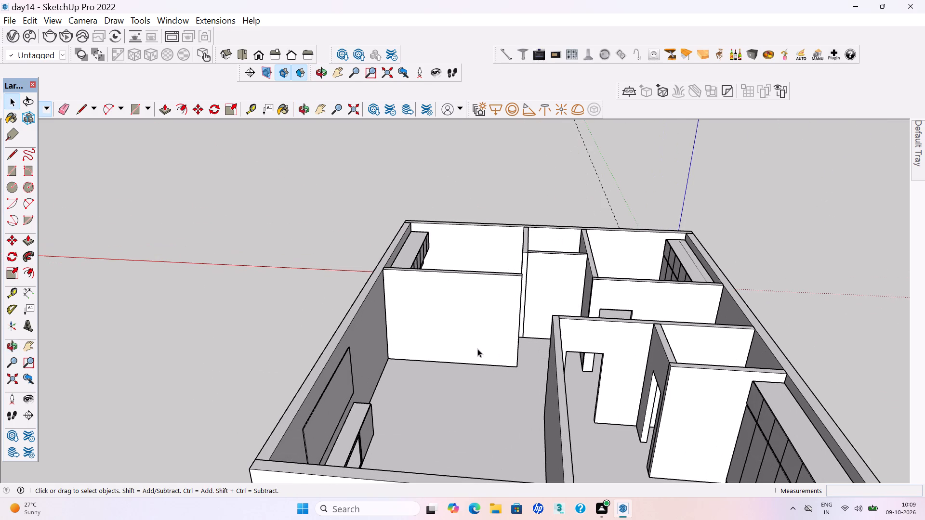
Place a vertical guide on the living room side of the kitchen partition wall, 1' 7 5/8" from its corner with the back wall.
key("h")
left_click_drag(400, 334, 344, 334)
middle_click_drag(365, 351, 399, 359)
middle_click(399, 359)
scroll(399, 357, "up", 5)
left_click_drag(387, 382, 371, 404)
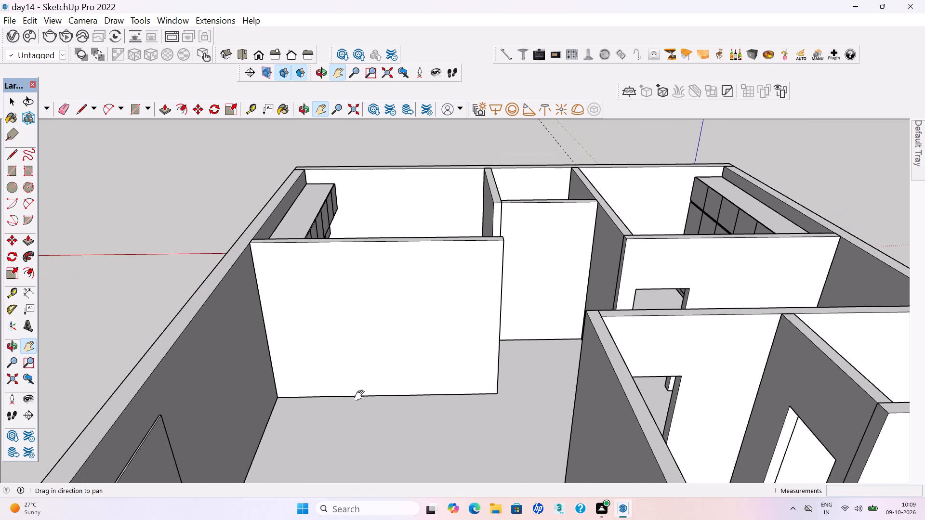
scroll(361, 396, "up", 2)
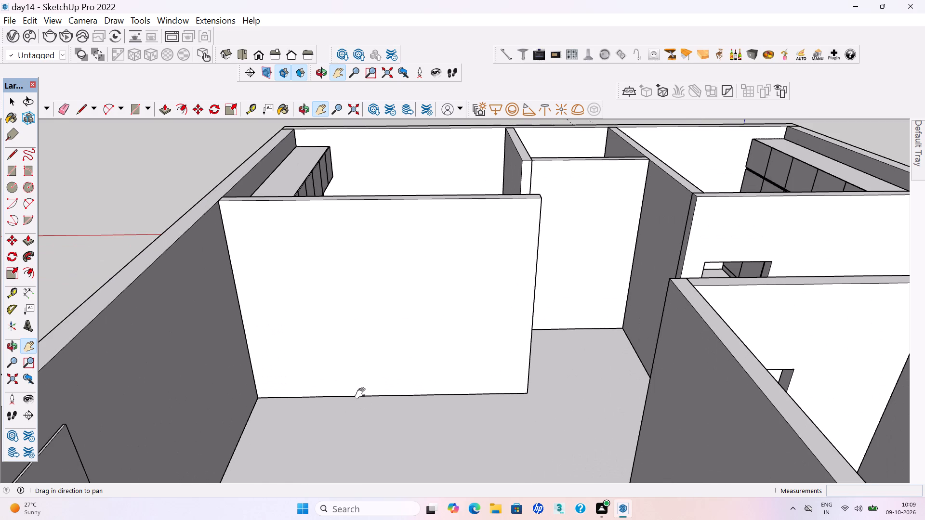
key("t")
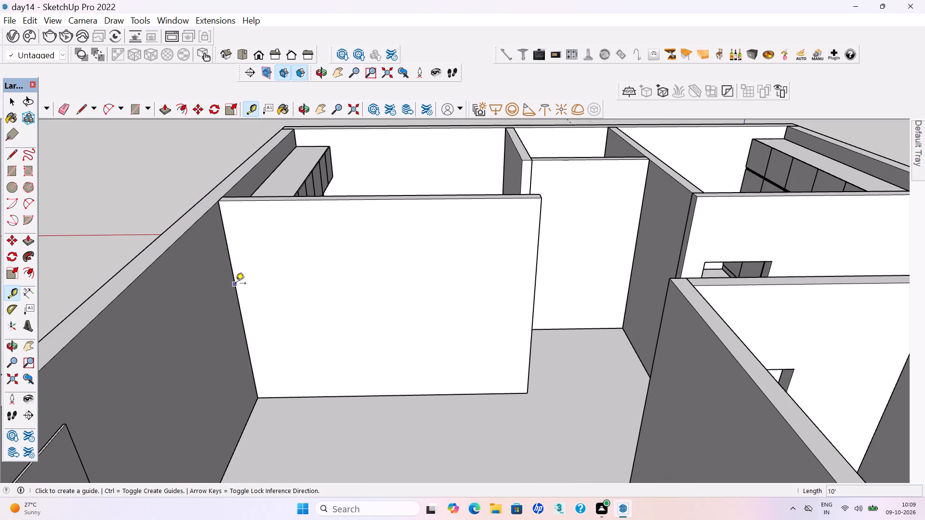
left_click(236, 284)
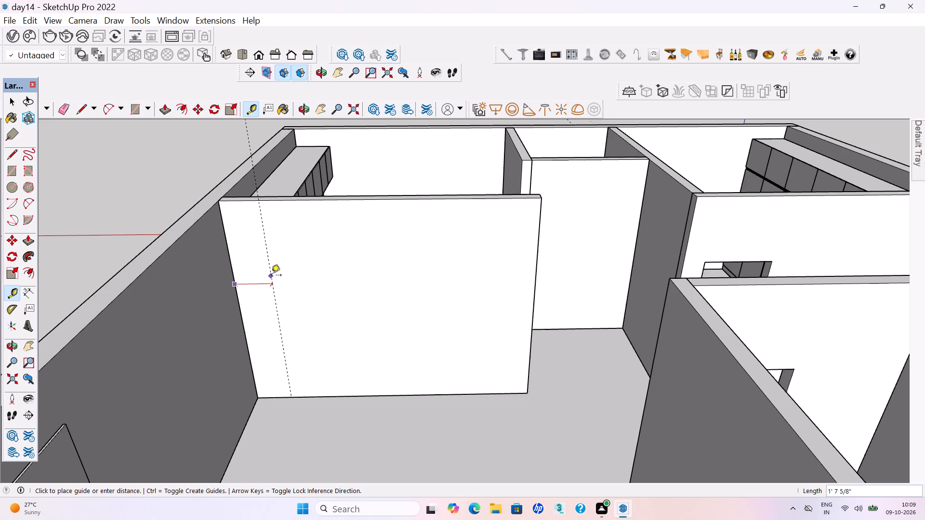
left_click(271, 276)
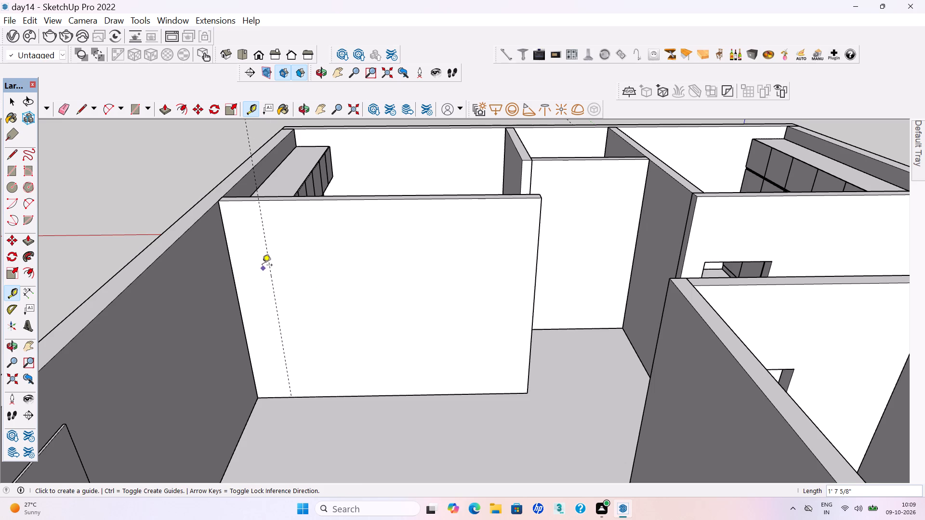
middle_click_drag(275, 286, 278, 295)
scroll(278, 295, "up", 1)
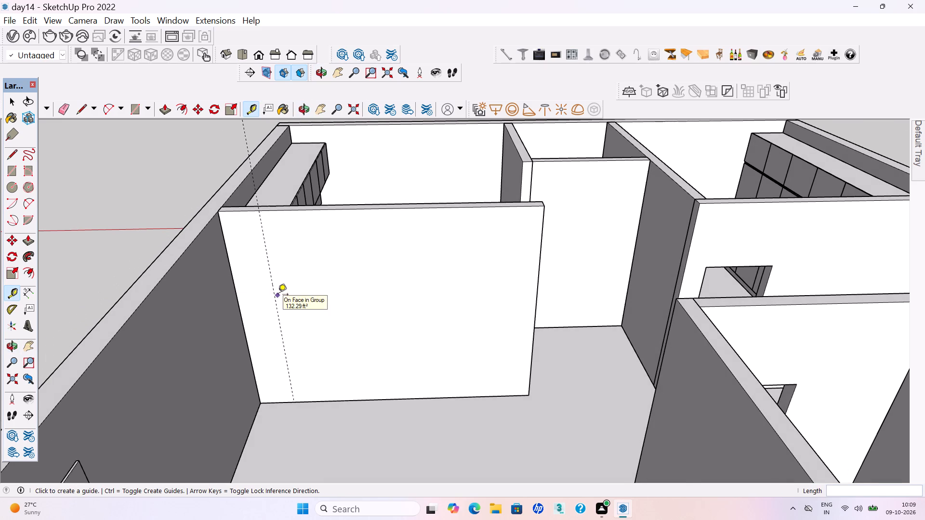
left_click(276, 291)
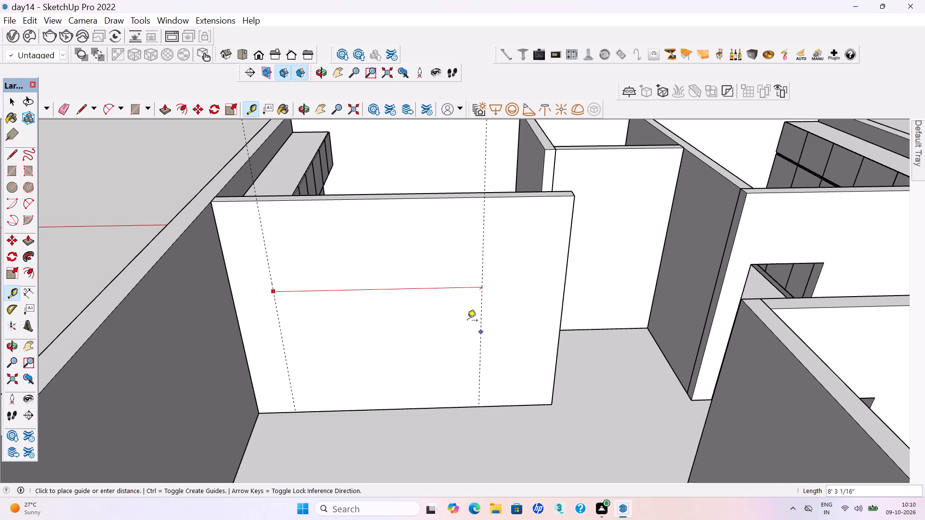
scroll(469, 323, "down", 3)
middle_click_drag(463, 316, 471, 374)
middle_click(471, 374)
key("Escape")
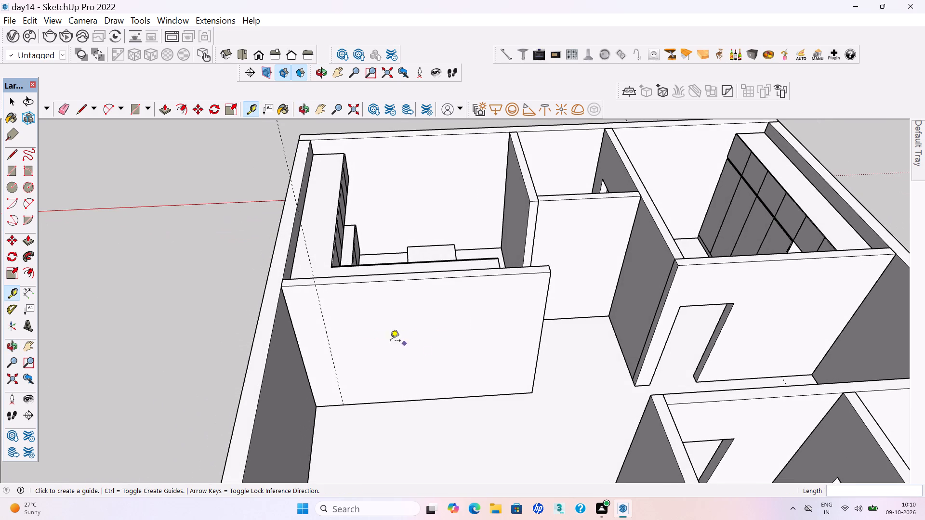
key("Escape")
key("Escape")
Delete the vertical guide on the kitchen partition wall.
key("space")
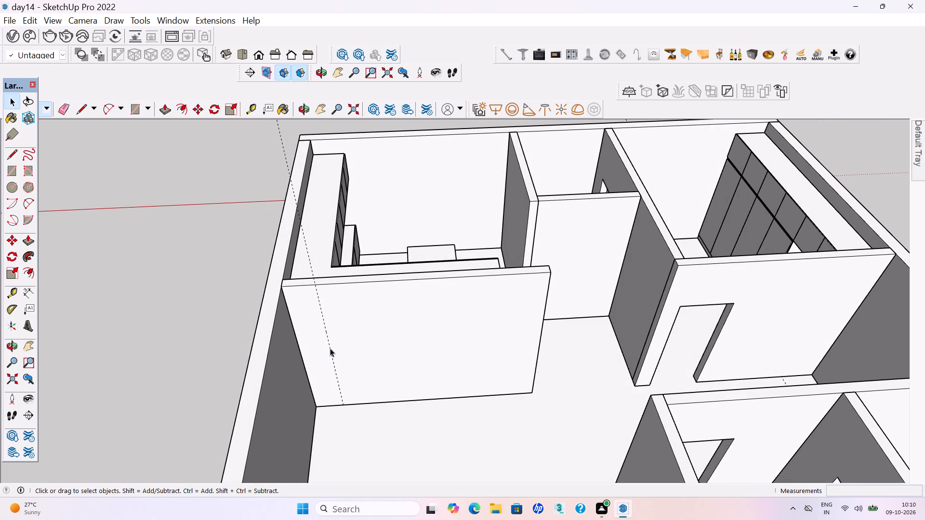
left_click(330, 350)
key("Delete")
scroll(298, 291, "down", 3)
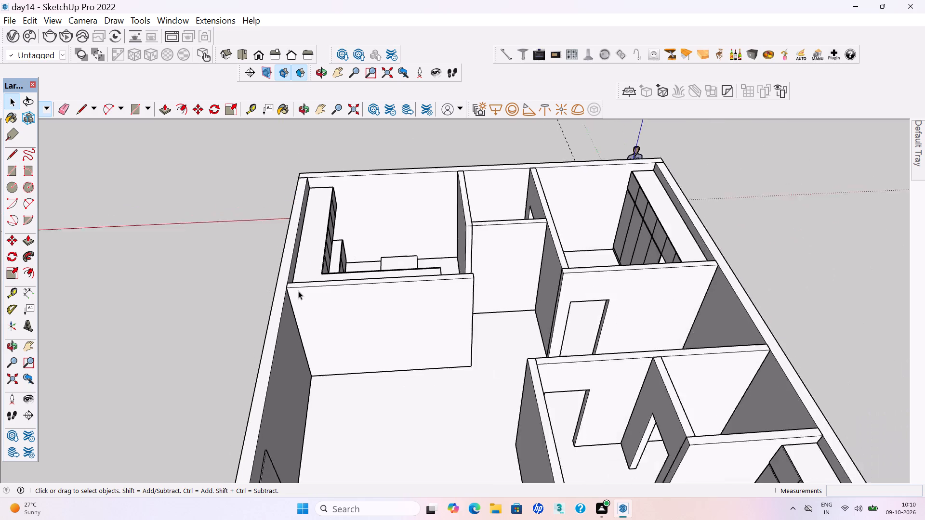
Save the model.
scroll(298, 291, "down", 6)
middle_click_drag(476, 338, 168, 335)
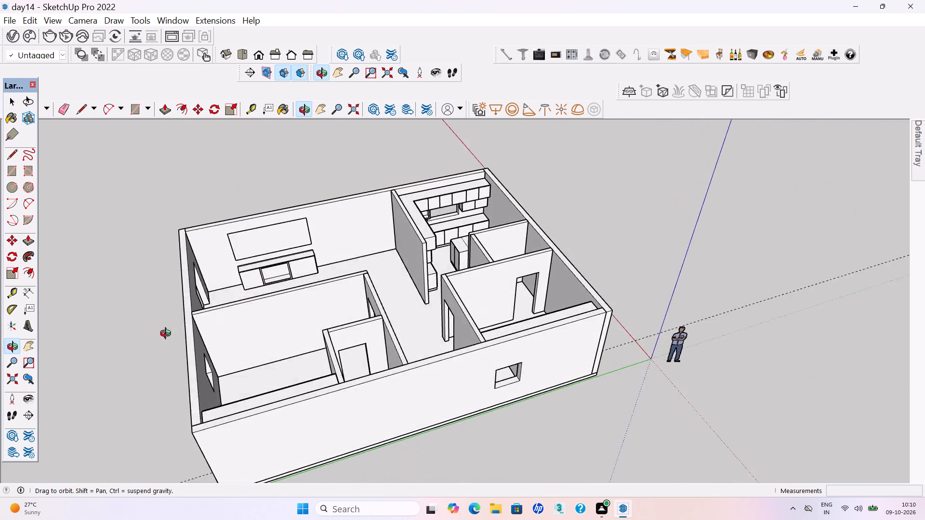
middle_click_drag(168, 335, 126, 352)
scroll(492, 345, "down", 2)
key("ctrl+s")
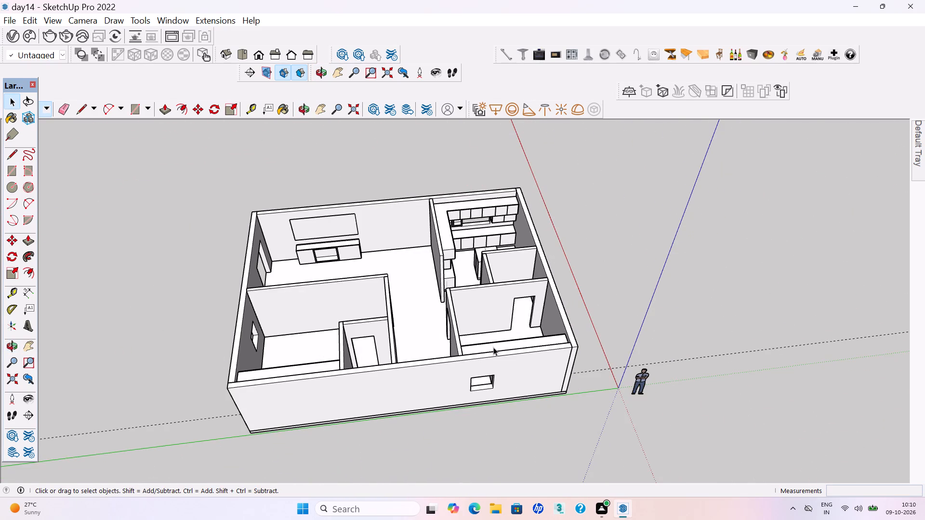
key("ctrl+s")
key("ctrl+s")
key("ctrl+s")
Examine the whole house layout from several sides, including the kitchen, living room and wardrobe bedroom beside the kitchen end.
scroll(689, 320, "down", 3)
middle_click_drag(683, 337, 630, 397)
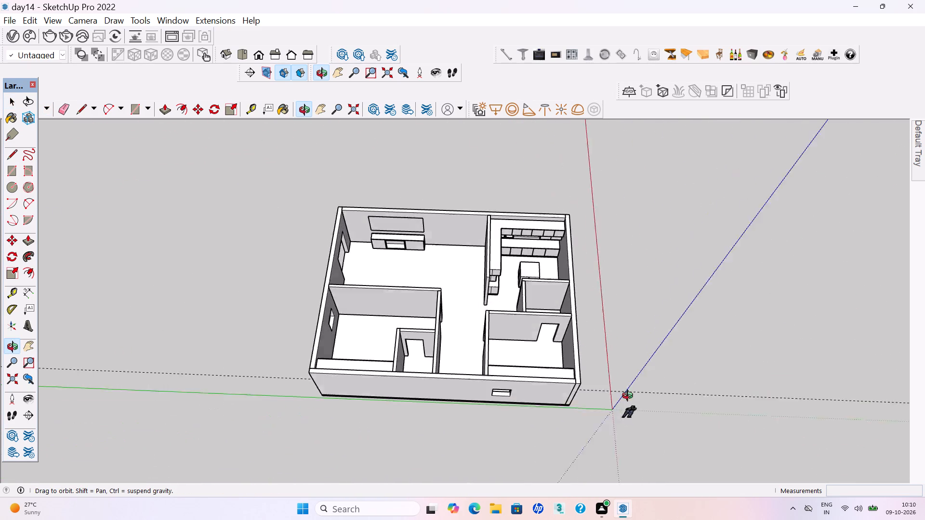
middle_click_drag(630, 397, 295, 347)
middle_click(295, 347)
middle_click_drag(302, 350, 578, 410)
middle_click_drag(634, 416, 924, 419)
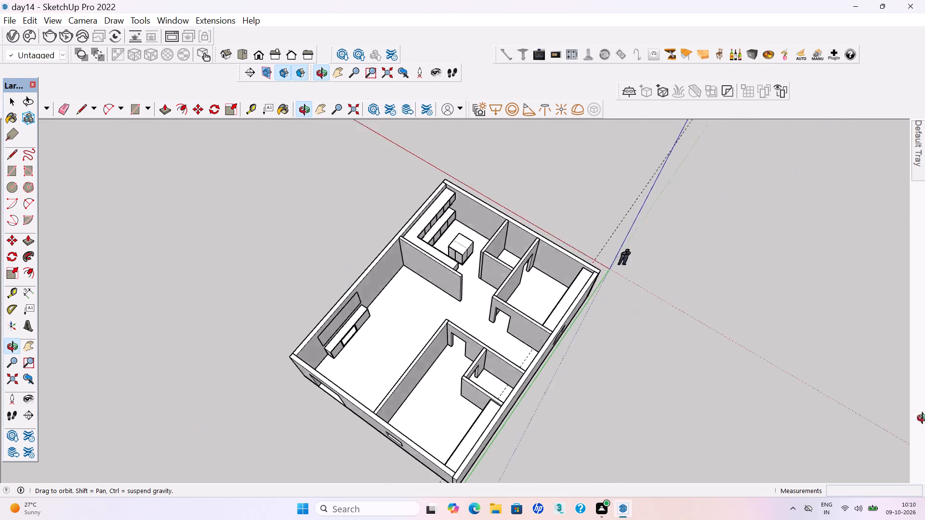
middle_click_drag(924, 419, 924, 408)
scroll(594, 299, "up", 6)
middle_click_drag(499, 309, 658, 333)
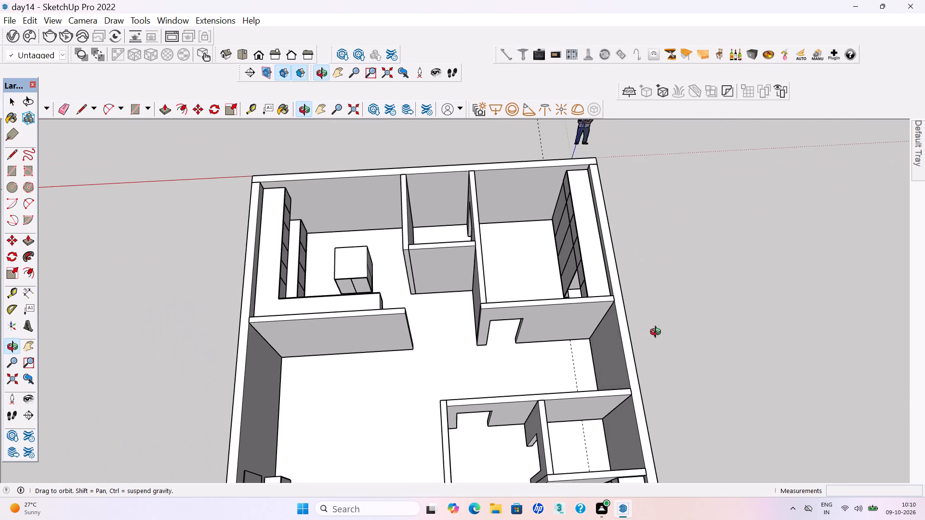
middle_click_drag(658, 333, 657, 333)
Draw a rectangle about 6' 11" by 4' 6" on the corner bedroom's floor, beside the wardrobe, and make it a group.
scroll(658, 333, "up", 1)
scroll(542, 246, "up", 4)
key("h")
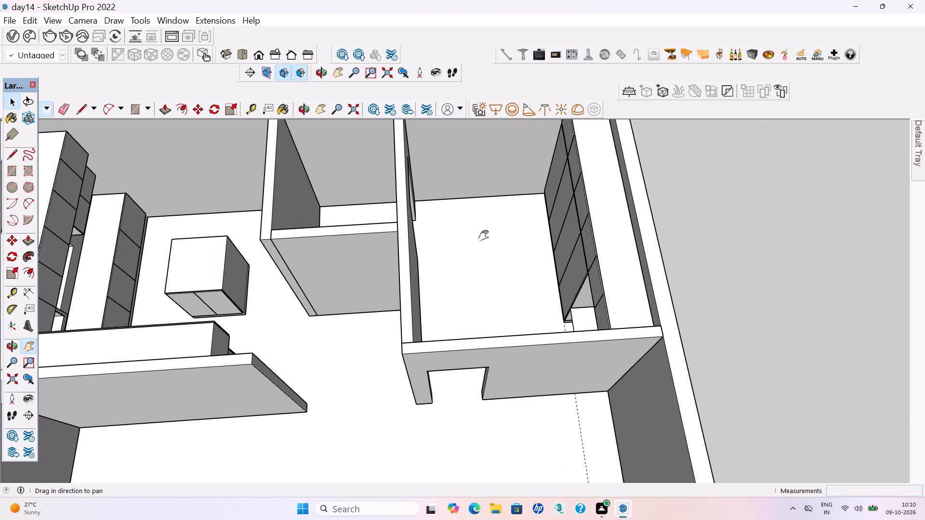
left_click_drag(471, 242, 419, 247)
middle_click_drag(425, 268, 429, 251)
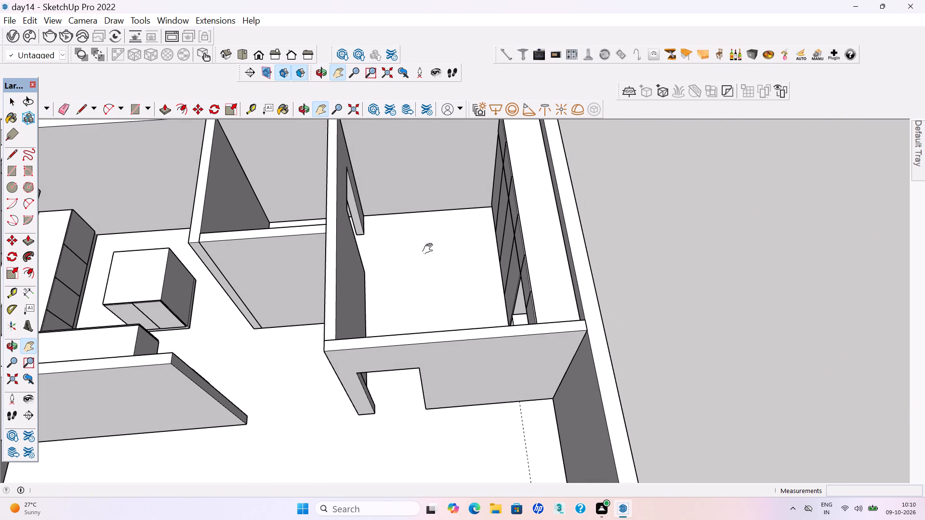
scroll(430, 249, "up", 2)
middle_click_drag(440, 274, 447, 308)
key("r")
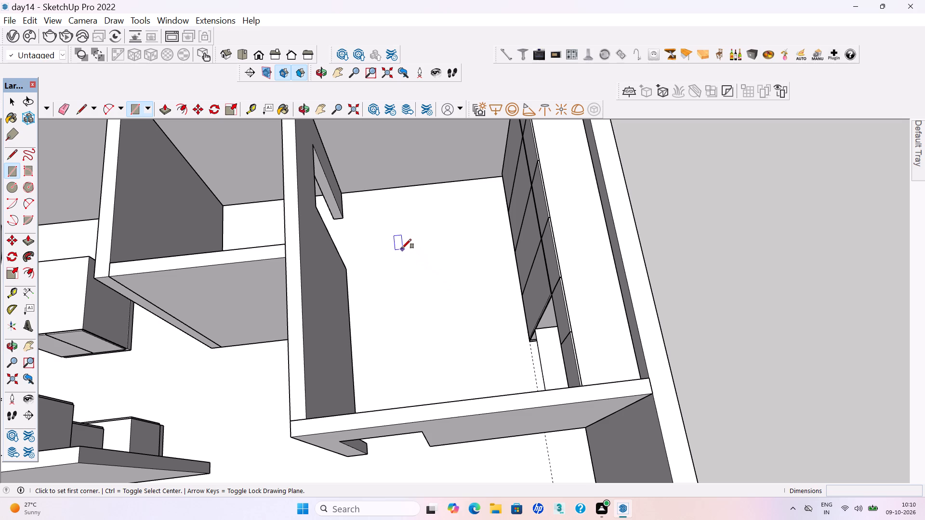
left_click(396, 246)
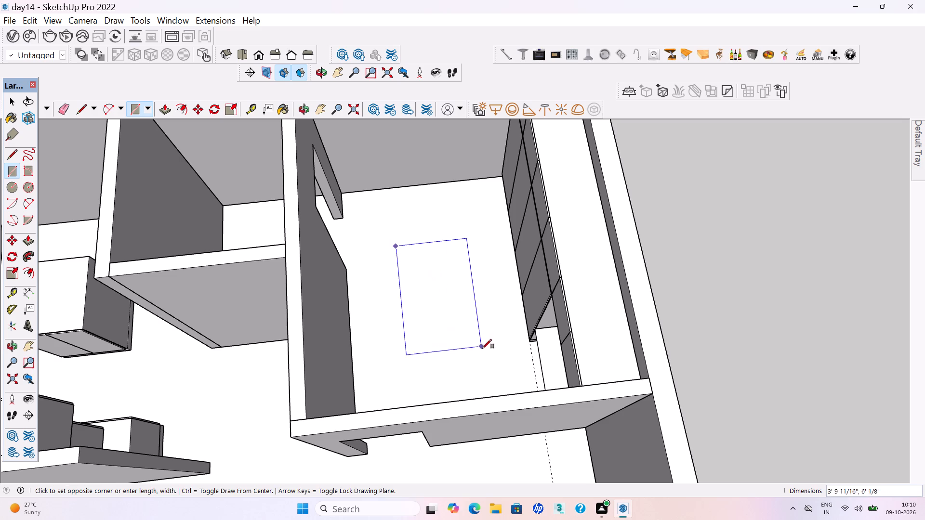
left_click(497, 363)
key("space")
double_click(443, 336)
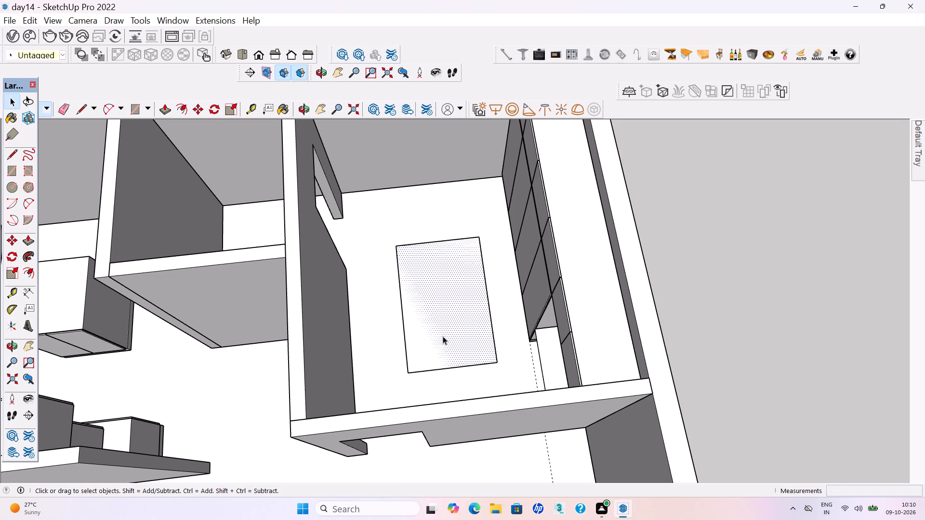
right_click(443, 334)
left_click(473, 202)
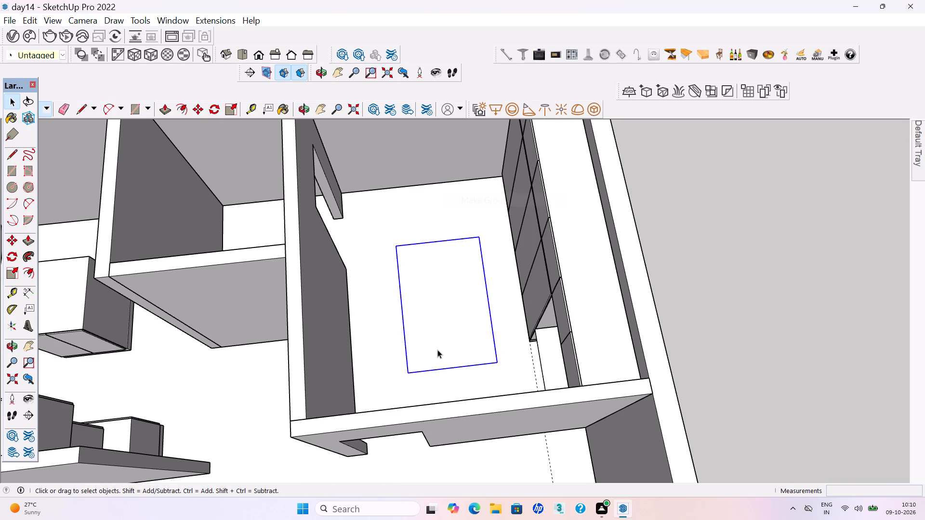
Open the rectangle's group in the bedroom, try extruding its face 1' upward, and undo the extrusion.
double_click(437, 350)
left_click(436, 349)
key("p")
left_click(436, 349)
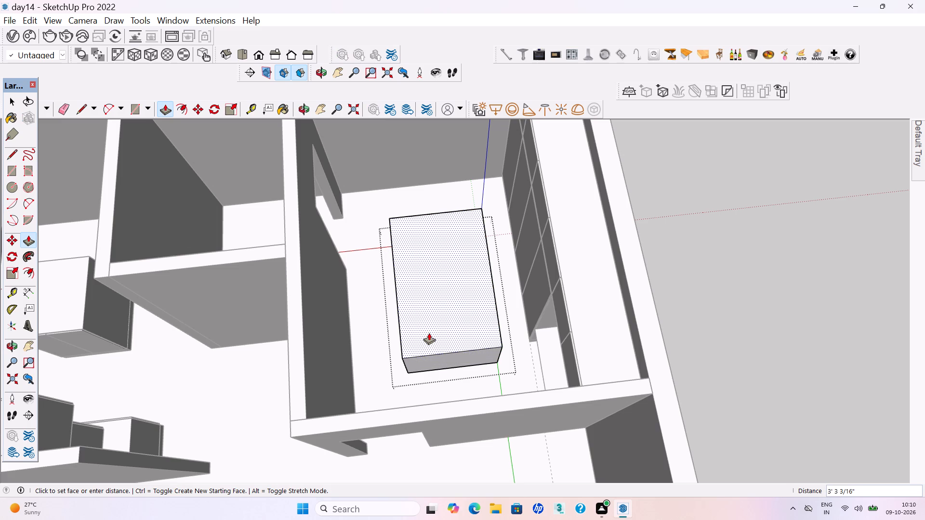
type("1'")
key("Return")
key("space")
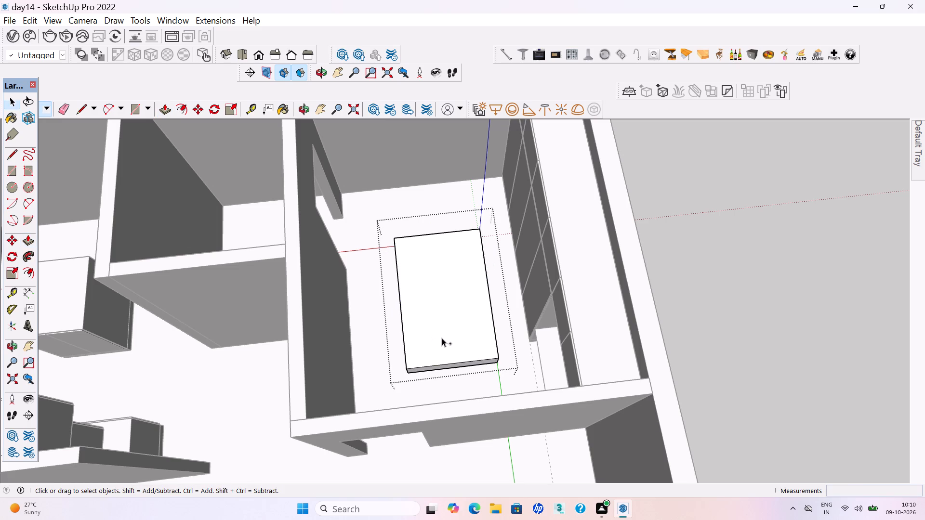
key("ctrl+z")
Extrude the rectangle on the bedroom floor by 1", close its group and save the model.
left_click(434, 361)
key("p")
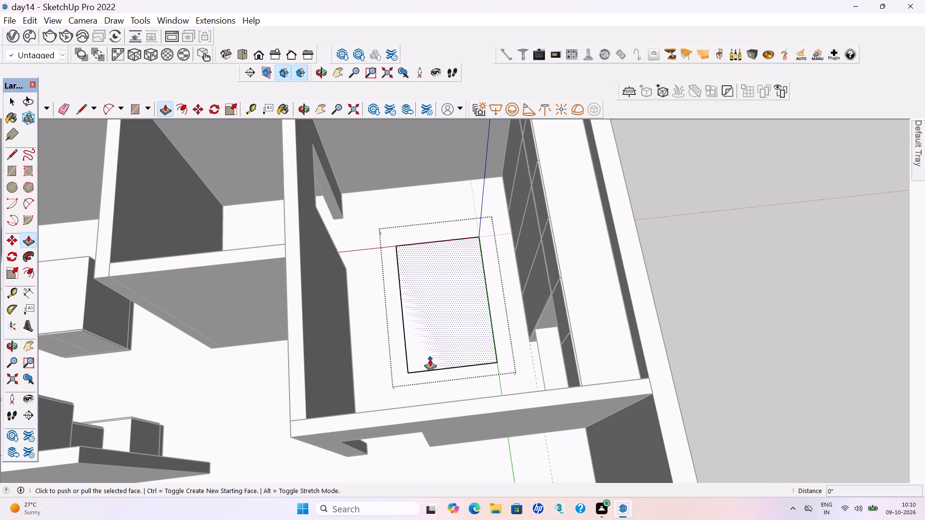
left_click(427, 357)
type("1\"")
key("Return")
key("space")
scroll(434, 344, "down", 2)
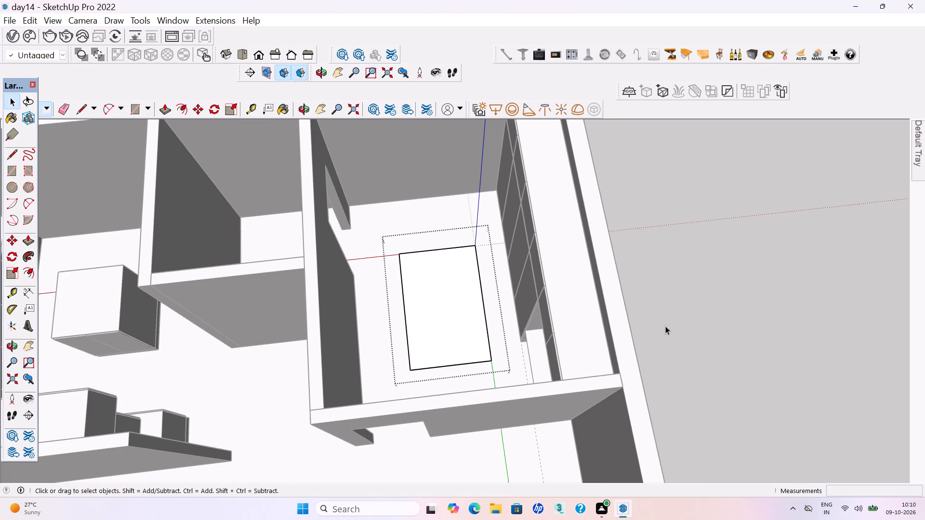
left_click(680, 330)
key("ctrl+s")
key("ctrl+s")
key("ctrl+s")
key("ctrl+s")
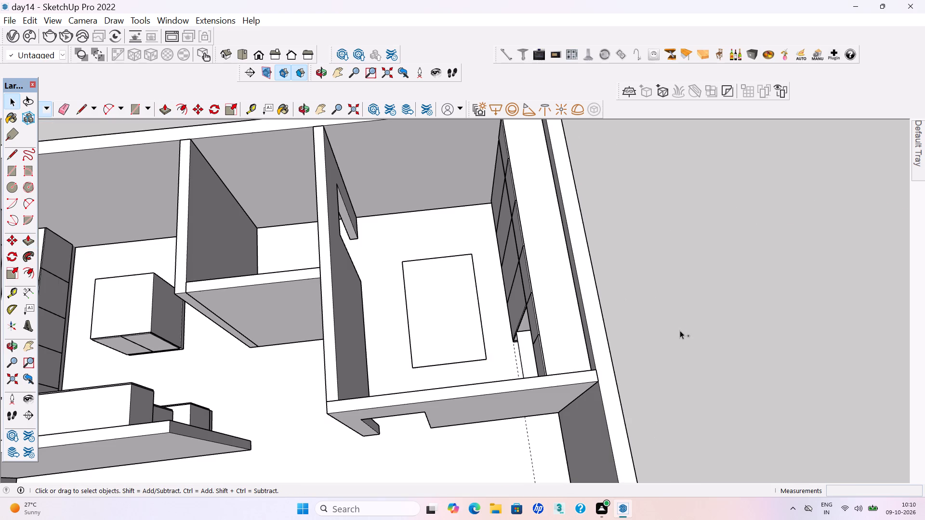
key("ctrl+s")
Draw a rectangle about 6' 11" by 4' 6" over the thin bedroom slab, corner to corner, and make it a group.
middle_click_drag(428, 280, 425, 259)
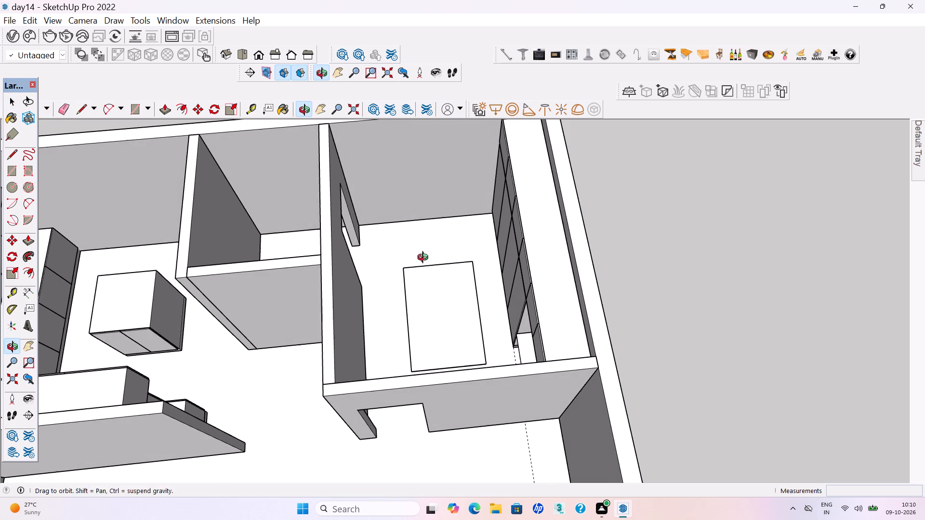
middle_click_drag(425, 259, 424, 257)
middle_click(424, 257)
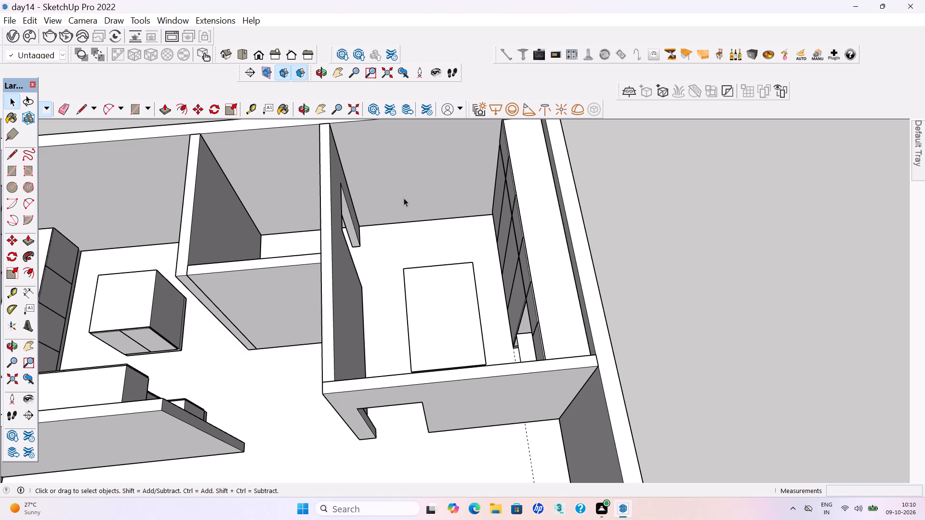
scroll(404, 198, "up", 3)
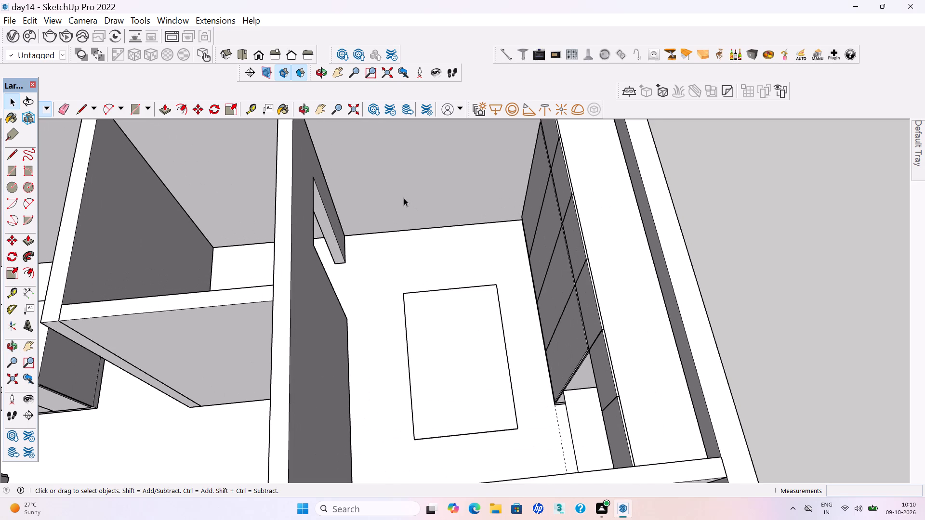
key("r")
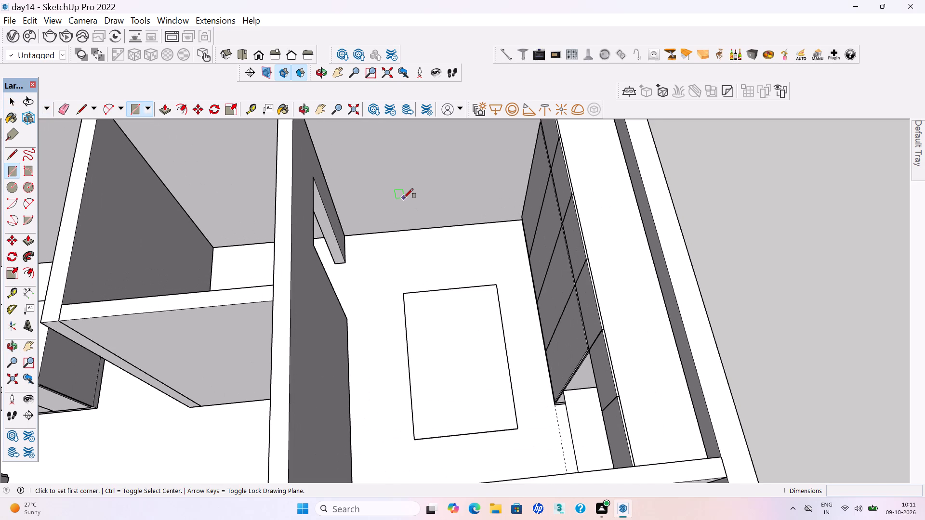
scroll(390, 184, "up", 2)
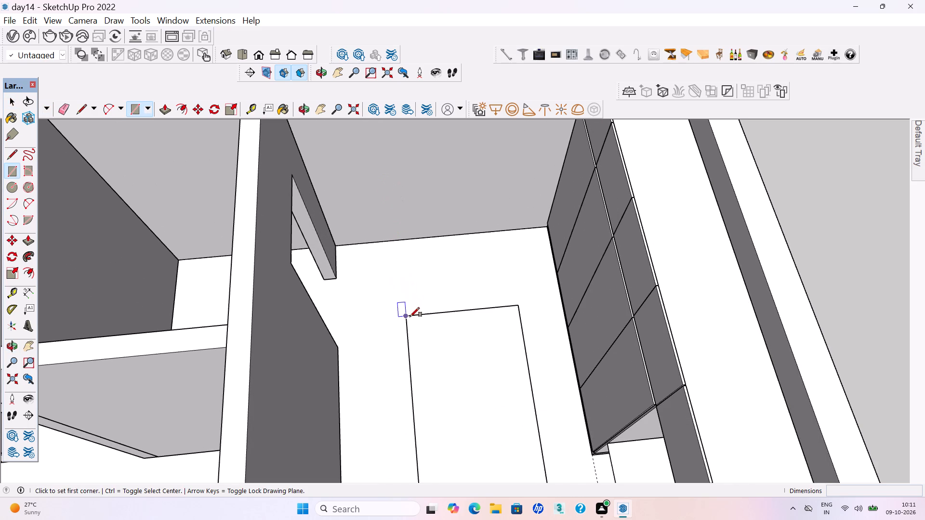
left_click(407, 317)
scroll(404, 306, "down", 7)
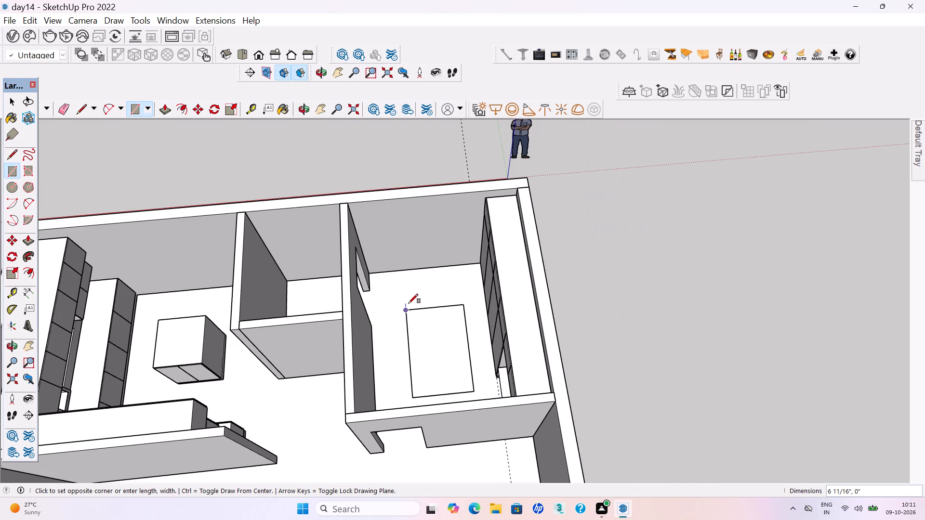
scroll(409, 303, "down", 2)
scroll(463, 349, "down", 2)
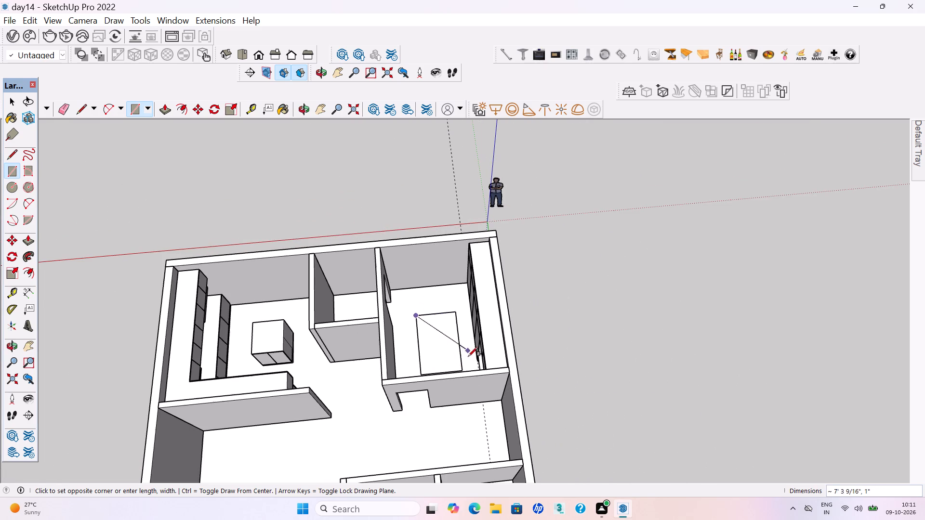
scroll(471, 375, "up", 12)
left_click(453, 372)
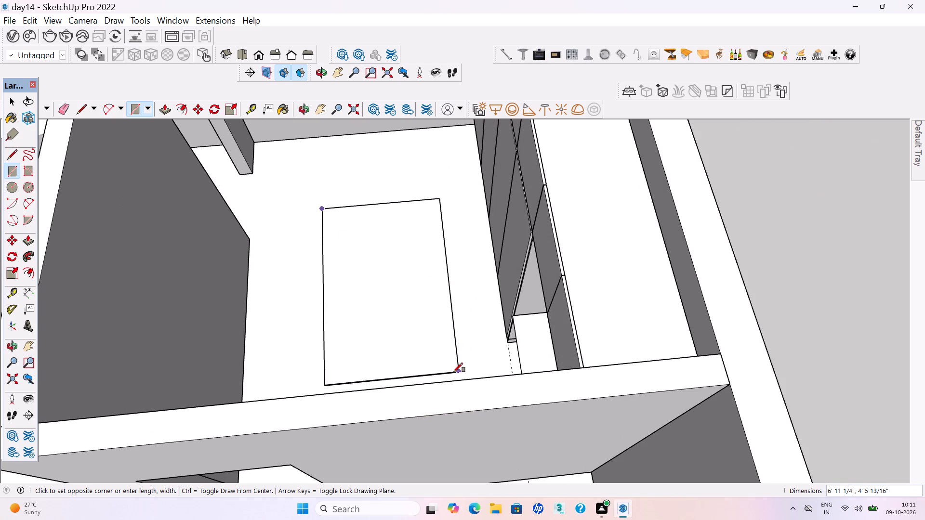
key("space")
double_click(410, 351)
right_click(409, 349)
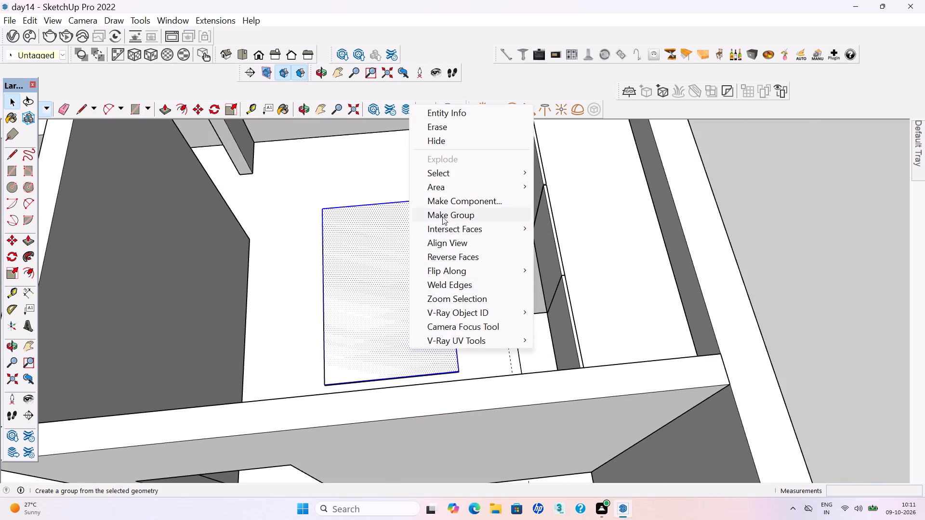
left_click(444, 216)
Extrude the grouped rectangle on top of the bedroom slab upward 12", close the group and save the model.
double_click(407, 348)
left_click(407, 348)
key("p")
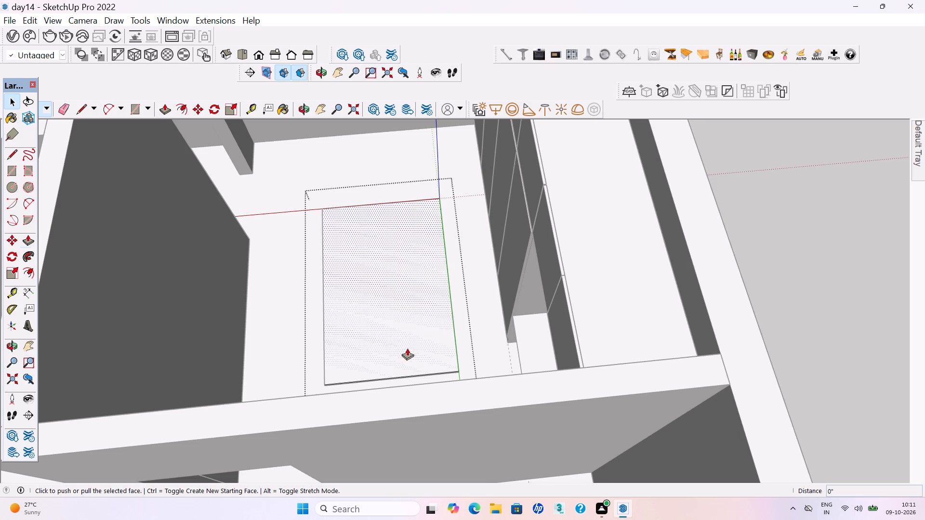
left_click(405, 359)
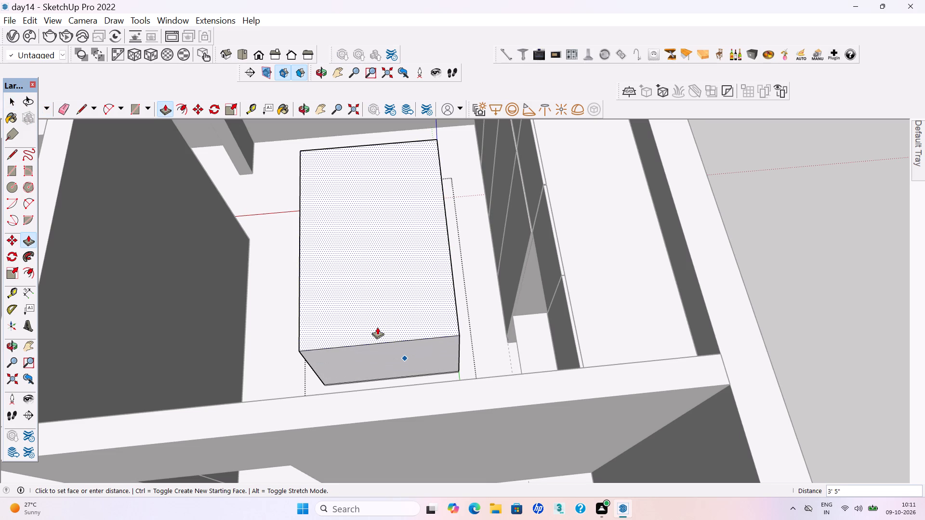
type("12")
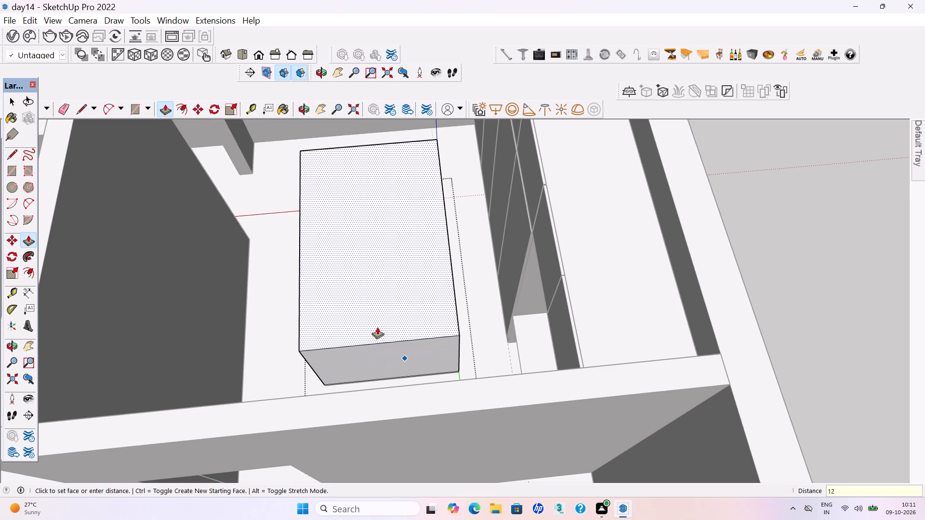
key("shift+quotedbl")
key("Return")
key("space")
scroll(388, 334, "down", 4)
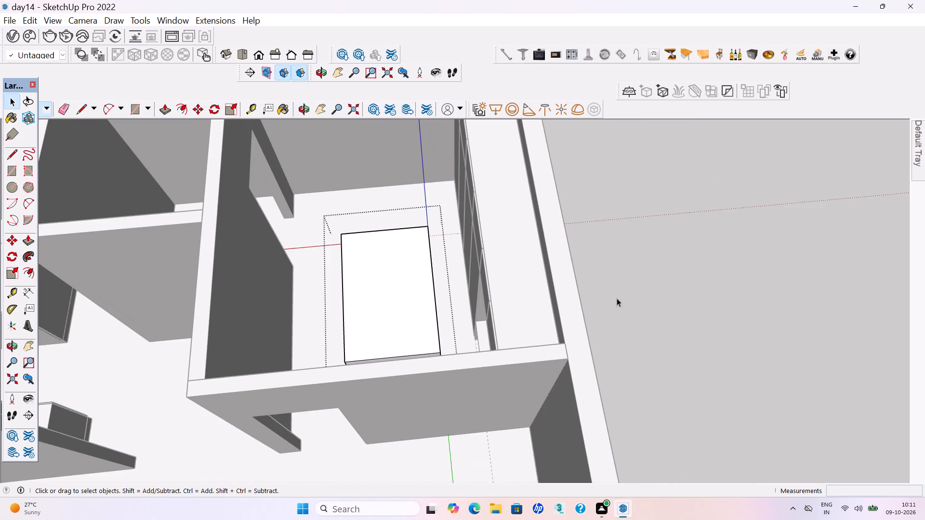
left_click(692, 321)
key("ctrl+s")
key("ctrl+s")
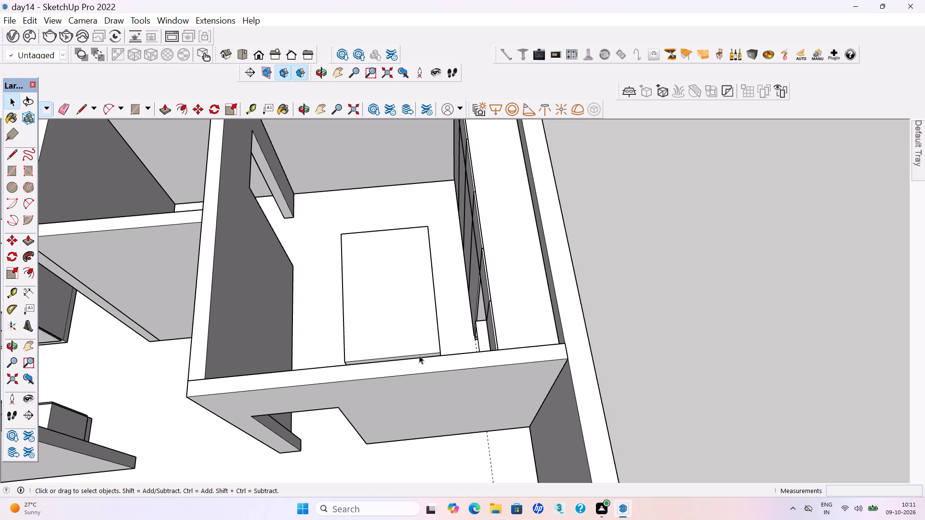
Examine the block on the bedroom floor from different sides, along with its position relative to the wardrobe and surrounding walls.
scroll(415, 357, "down", 6)
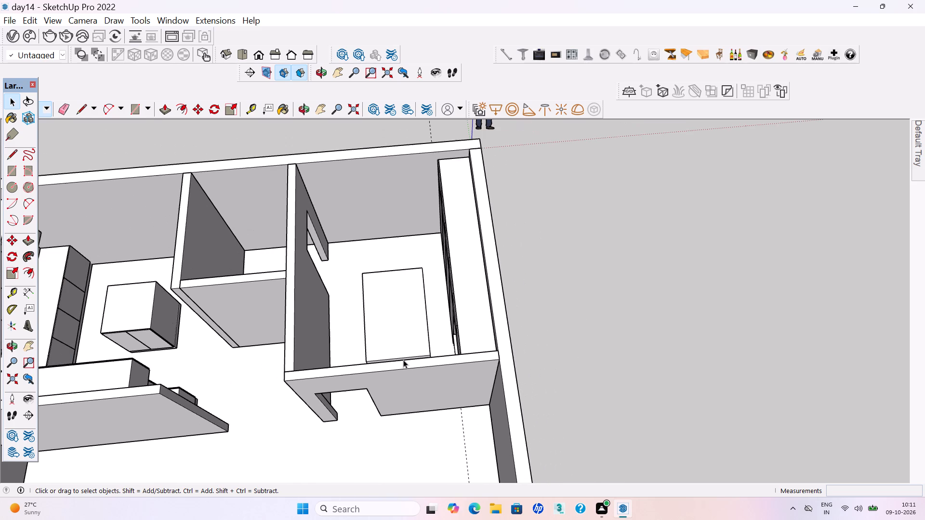
scroll(455, 367, "down", 2)
middle_click_drag(454, 347, 451, 324)
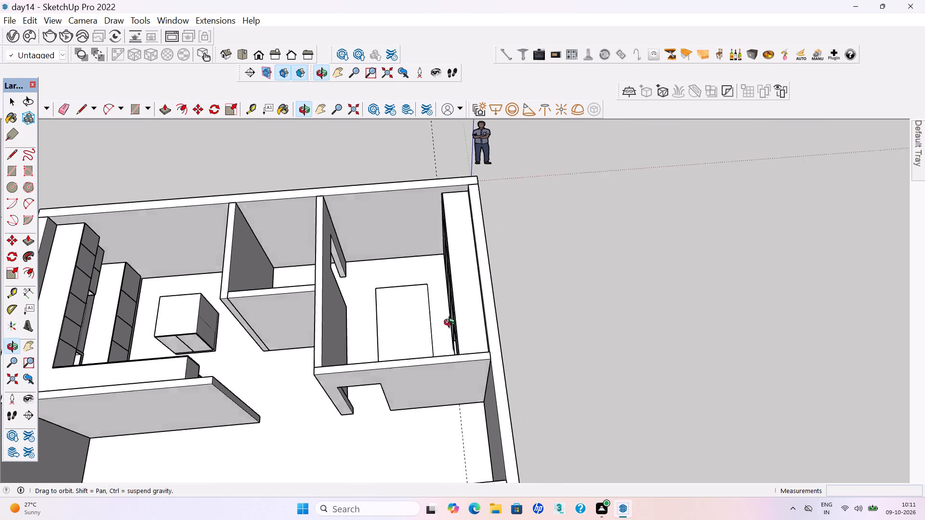
middle_click_drag(451, 324, 449, 276)
middle_click_drag(361, 375, 924, 389)
middle_click_drag(347, 394, 445, 424)
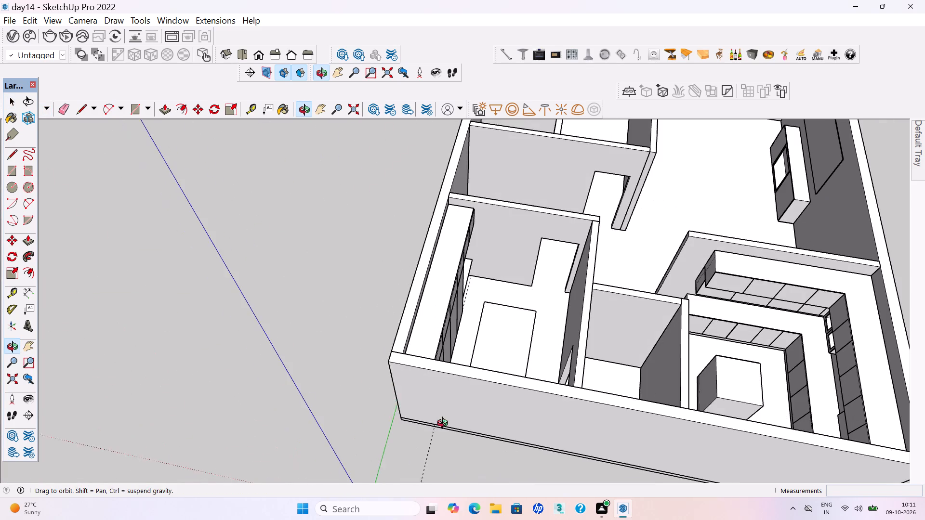
middle_click_drag(445, 424, 447, 425)
scroll(535, 294, "up", 7)
scroll(421, 328, "down", 2)
middle_click_drag(648, 389, 111, 491)
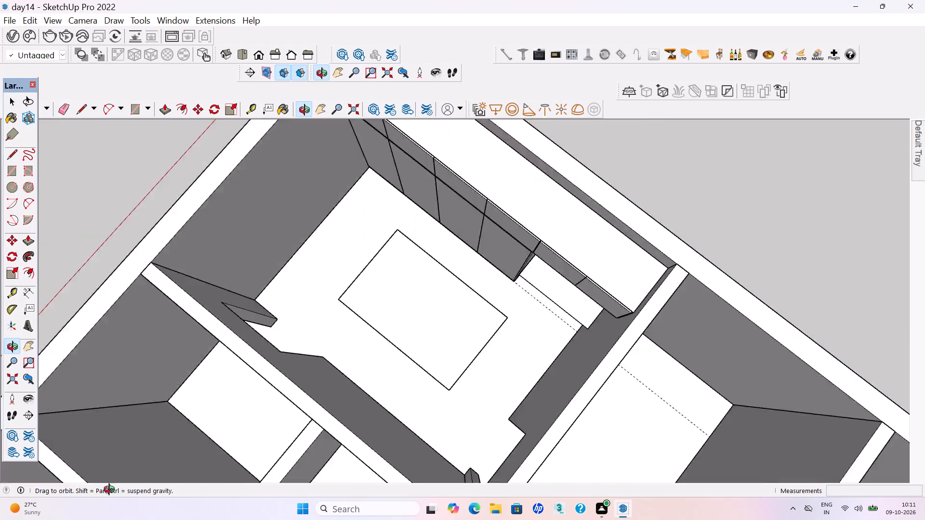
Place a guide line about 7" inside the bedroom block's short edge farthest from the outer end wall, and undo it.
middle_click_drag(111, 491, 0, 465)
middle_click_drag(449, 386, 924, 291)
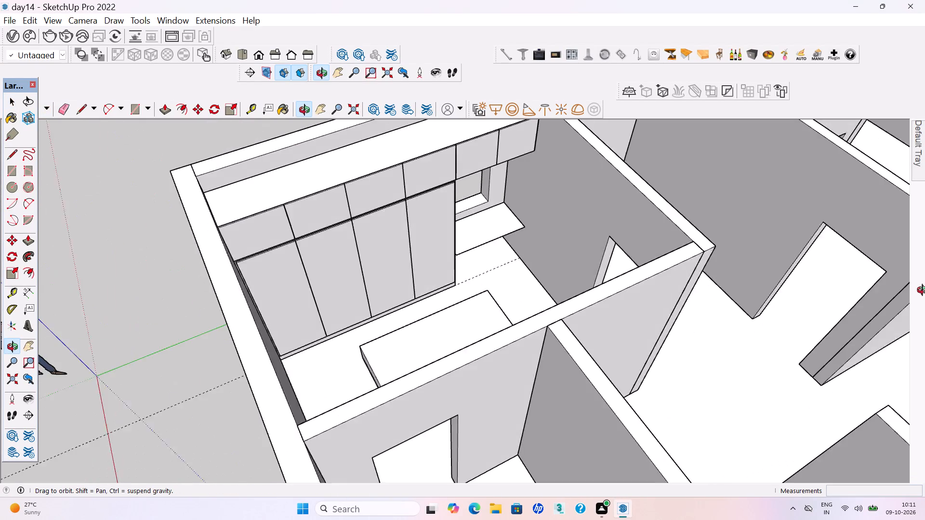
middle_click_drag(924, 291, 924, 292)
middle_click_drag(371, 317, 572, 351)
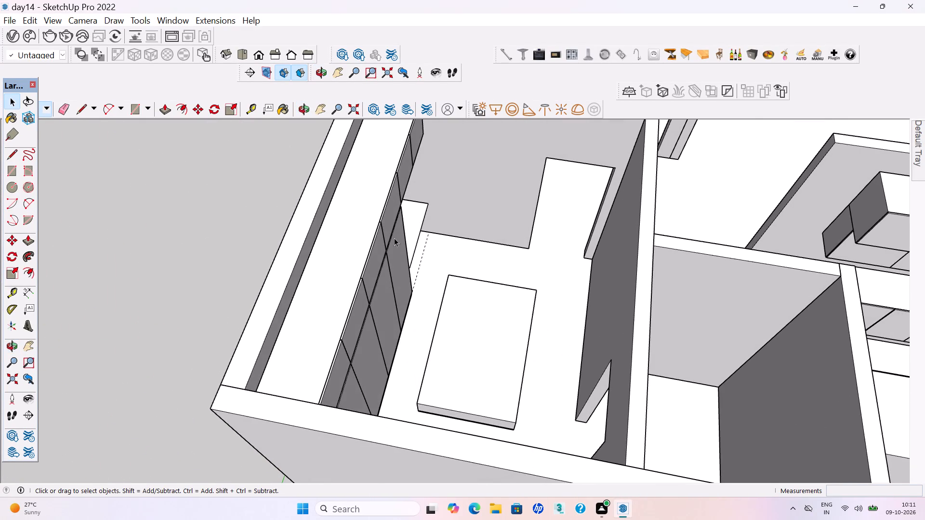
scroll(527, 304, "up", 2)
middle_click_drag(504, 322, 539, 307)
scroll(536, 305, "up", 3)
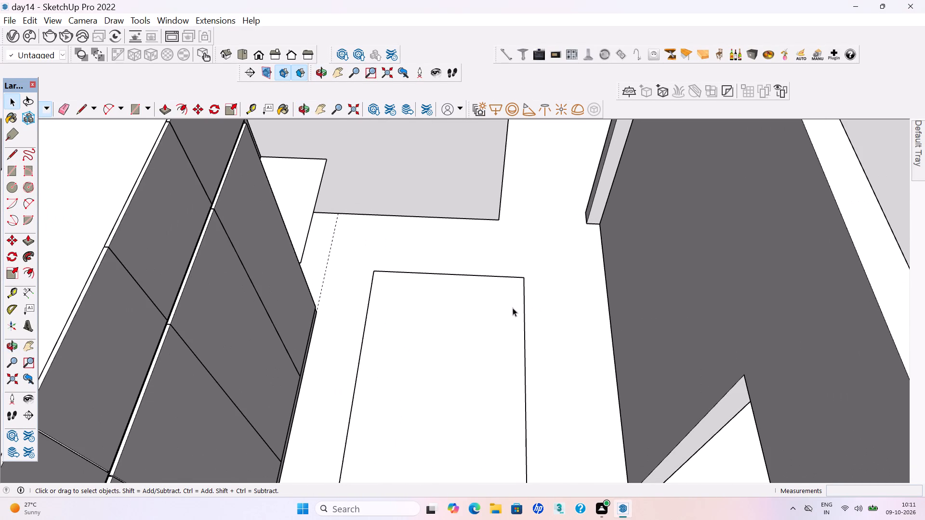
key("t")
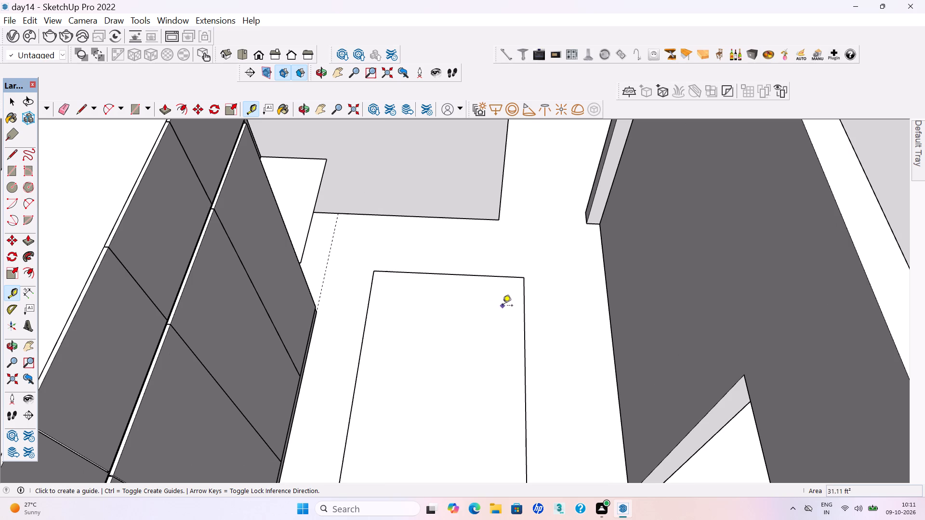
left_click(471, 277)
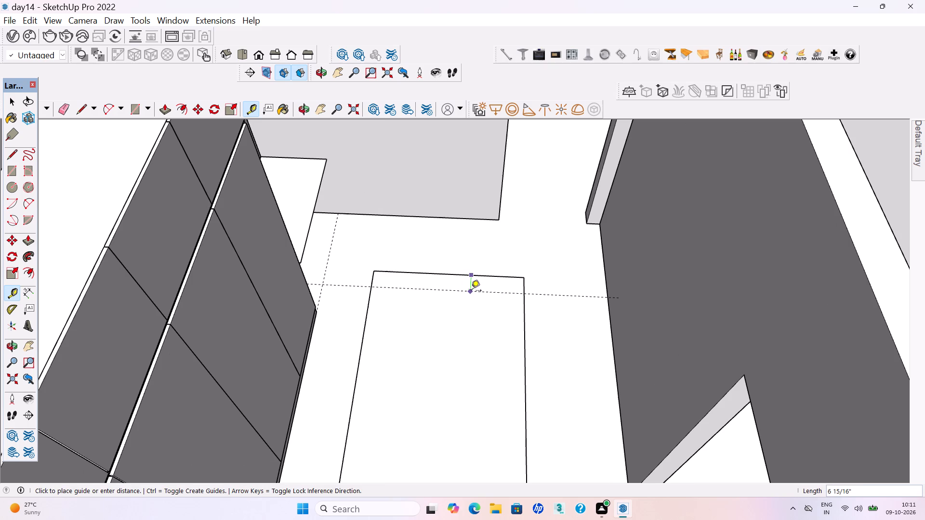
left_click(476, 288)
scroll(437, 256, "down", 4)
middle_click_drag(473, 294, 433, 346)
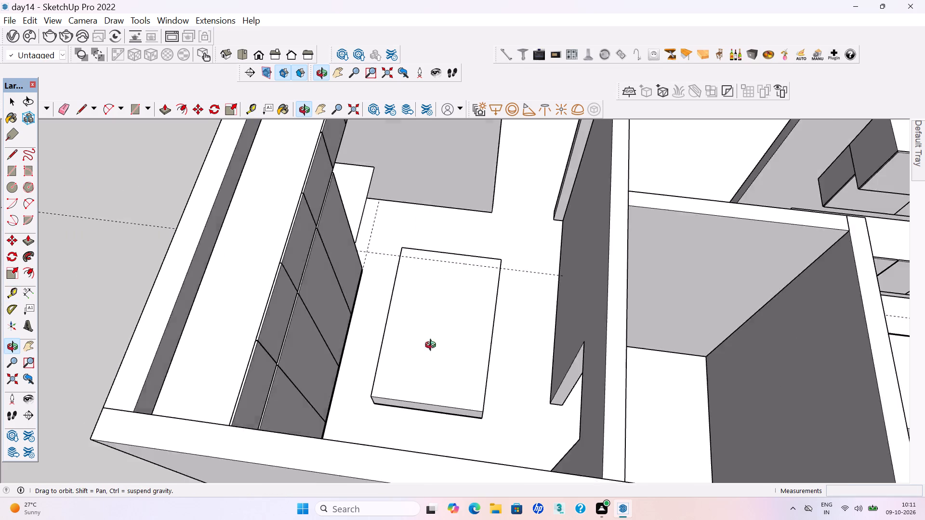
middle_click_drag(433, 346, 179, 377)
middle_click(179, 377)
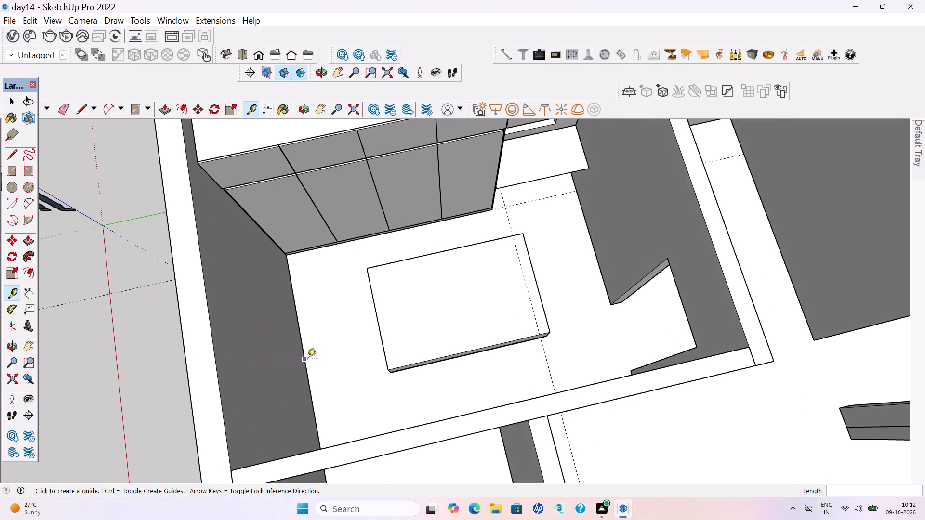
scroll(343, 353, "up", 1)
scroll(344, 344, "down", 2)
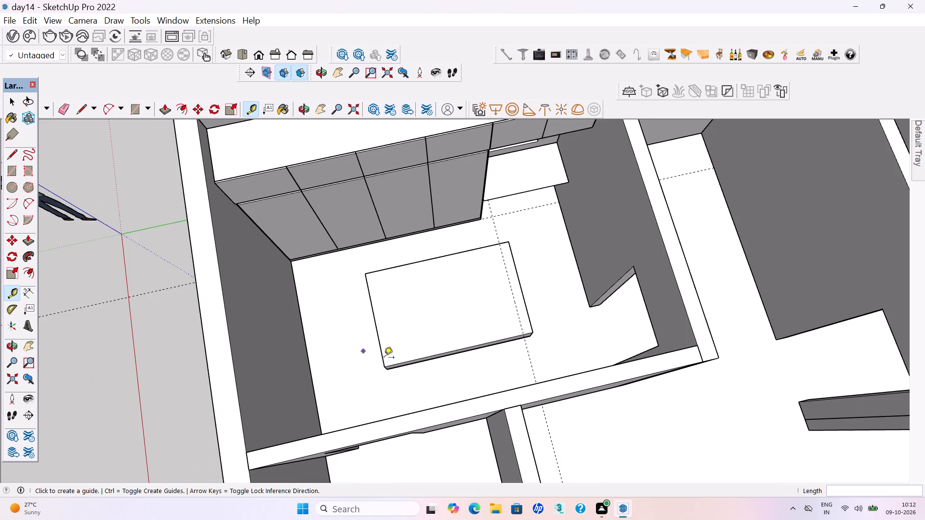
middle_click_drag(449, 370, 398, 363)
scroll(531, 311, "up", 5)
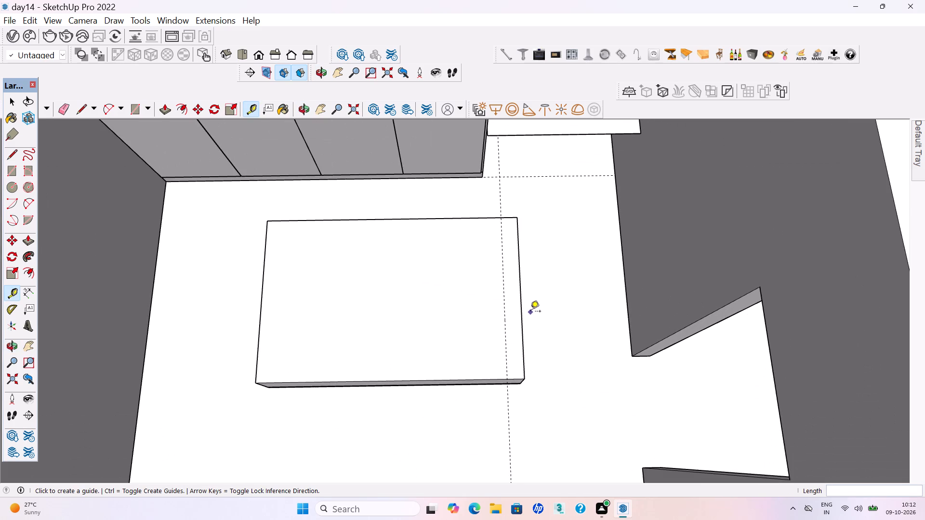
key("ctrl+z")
Draw a 4' 5 13/16" by 2 3/8" rectangle along the block's short edge facing the outer end wall, using an offset guide, and group it.
left_click(258, 322)
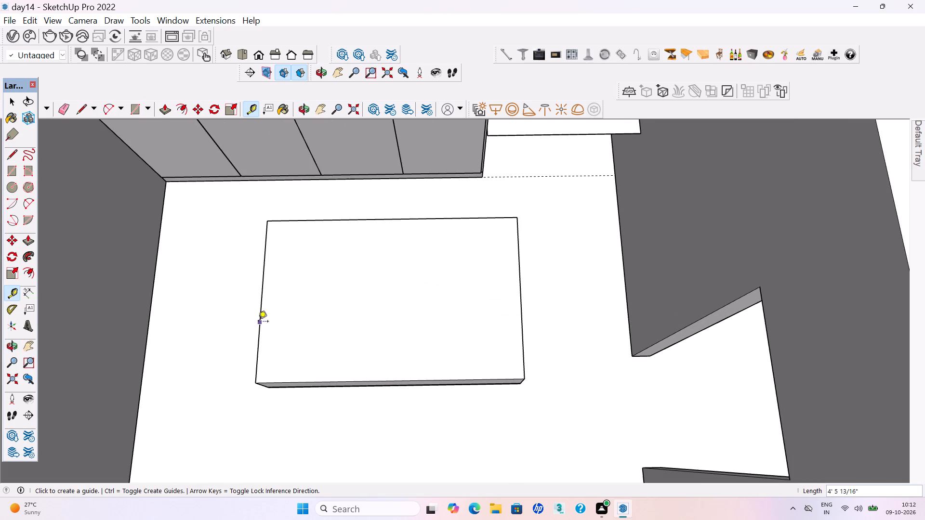
left_click(267, 323)
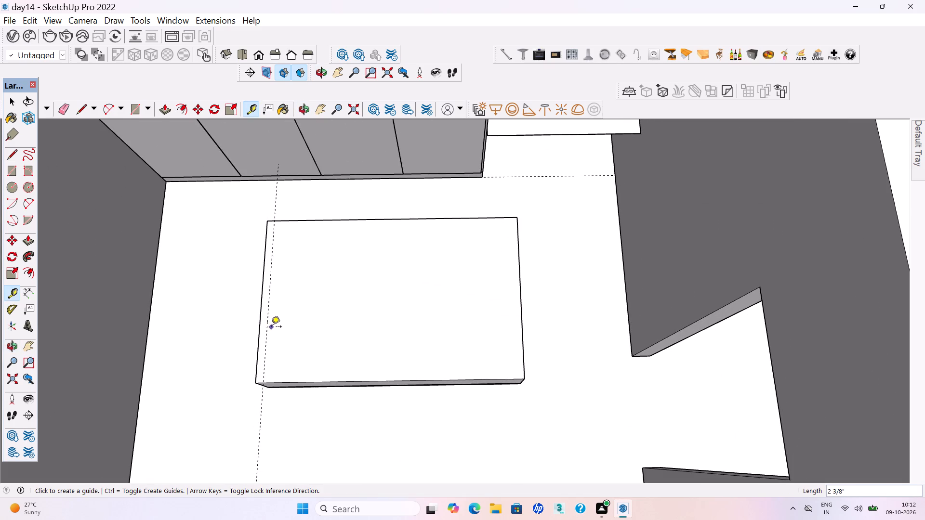
scroll(271, 327, "up", 2)
key("space")
key("r")
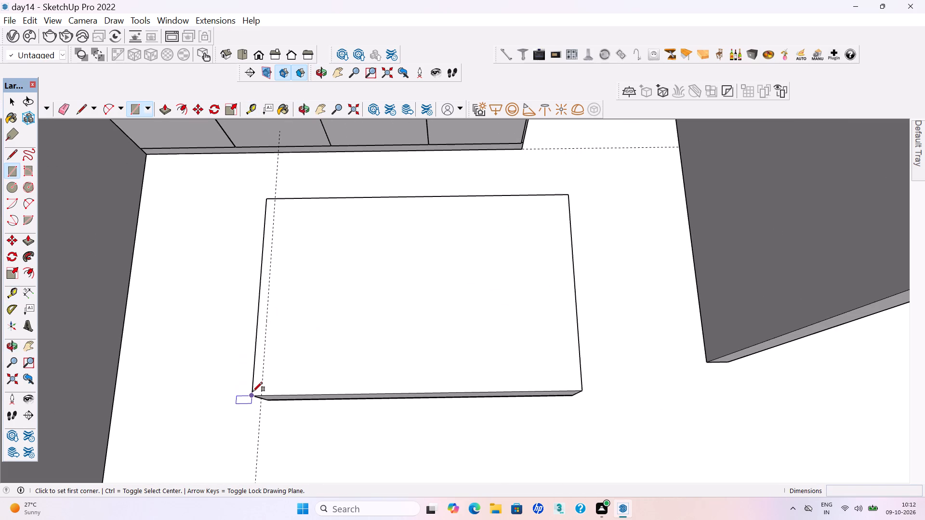
left_click(253, 395)
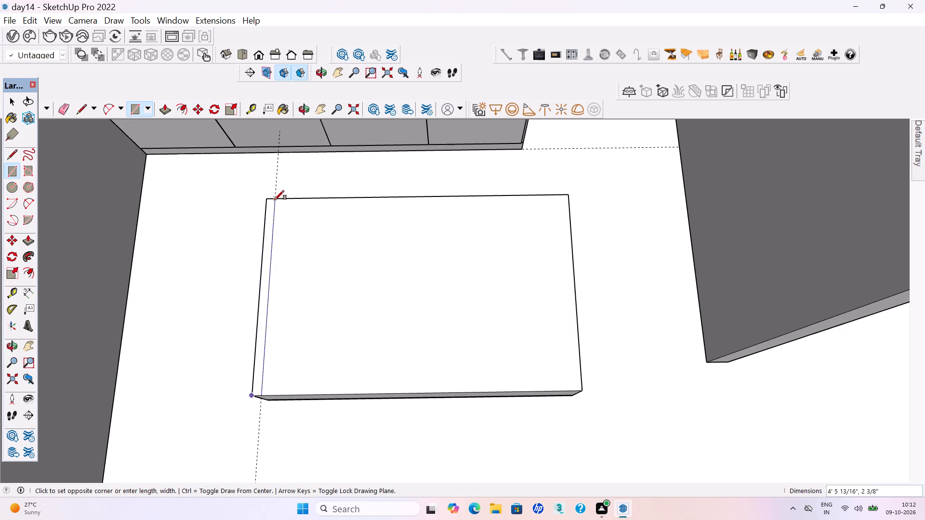
left_click(275, 200)
key("space")
scroll(270, 314, "up", 4)
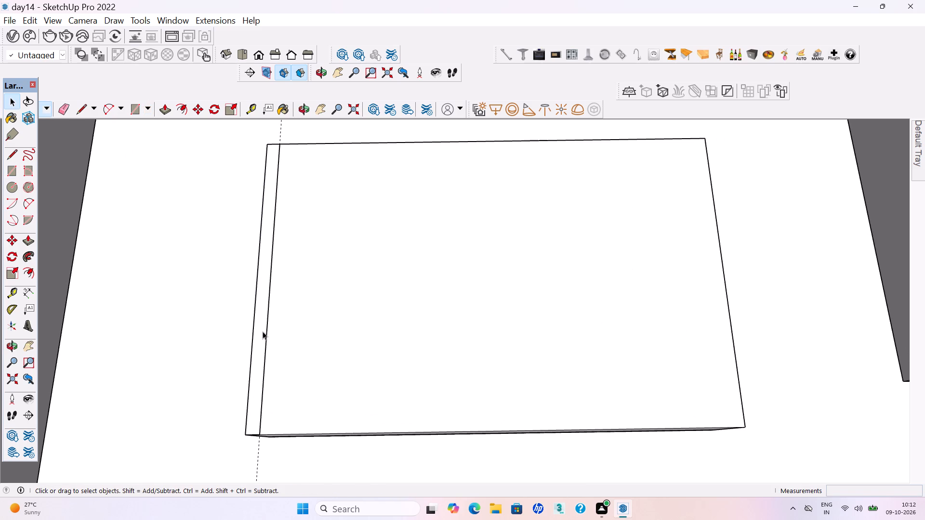
double_click(262, 331)
right_click(262, 330)
left_click(295, 198)
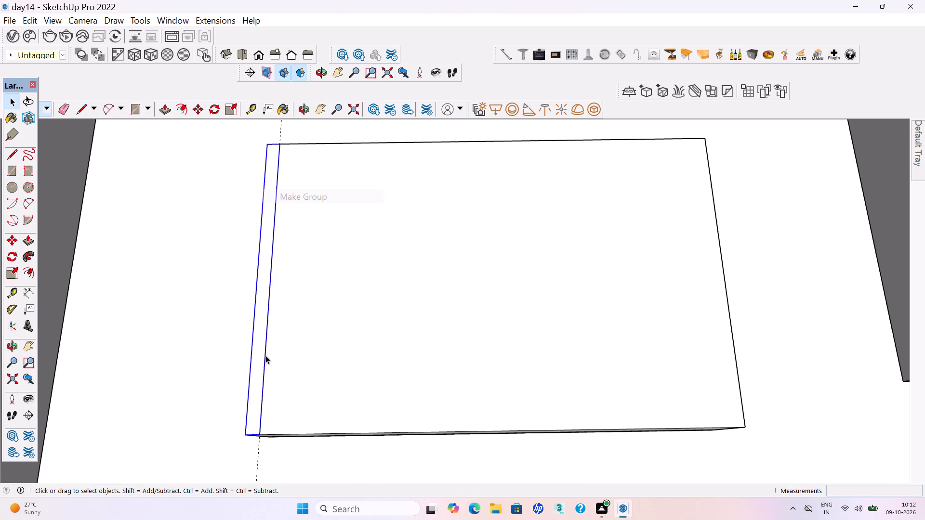
Extrude the narrow grouped strip upward about 3' 5" as the bed's headboard, close the group and save the model.
double_click(256, 369)
left_click(259, 374)
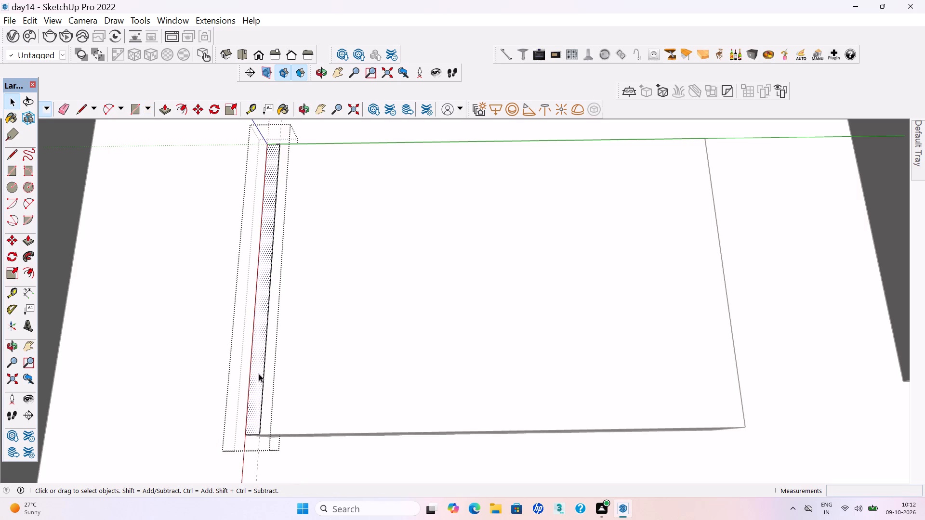
key("p")
left_click(259, 374)
scroll(237, 311, "down", 3)
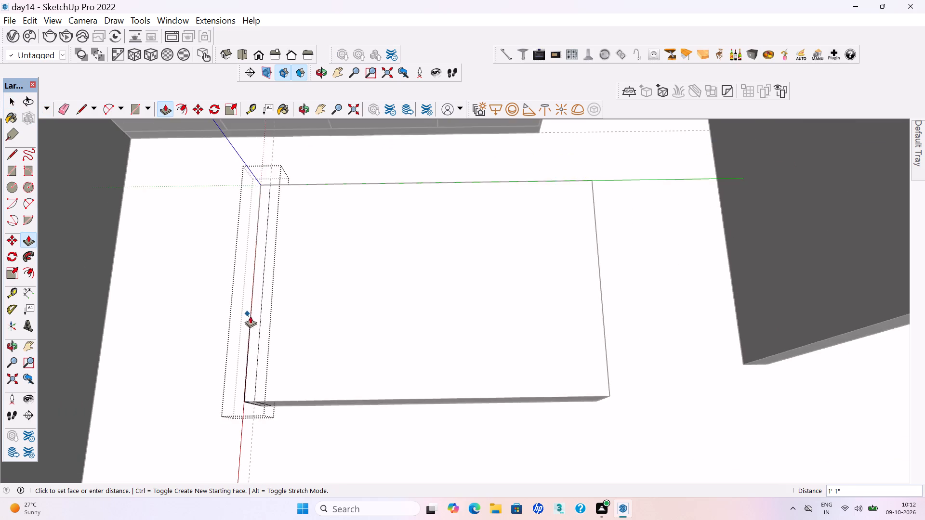
scroll(269, 352, "down", 9)
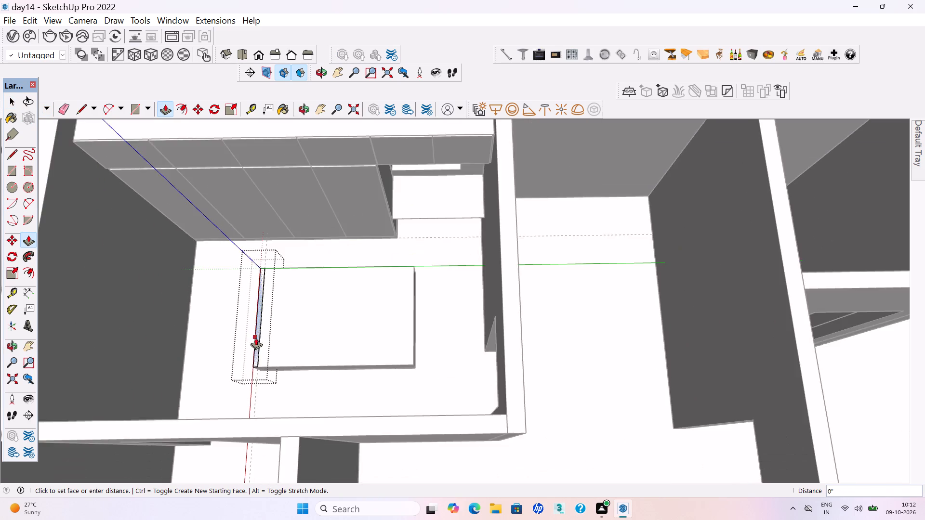
middle_click_drag(251, 340, 99, 280)
middle_click(99, 280)
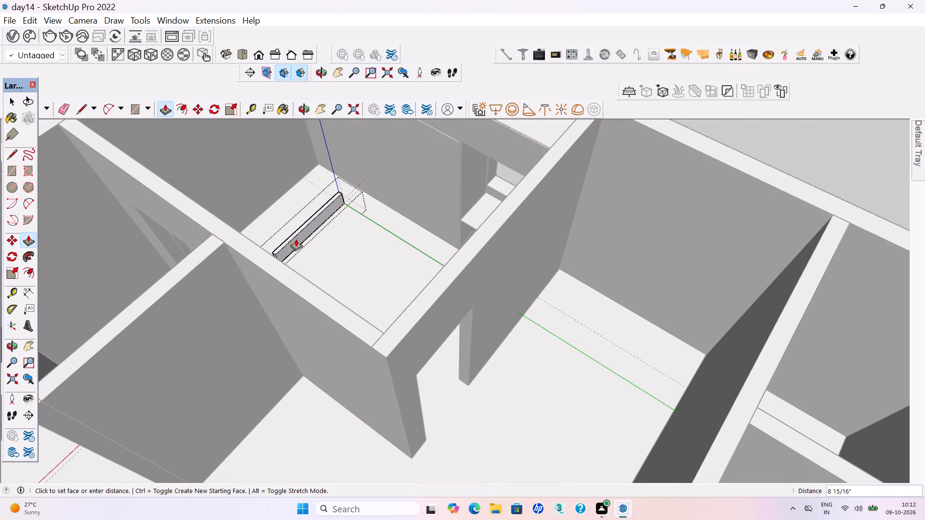
middle_click_drag(294, 239, 0, 282)
scroll(328, 337, "down", 8)
scroll(426, 238, "up", 1)
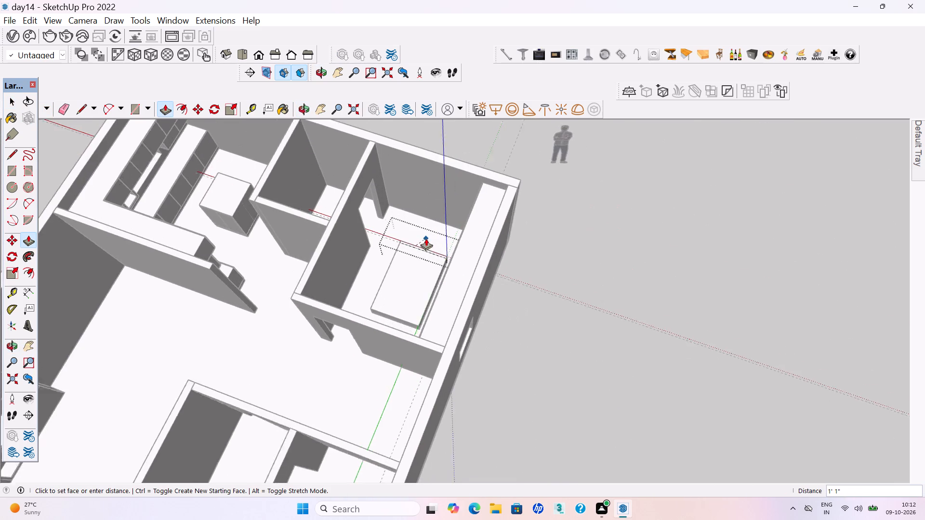
scroll(426, 238, "up", 2)
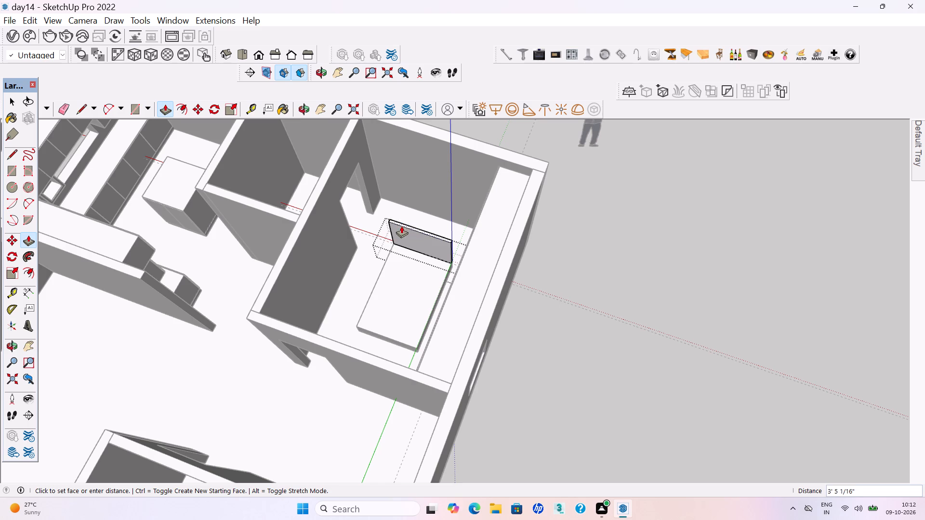
left_click(400, 226)
key("space")
left_click(629, 416)
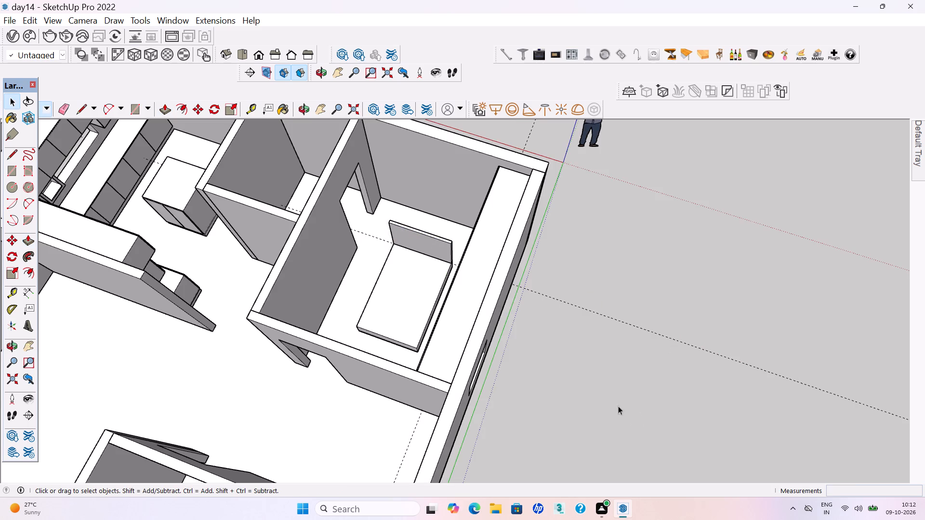
key("ctrl+s")
key("ctrl+s")
key("ctrl+s")
key("ctrl+s")
key("ctrl+s")
key("ctrl+s")
key("ctrl+s")
key("ctrl+s")
key("ctrl+s")
key("ctrl+s")
key("ctrl+s")
key("ctrl+s")
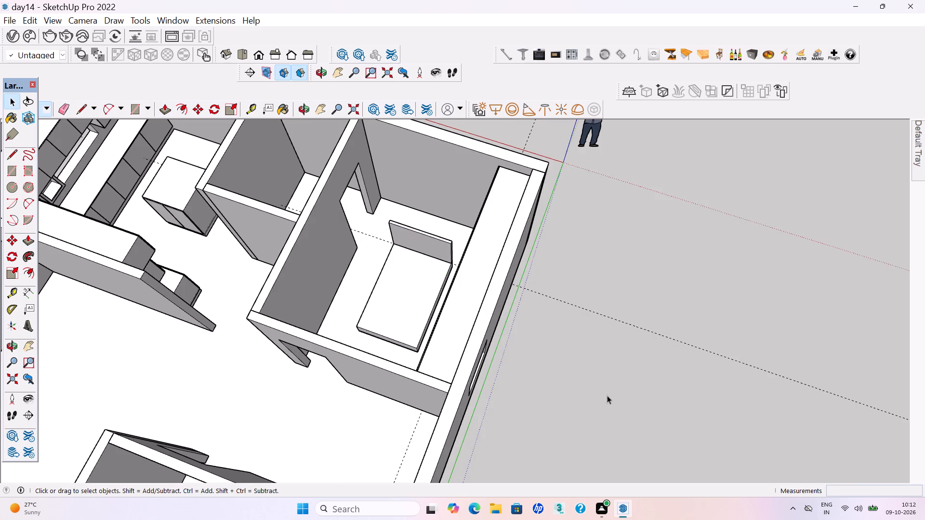
Examine the whole house layout from several sides, including the bed with its headboard, the kitchen and the living room.
scroll(599, 410, "down", 3)
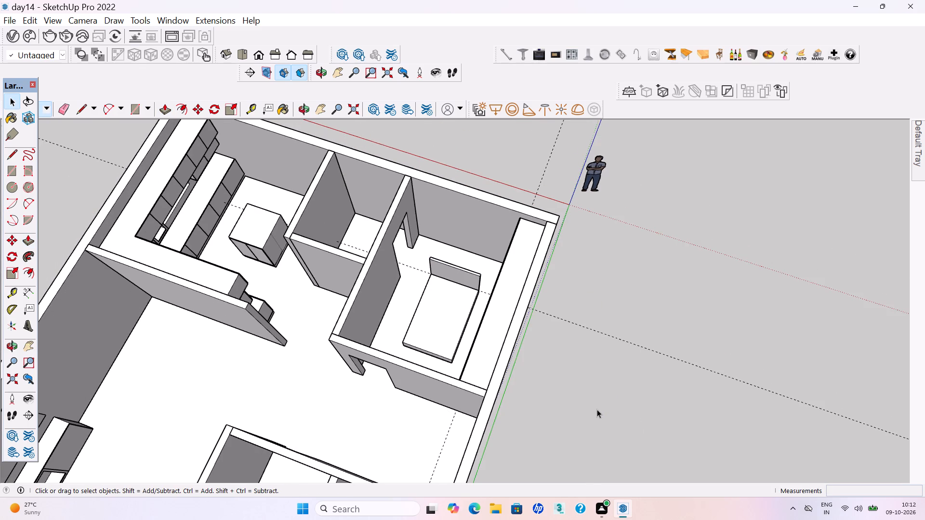
scroll(537, 427, "down", 3)
middle_click_drag(527, 418, 577, 395)
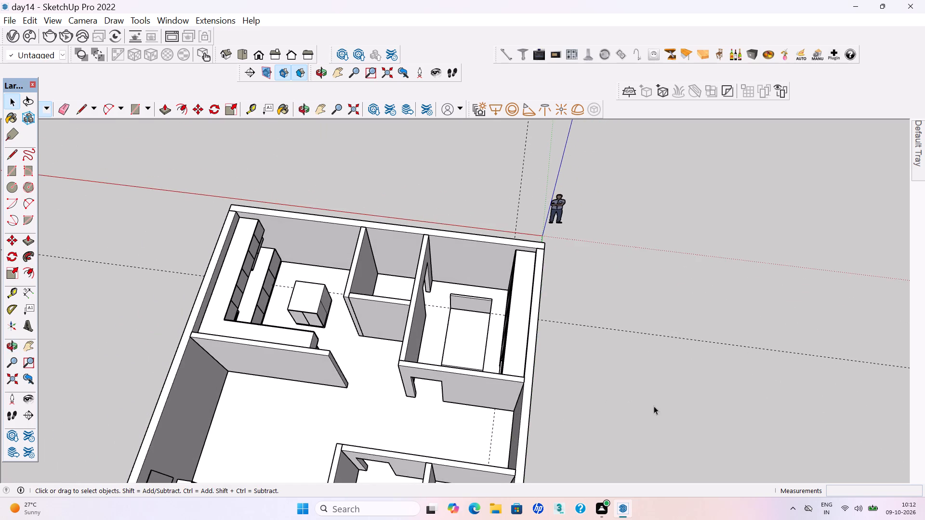
left_click(655, 406)
scroll(519, 406, "down", 2)
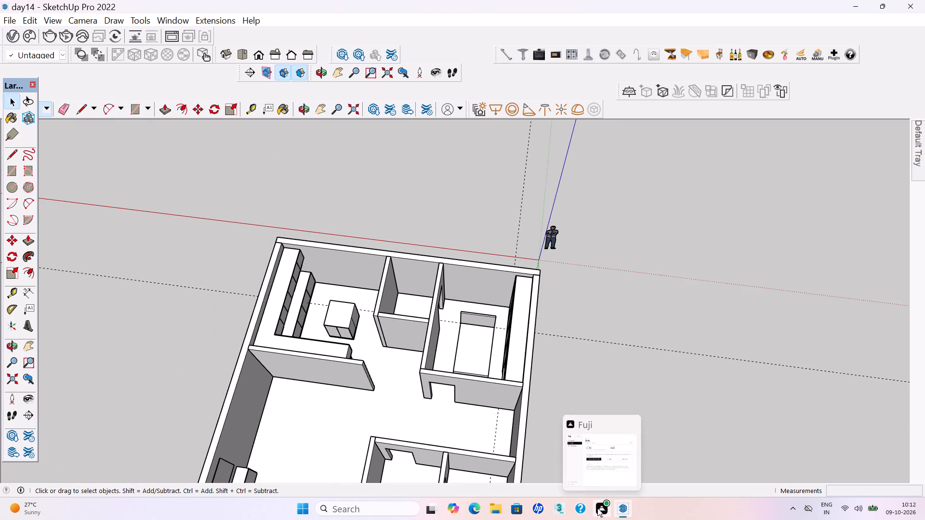
middle_click_drag(383, 357, 424, 294)
scroll(438, 292, "down", 1)
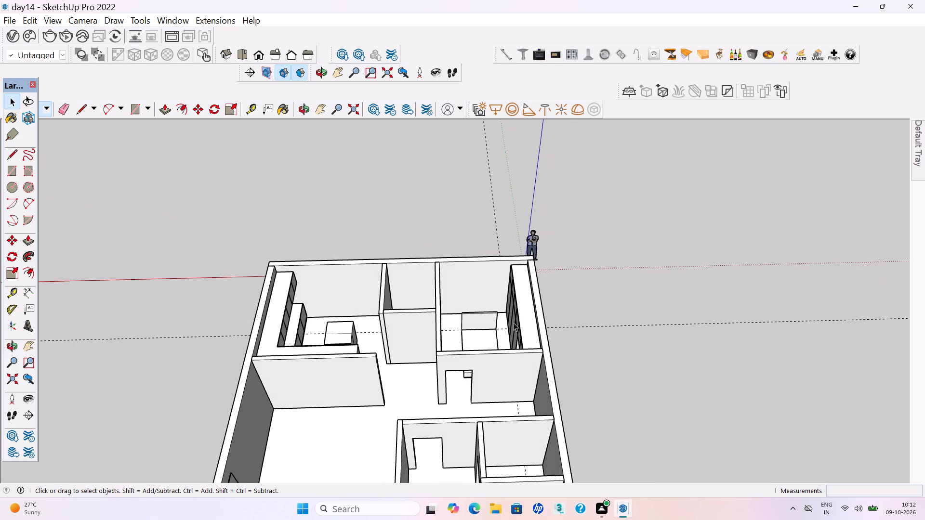
left_click(651, 431)
scroll(351, 242, "down", 3)
middle_click_drag(517, 252, 516, 337)
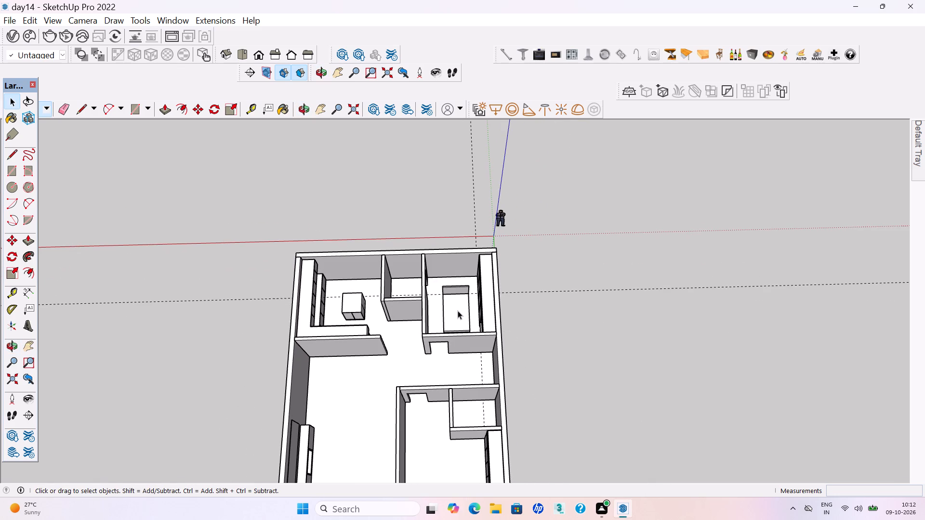
scroll(464, 256, "down", 1)
middle_click_drag(438, 338, 452, 301)
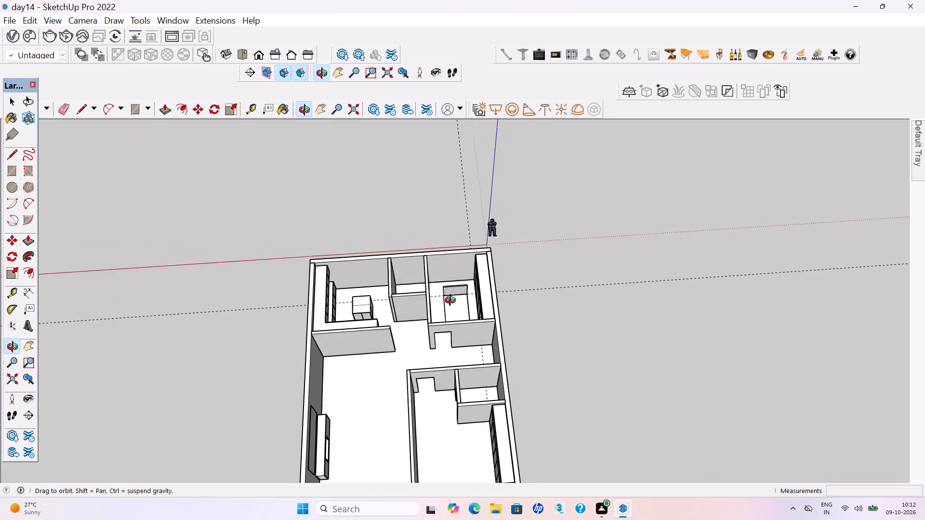
middle_click_drag(452, 301, 460, 278)
scroll(531, 256, "down", 4)
middle_click_drag(431, 327, 58, 312)
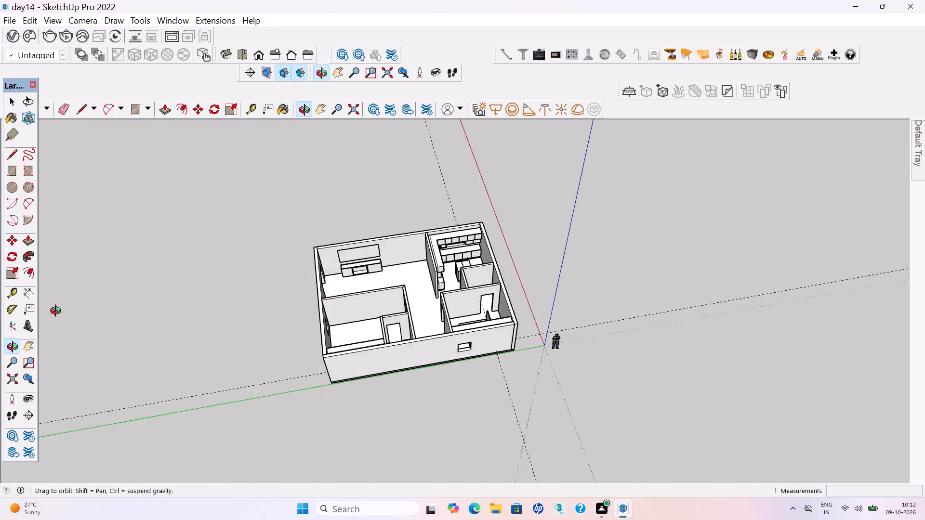
middle_click_drag(58, 312, 28, 308)
scroll(339, 208, "up", 4)
scroll(419, 222, "up", 6)
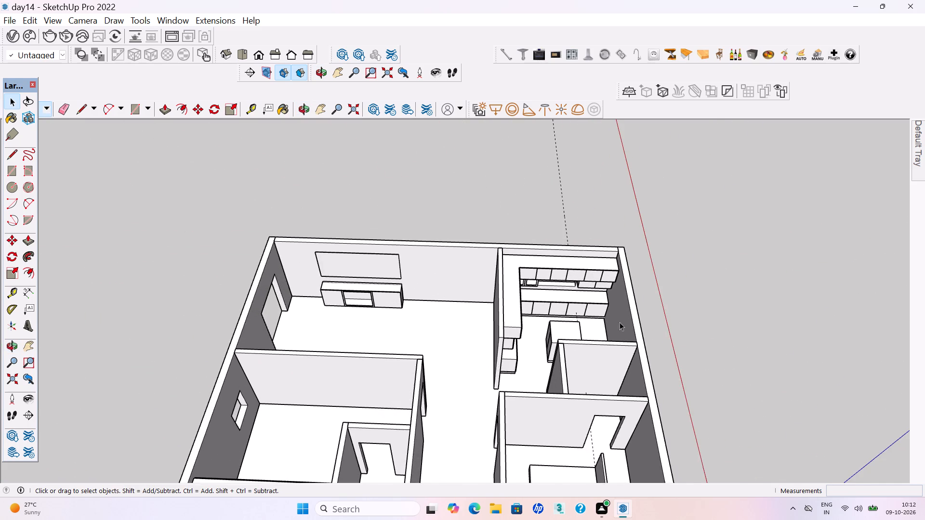
middle_click_drag(612, 337, 818, 341)
scroll(218, 192, "down", 3)
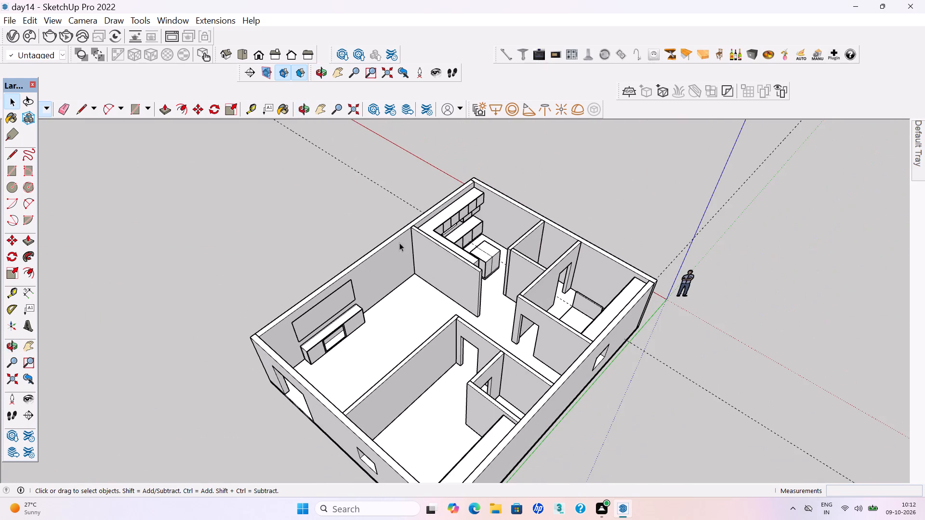
Delete the dashed guide line running across the house parallel to the red axis and save the model.
left_click_drag(701, 439, 687, 360)
left_click_drag(746, 447, 721, 388)
left_click_drag(721, 388, 709, 367)
key("Delete")
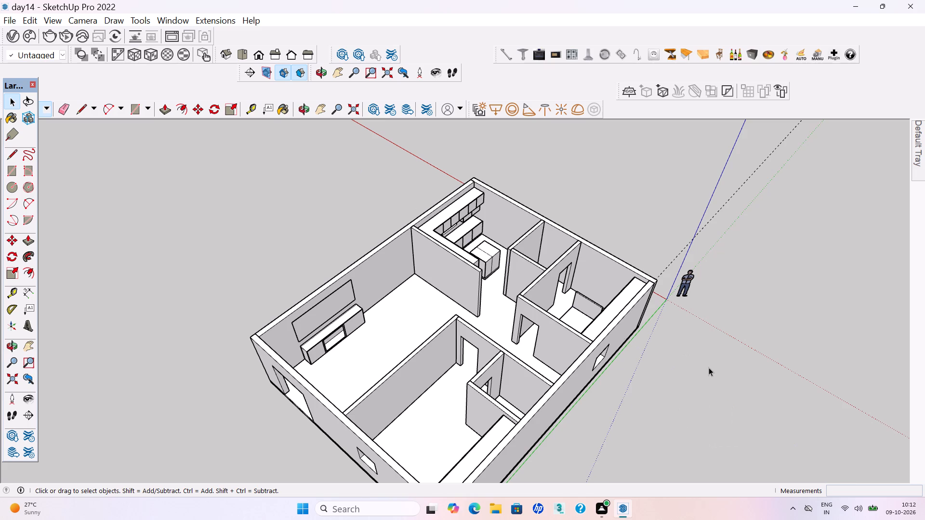
key("ctrl+s")
key("ctrl+s")
key("ctrl+s")
key("ctrl+s")
key("ctrl+s")
key("ctrl+s")
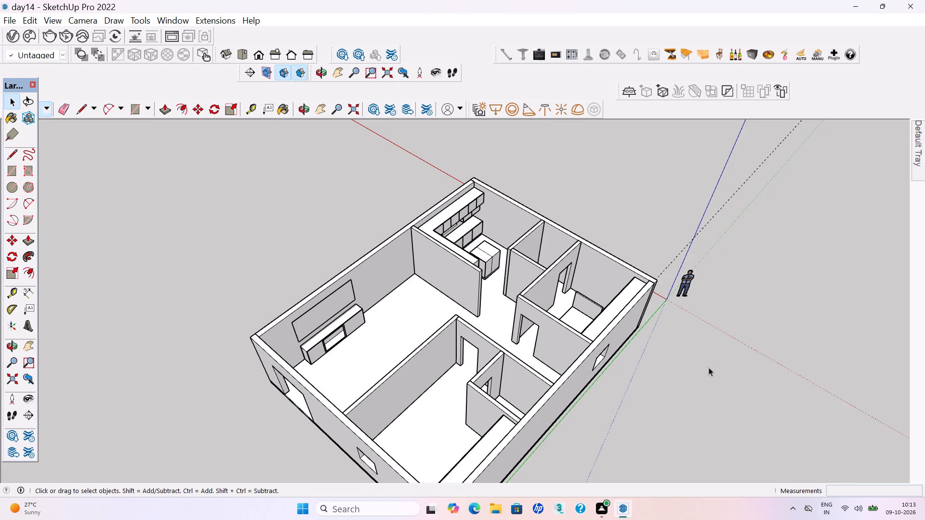
Draw a rectangle of about 2' 8 13/16" by 3' 6 9/16" closing the middle opening of the living room's low wall unit.
scroll(506, 348, "down", 1)
middle_click_drag(446, 368, 385, 387)
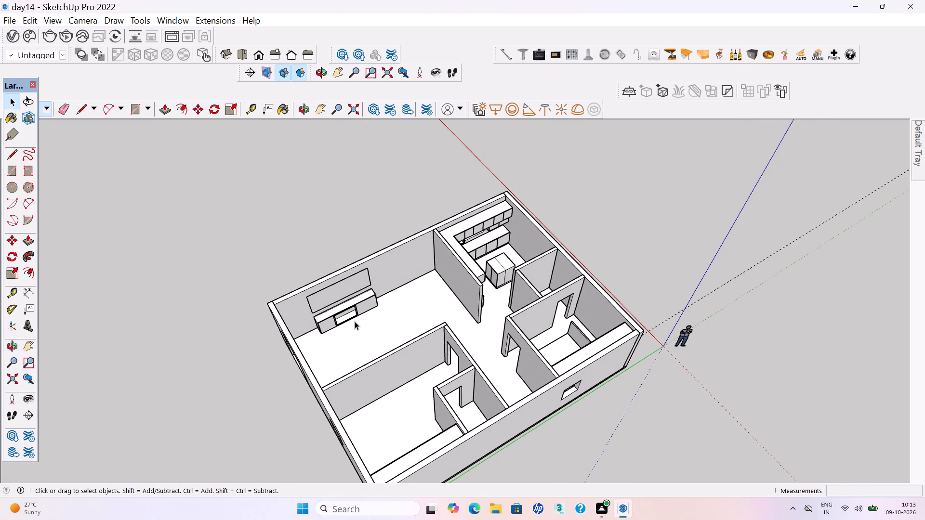
scroll(355, 321, "down", 3)
middle_click_drag(428, 340, 365, 374)
scroll(364, 373, "down", 1)
scroll(358, 356, "up", 4)
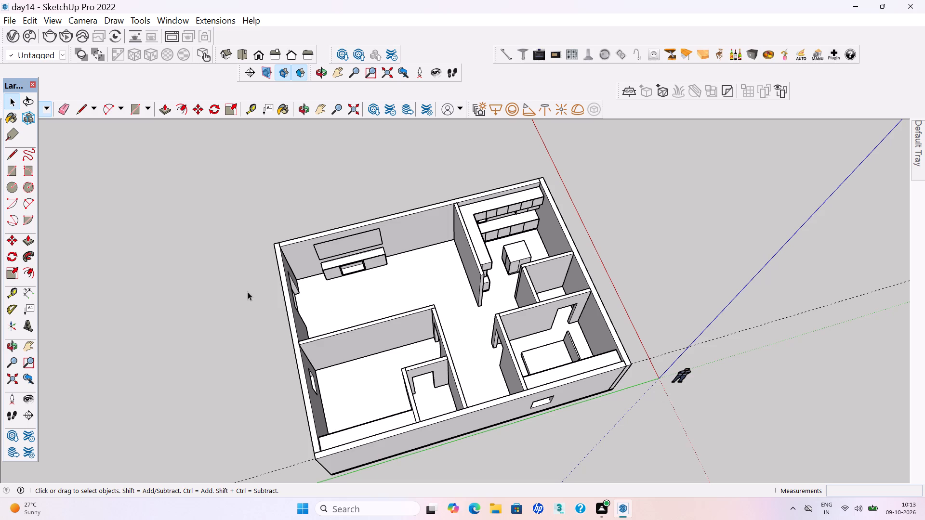
middle_click_drag(383, 259, 357, 216)
scroll(357, 218, "up", 9)
scroll(376, 312, "up", 11)
middle_click_drag(314, 220, 263, 161)
scroll(230, 211, "up", 4)
key("r")
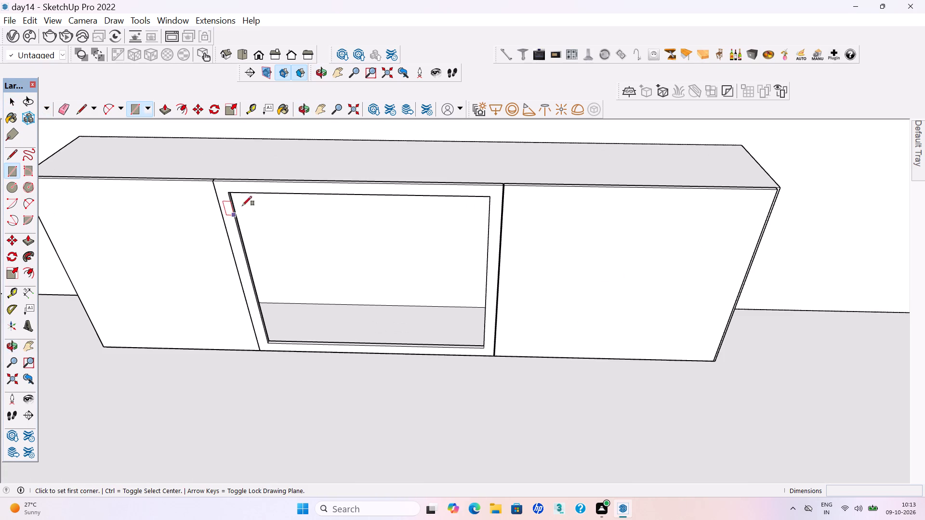
scroll(244, 200, "up", 9)
left_click(200, 183)
scroll(198, 183, "down", 3)
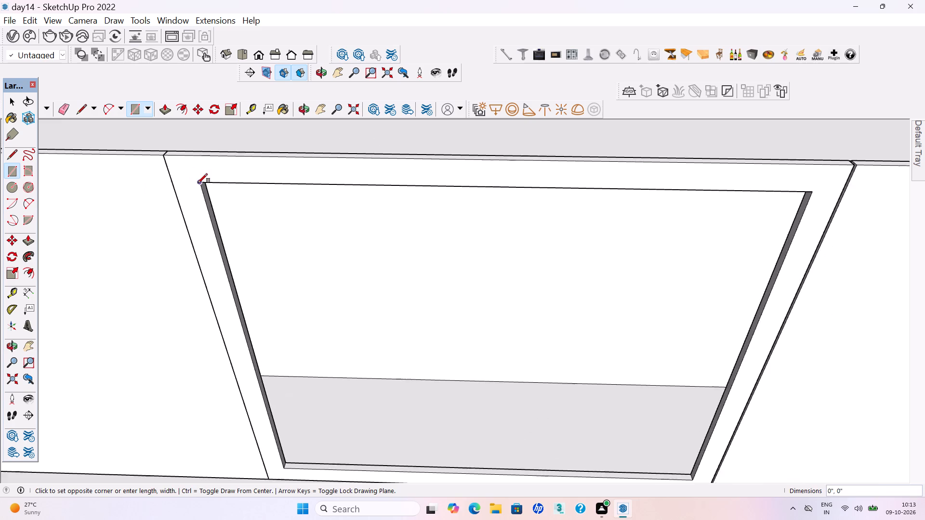
scroll(198, 183, "down", 6)
left_click(558, 401)
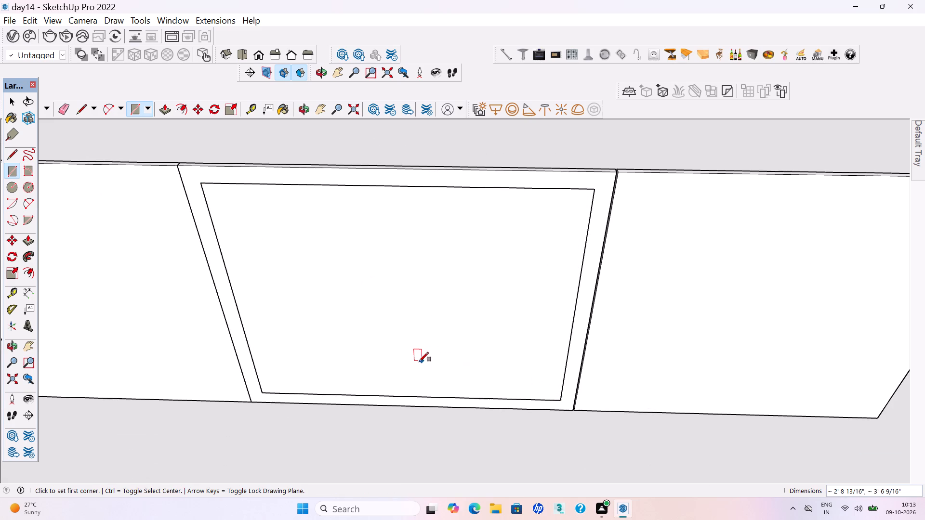
Paint the new panel in the living room unit with Translucent Glass Blue from the Glass and Mirrors collection and save the model.
left_click(924, 159)
scroll(799, 422, "down", 7)
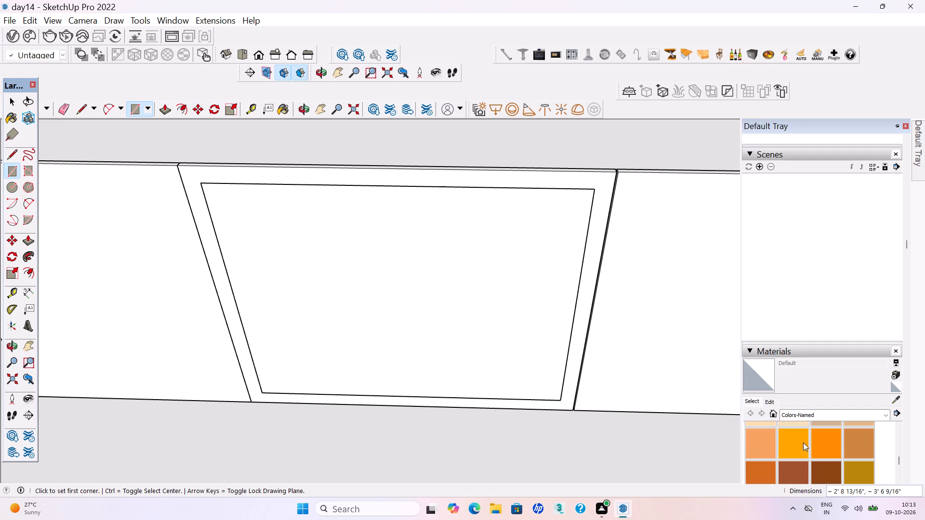
scroll(803, 448, "down", 7)
left_click(884, 416)
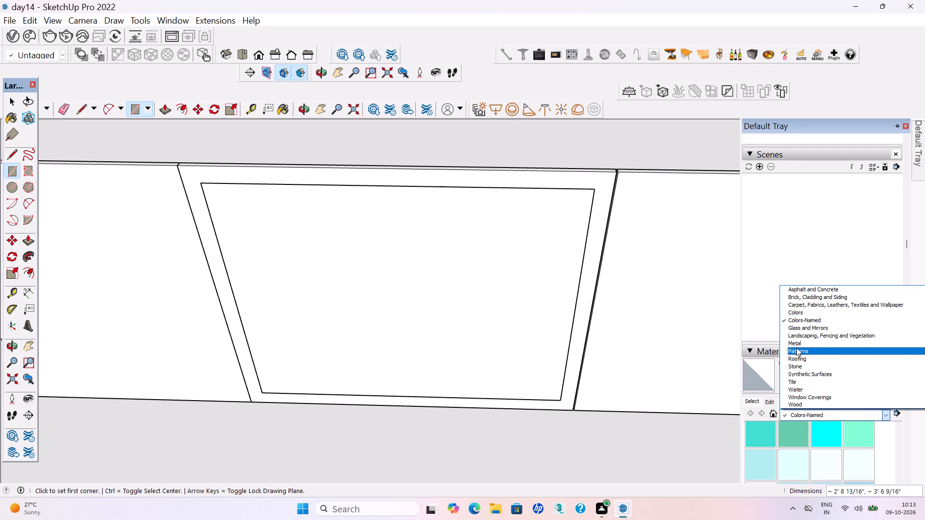
left_click(798, 324)
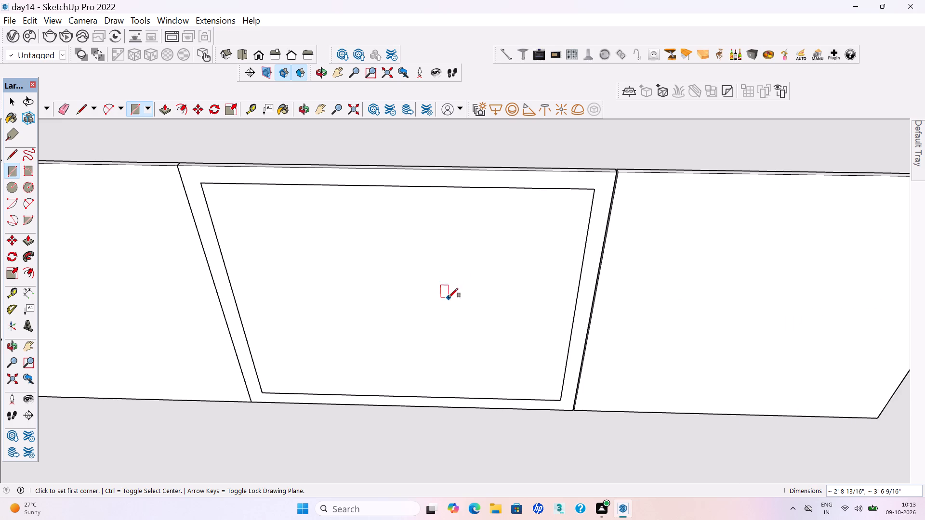
scroll(433, 269, "down", 4)
middle_click_drag(430, 280, 444, 244)
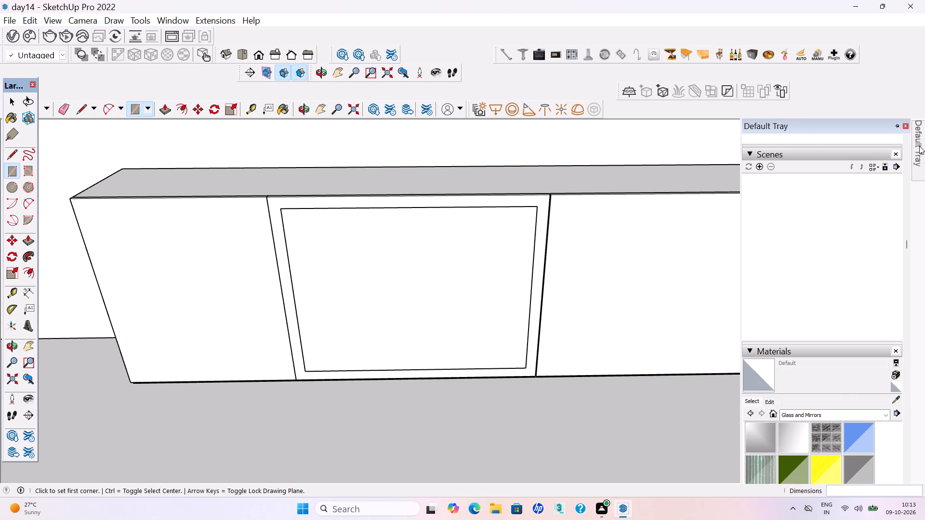
left_click(919, 146)
left_click(862, 444)
left_click(458, 311)
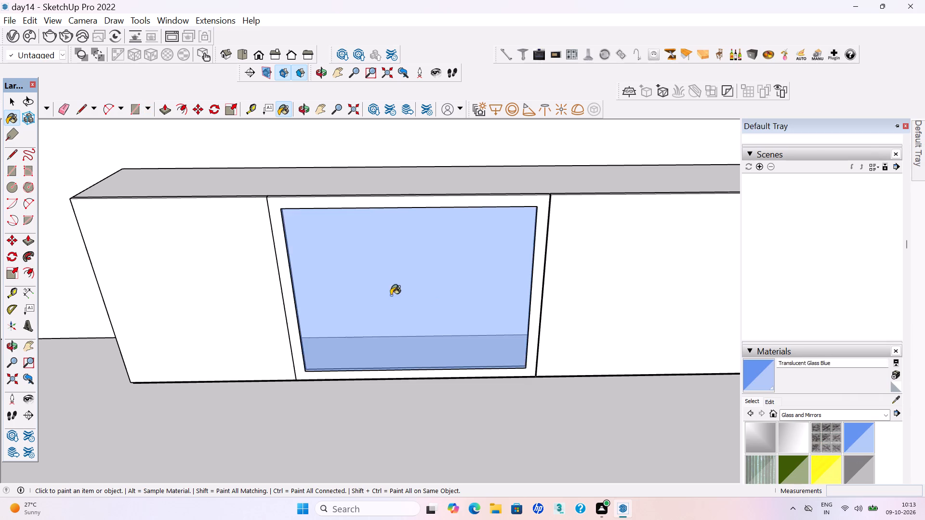
scroll(332, 284, "down", 9)
scroll(402, 344, "down", 4)
scroll(430, 380, "down", 13)
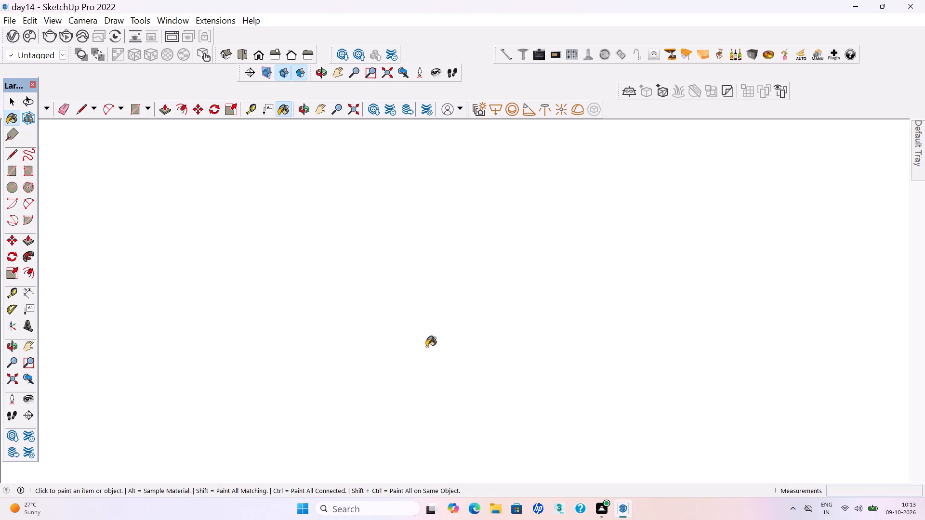
scroll(428, 352, "down", 18)
scroll(430, 360, "down", 11)
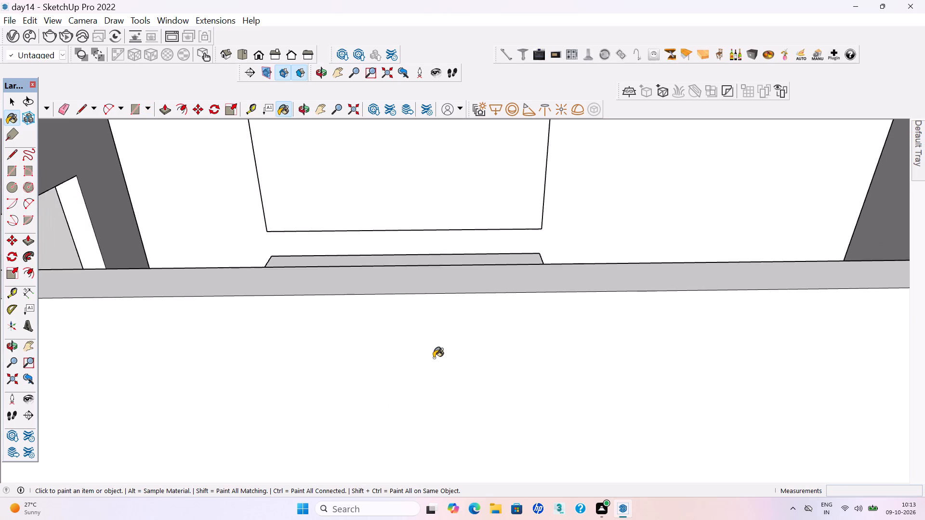
scroll(434, 358, "down", 20)
key("space")
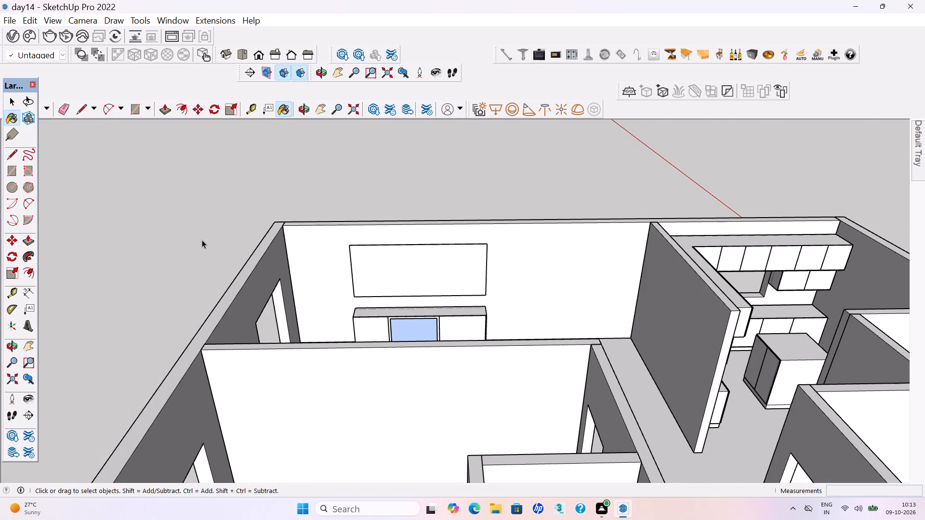
left_click(202, 240)
key("ctrl+s")
key("ctrl+s")
key("ctrl+s")
key("ctrl+s")
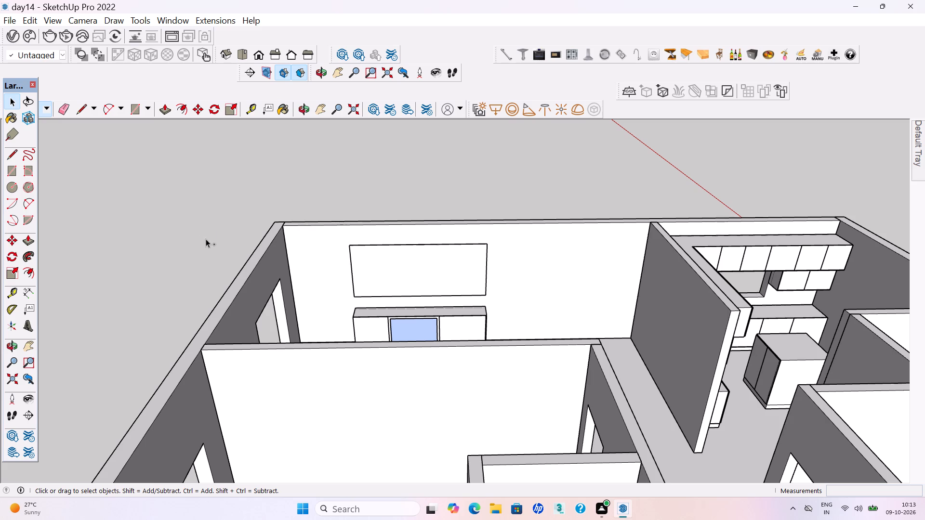
Examine the living room unit with its glass panel and the kitchen cabinets from several sides.
scroll(238, 247, "down", 4)
middle_click_drag(287, 260, 295, 338)
scroll(401, 293, "up", 6)
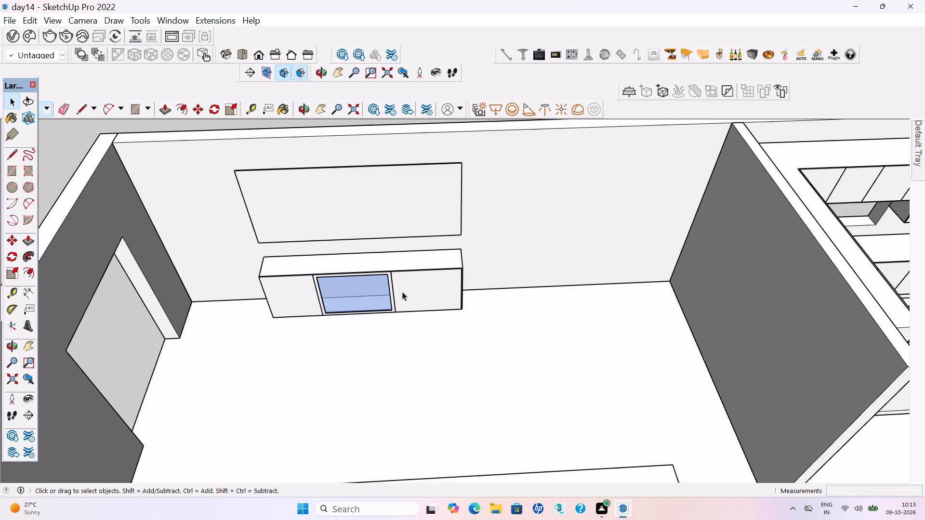
scroll(363, 282, "down", 3)
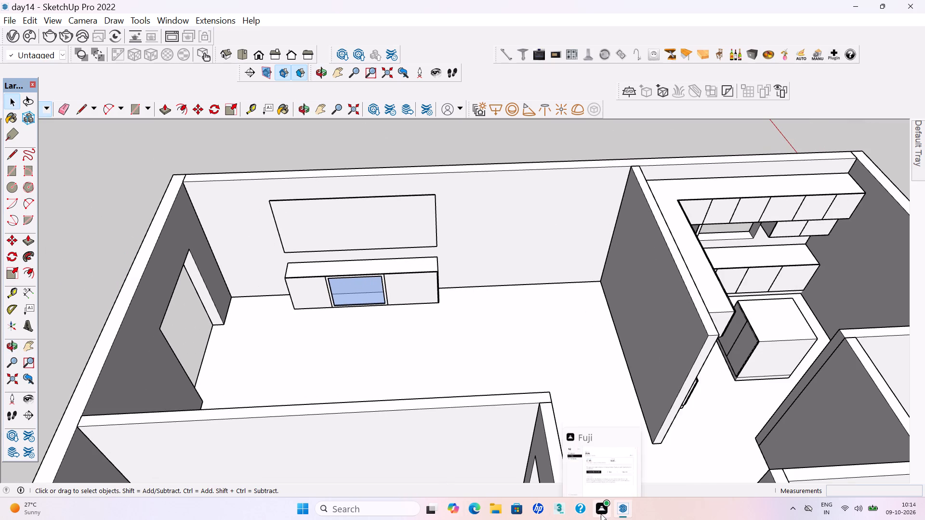
scroll(322, 294, "down", 4)
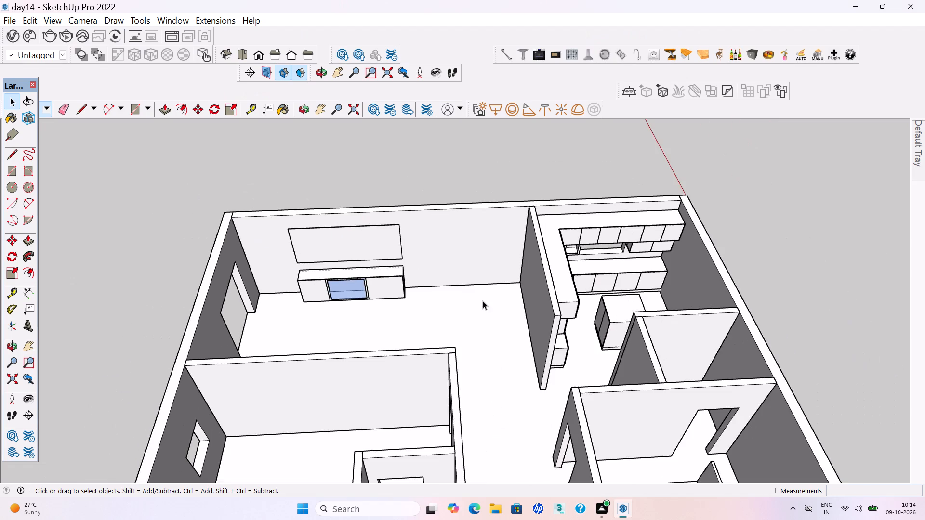
middle_click_drag(486, 303, 476, 328)
middle_click_drag(693, 267, 435, 204)
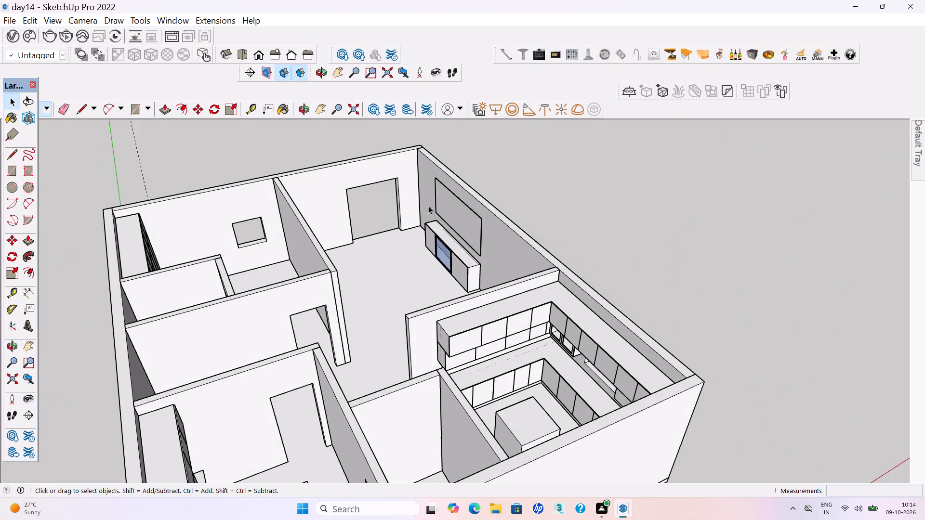
scroll(393, 184, "down", 4)
middle_click_drag(519, 304, 481, 373)
scroll(469, 286, "up", 9)
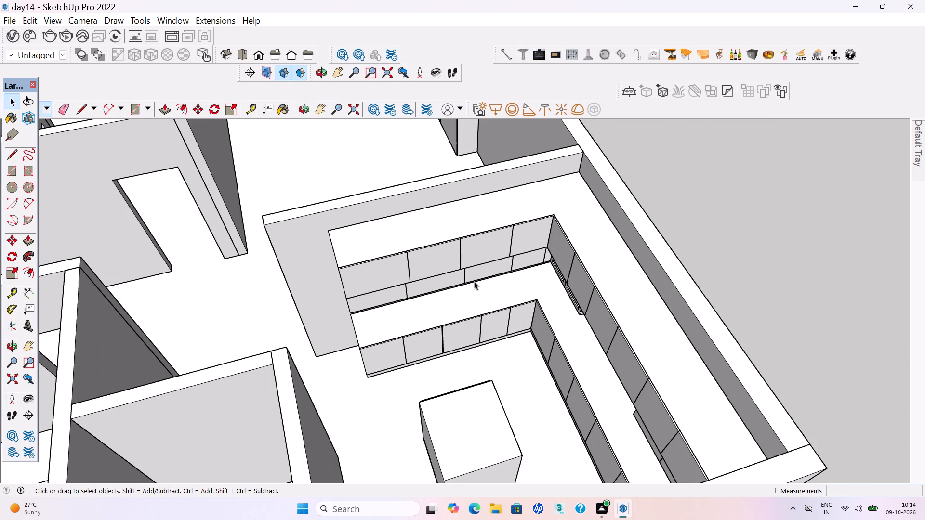
middle_click_drag(483, 380, 688, 282)
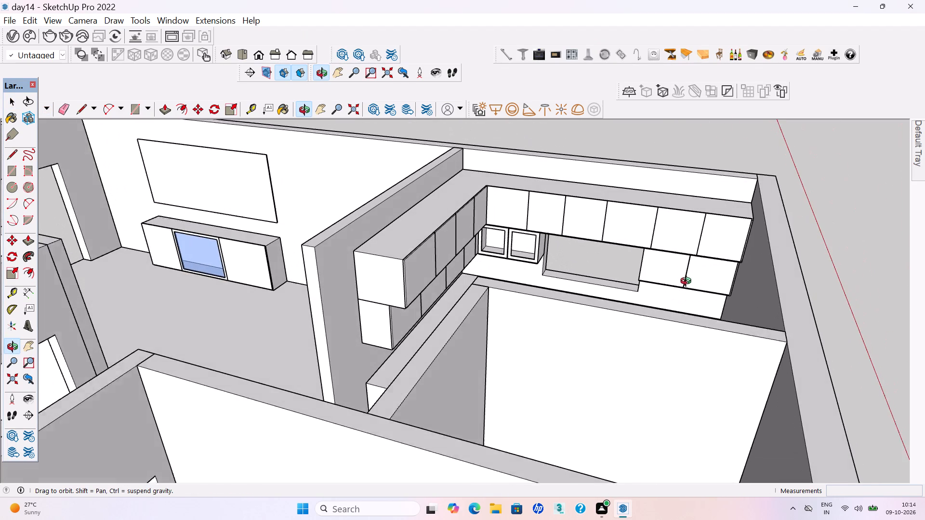
middle_click_drag(688, 282, 688, 285)
scroll(524, 359, "down", 3)
middle_click_drag(459, 378, 459, 405)
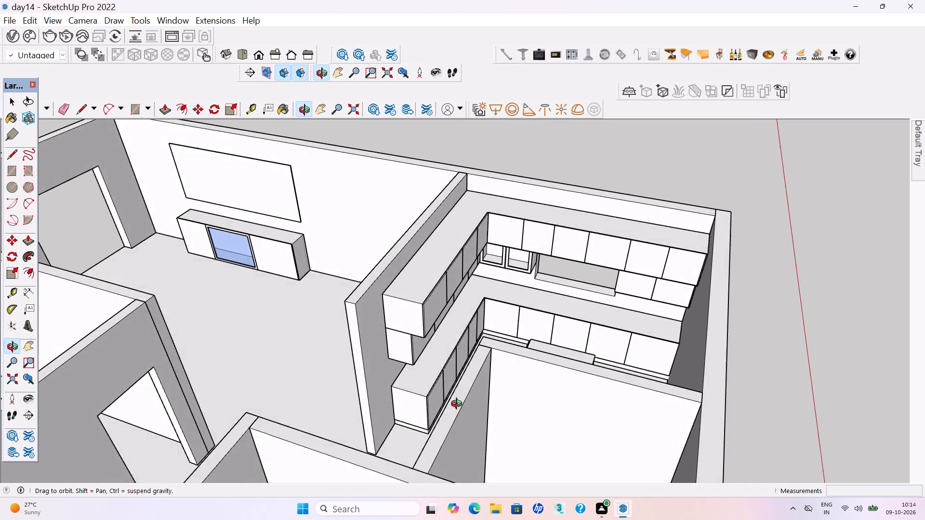
middle_click_drag(459, 405, 203, 446)
Place a four-burner cooktop component on the kitchen countertop along the living room partition wall, near the inner corner, and save the model.
scroll(498, 369, "up", 3)
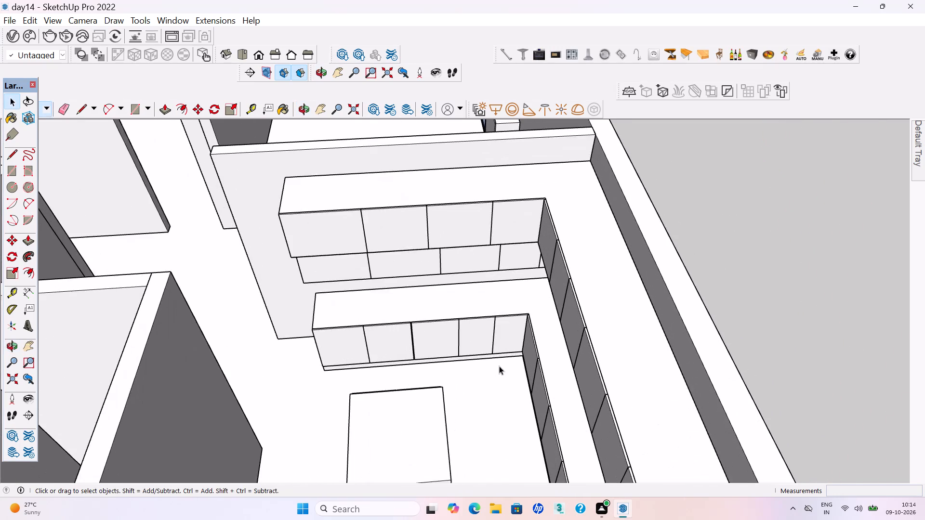
middle_click_drag(496, 347, 477, 324)
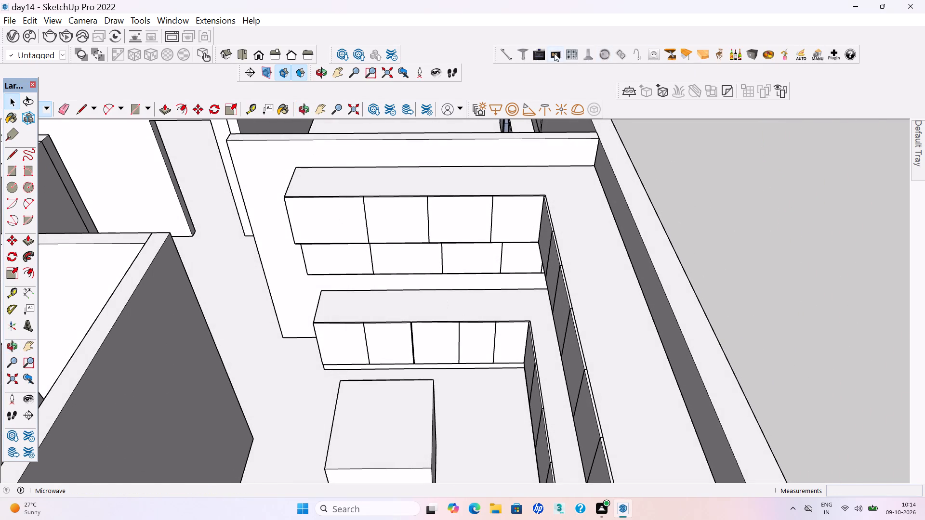
double_click(573, 53)
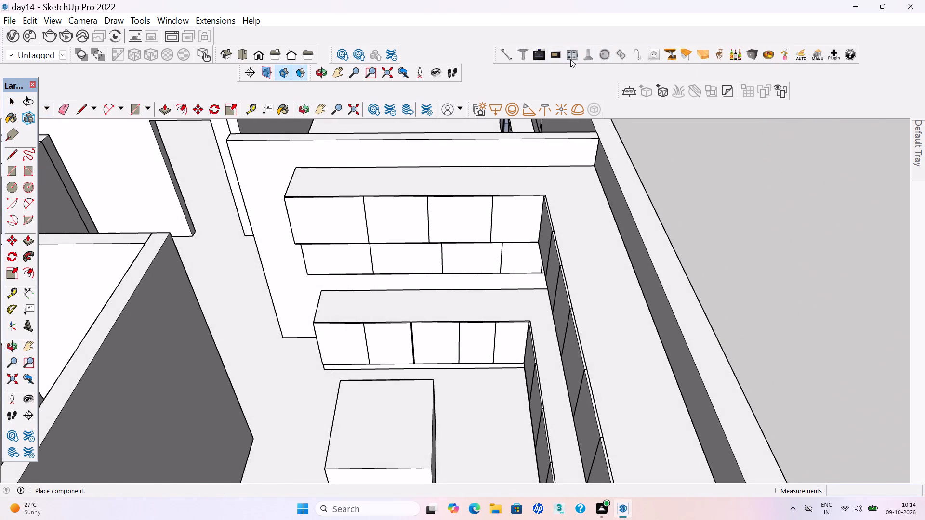
scroll(445, 314, "up", 11)
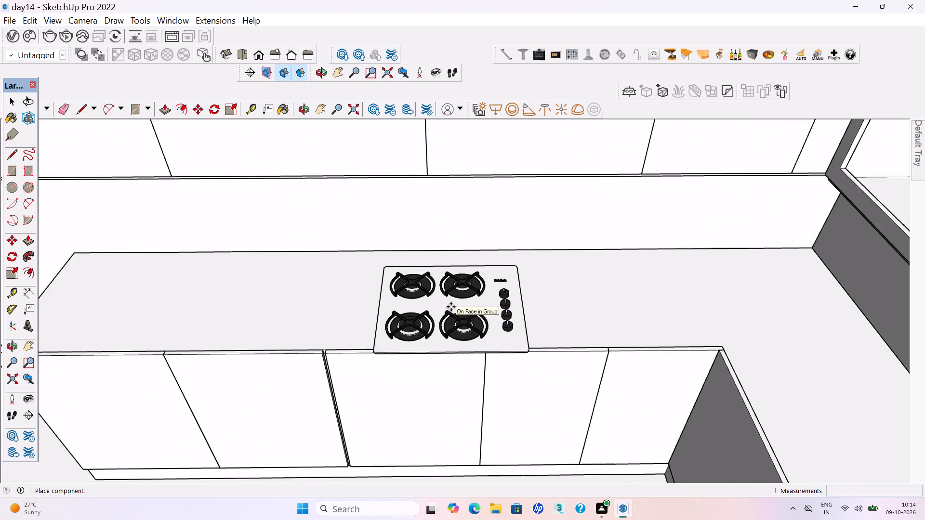
scroll(451, 307, "up", 1)
middle_click_drag(452, 305, 455, 267)
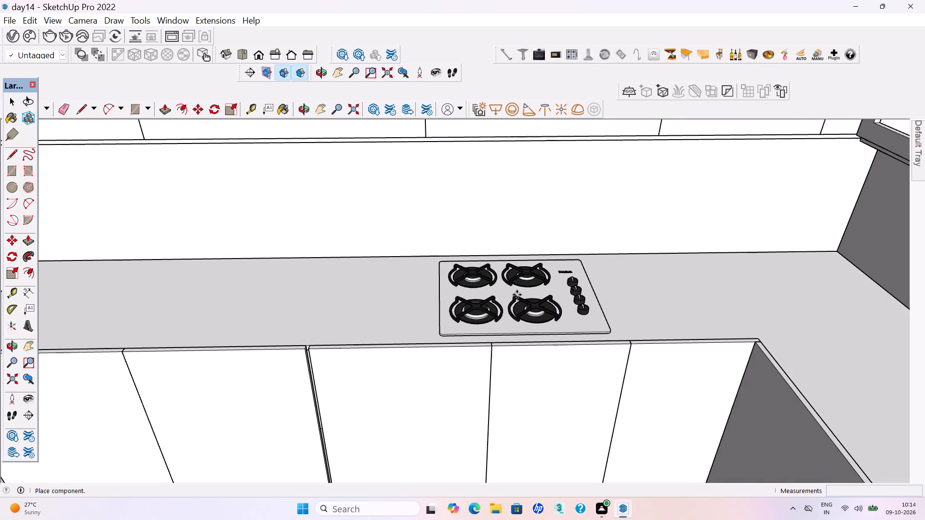
left_click(517, 295)
scroll(461, 305, "down", 4)
key("space")
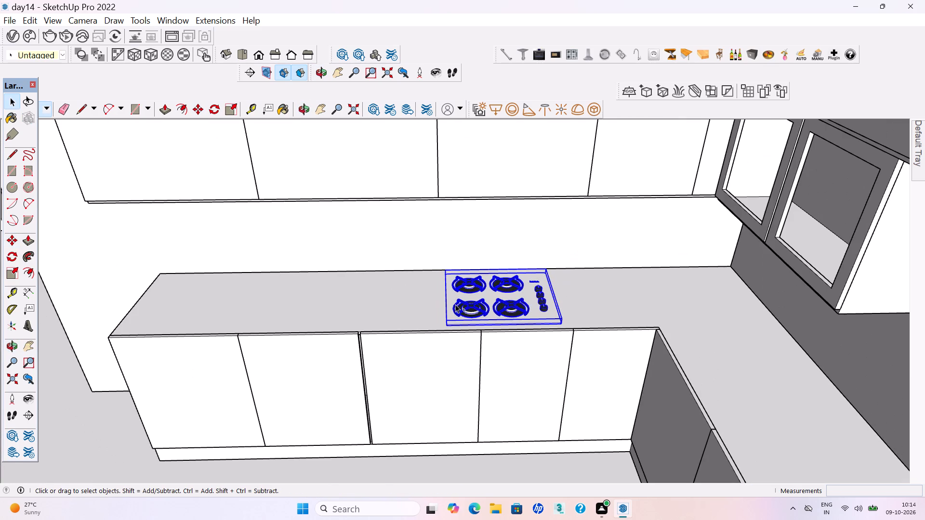
key("ctrl+s")
key("ctrl+s")
key("ctrl+s")
key("ctrl+s")
scroll(458, 316, "down", 12)
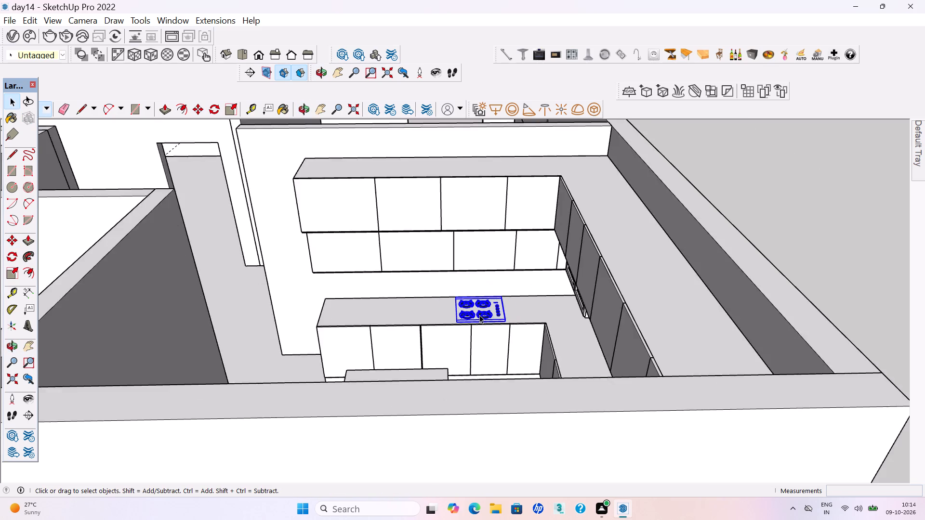
scroll(479, 315, "down", 3)
left_click(704, 308)
middle_click_drag(545, 337, 552, 392)
middle_click(552, 392, "ctrl")
key("ctrl+s")
key("ctrl+s")
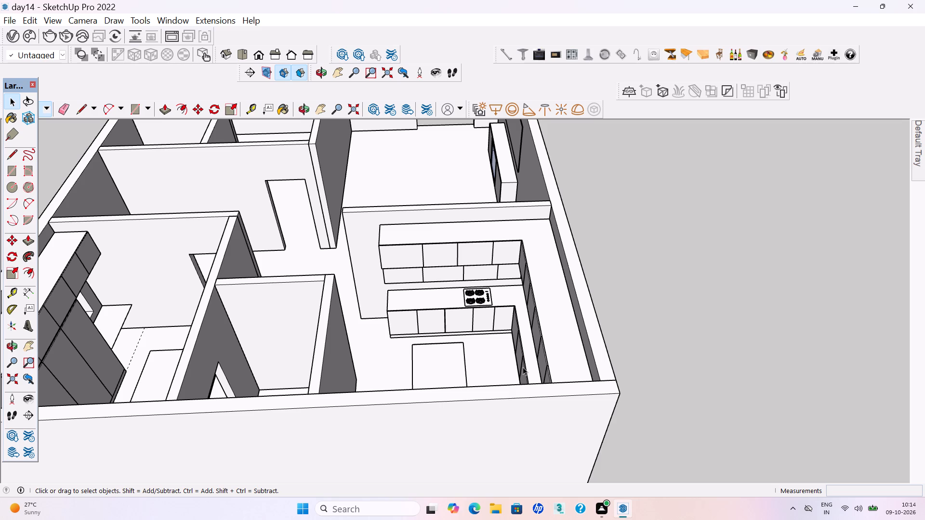
Examine the kitchen with its cooktop, island and cabinets, and the neighbouring rooms, from several sides.
scroll(550, 362, "down", 2)
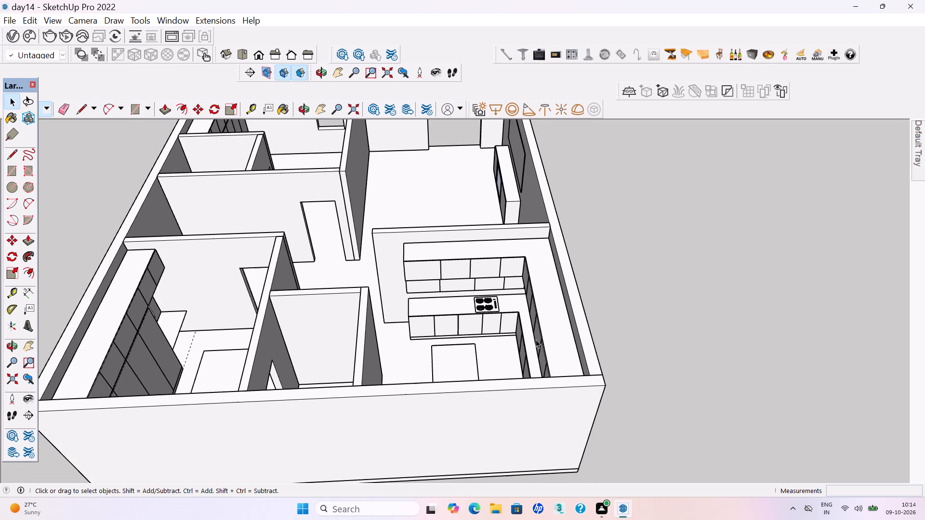
scroll(536, 339, "down", 1)
middle_click_drag(477, 339, 788, 362)
scroll(605, 267, "up", 2)
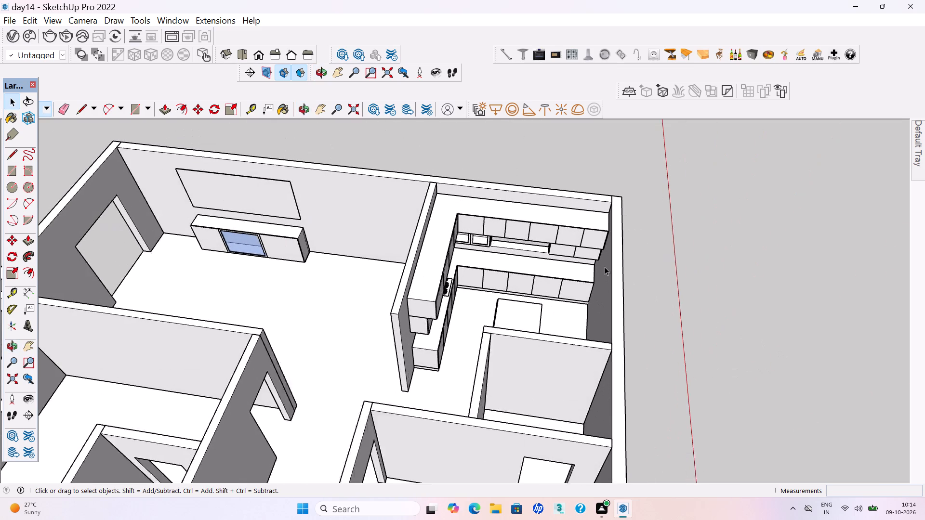
scroll(605, 267, "up", 2)
middle_click_drag(569, 329, 219, 321)
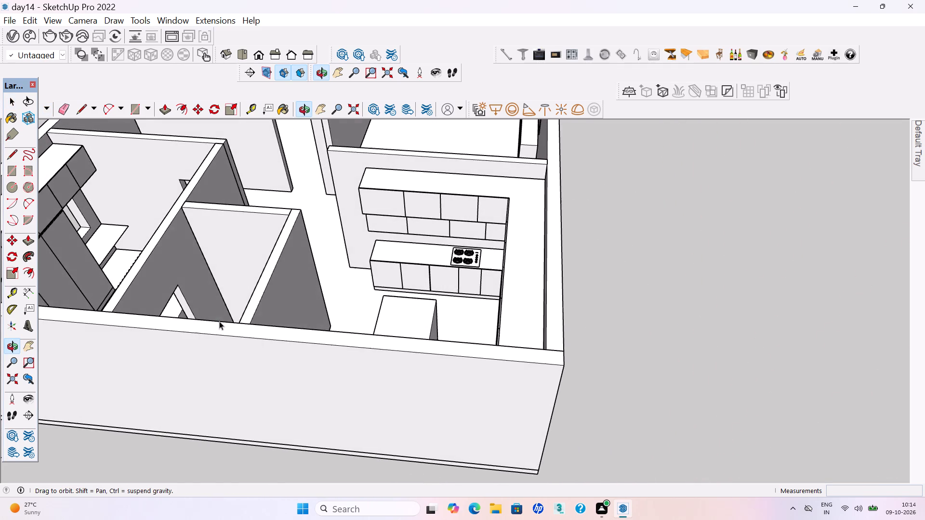
scroll(727, 347, "down", 3)
middle_click_drag(515, 359, 515, 369)
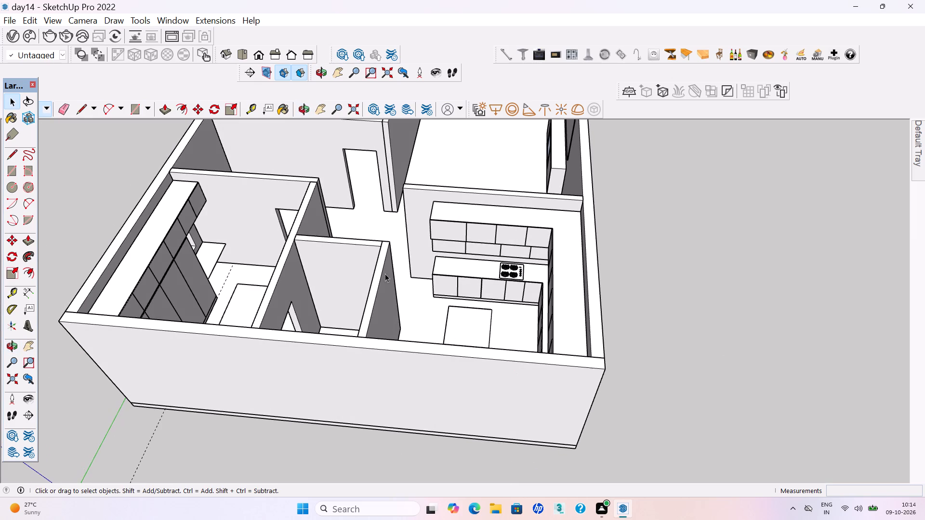
scroll(498, 259, "up", 4)
middle_click_drag(528, 352, 627, 368)
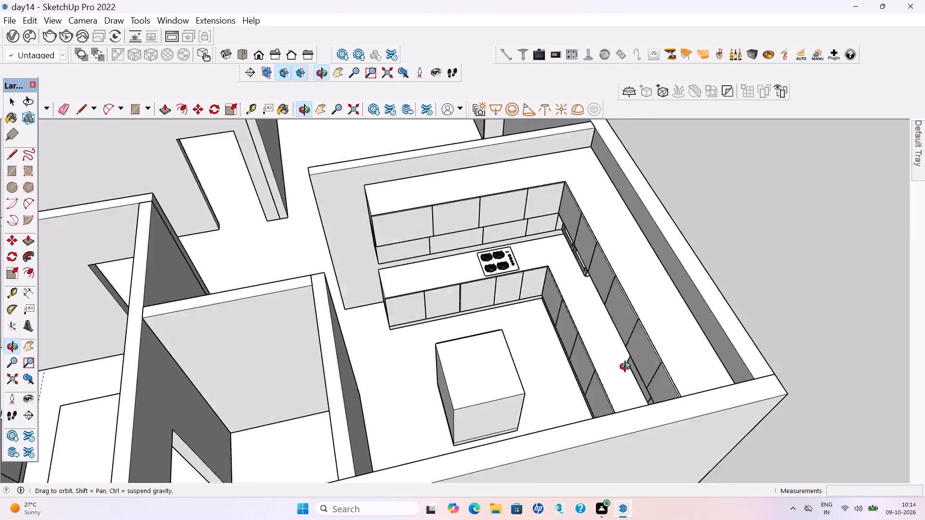
middle_click_drag(627, 368, 607, 370)
middle_click_drag(604, 369, 587, 368)
middle_click(579, 366)
middle_click(578, 366)
middle_click(578, 366)
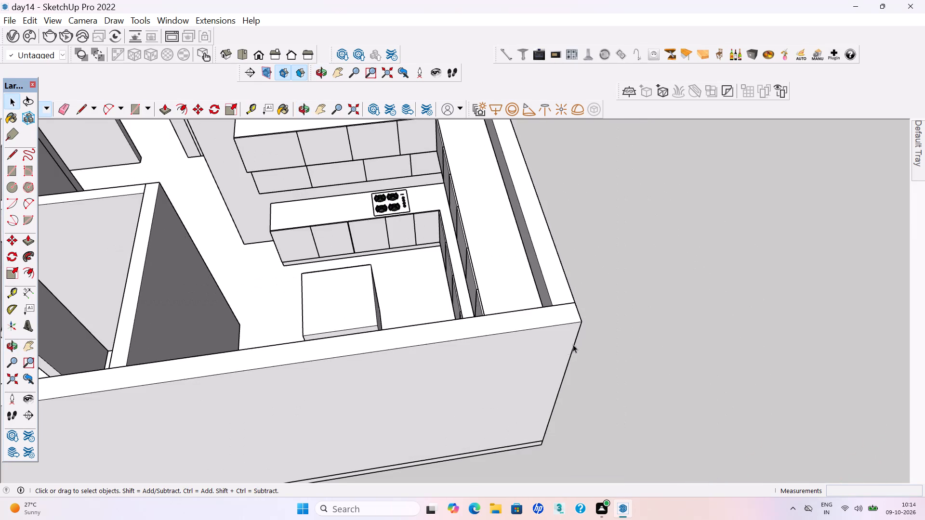
Place a switch component from the Sockets and Switches tool on the kitchen wall above the countertop, beside the cooktop.
scroll(695, 354, "down", 3)
middle_click_drag(670, 378, 659, 390)
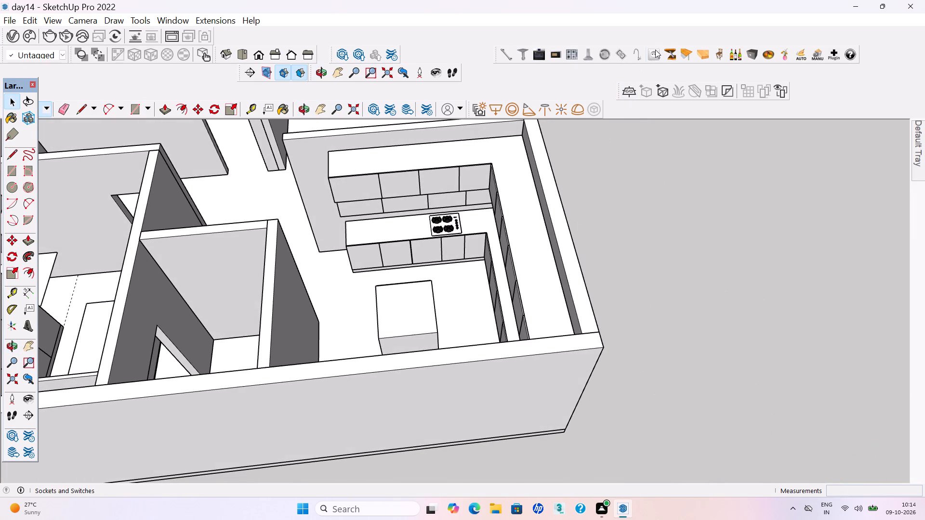
double_click(655, 50)
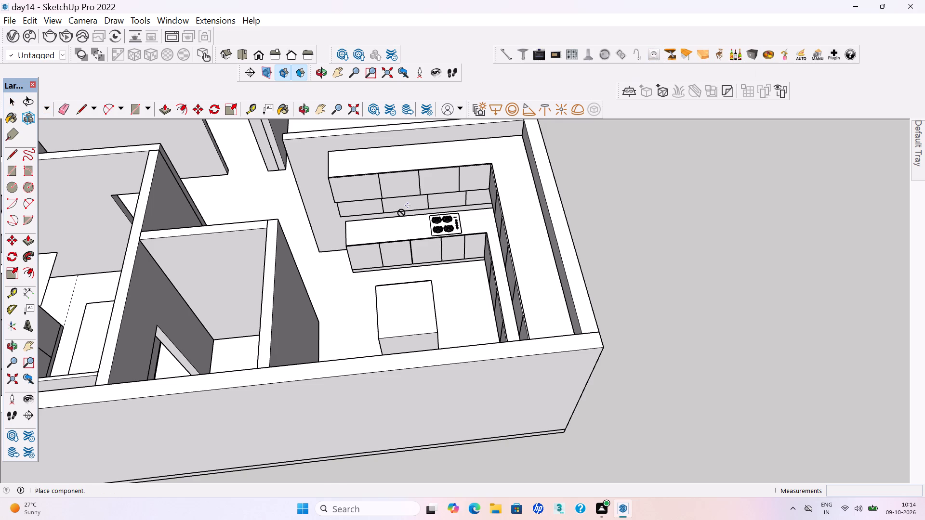
scroll(379, 228, "up", 11)
middle_click_drag(390, 233, 400, 135)
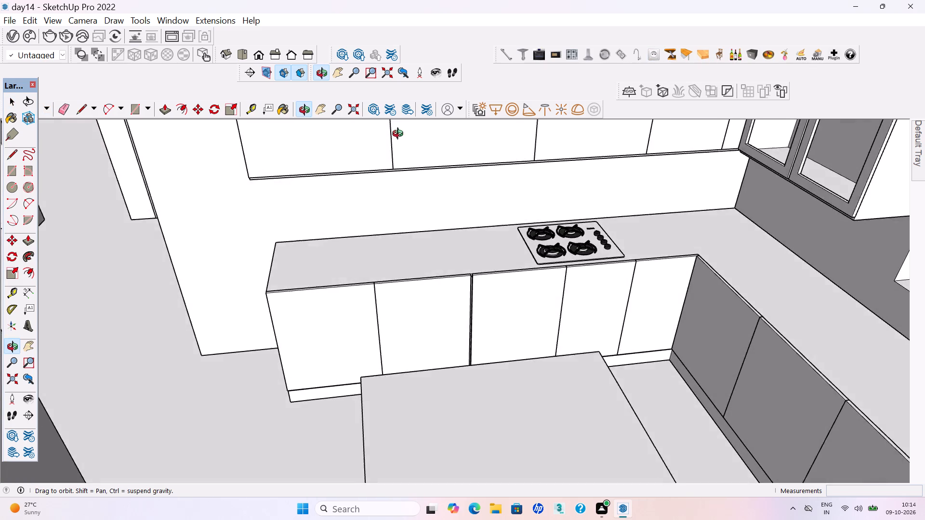
middle_click_drag(400, 135, 399, 104)
scroll(469, 230, "up", 4)
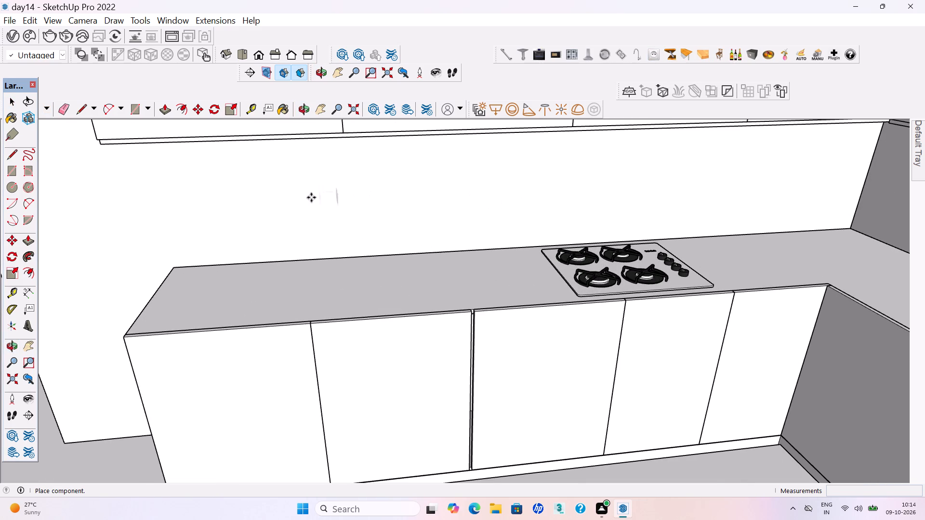
left_click(386, 171)
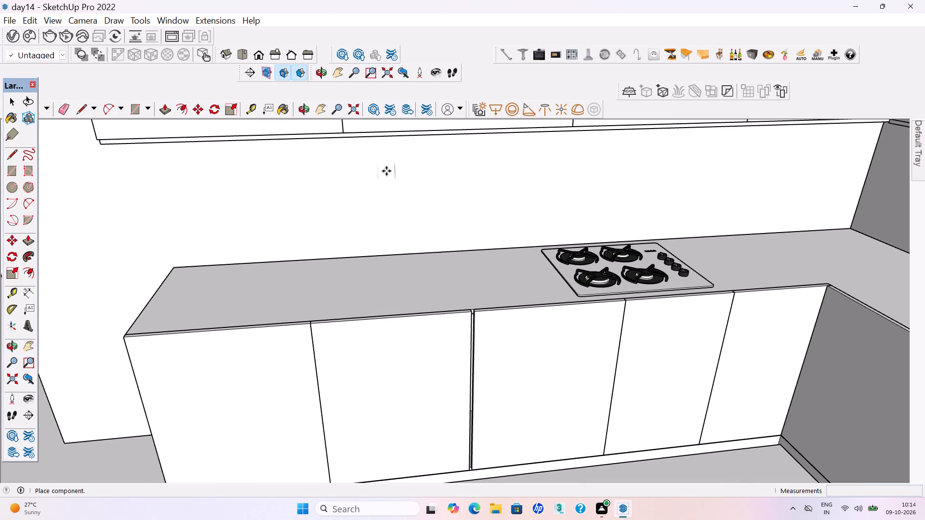
Move the wall switch above the kitchen countertop by about 3/8".
scroll(382, 198, "up", 3)
key("space")
left_click(392, 162)
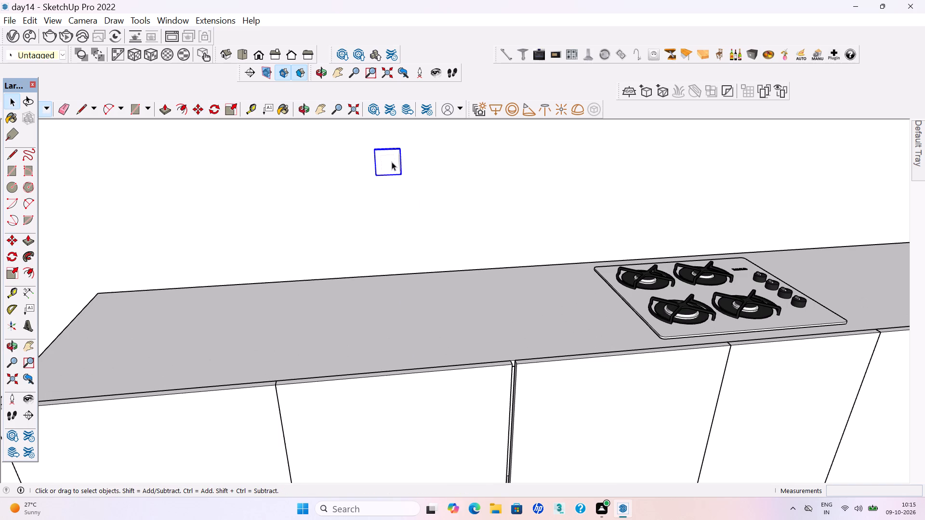
key("m")
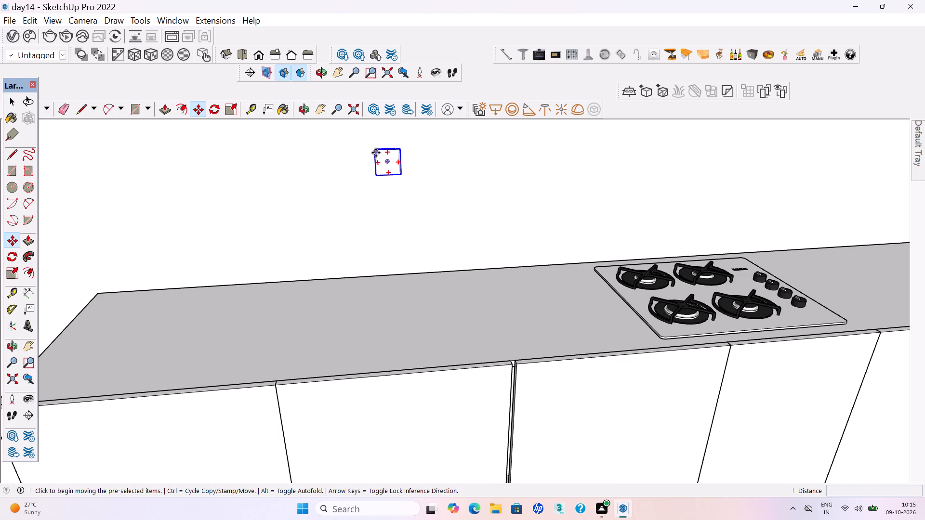
scroll(372, 155, "up", 1)
middle_click_drag(372, 158, 469, 128)
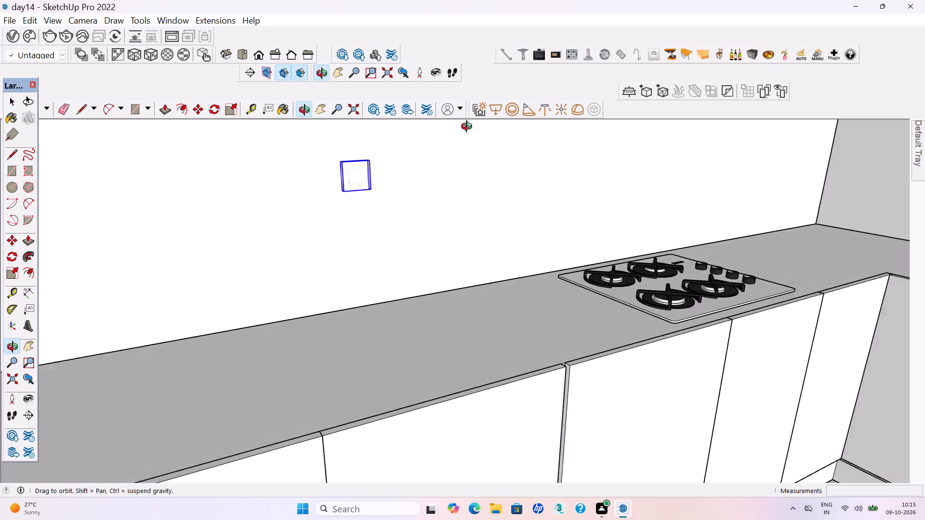
middle_click_drag(469, 128, 611, 143)
scroll(350, 186, "up", 6)
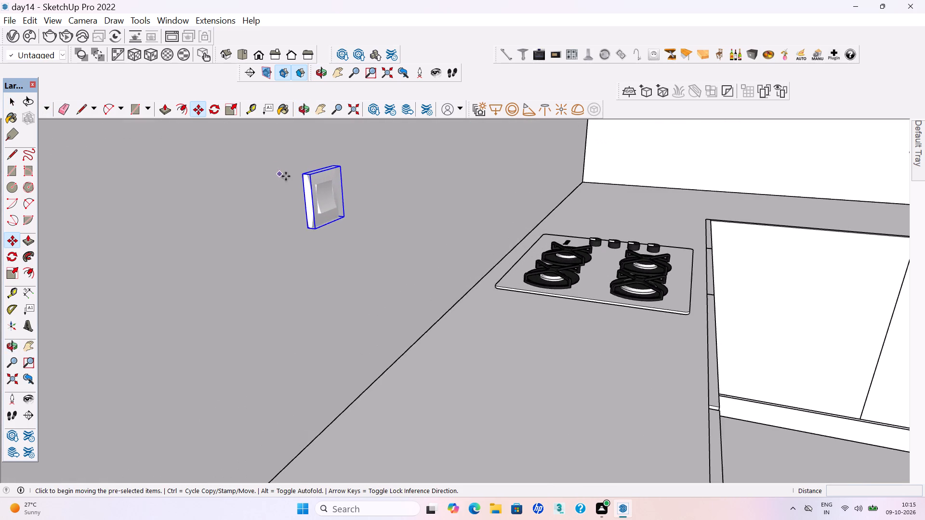
scroll(286, 176, "up", 3)
left_click(310, 171)
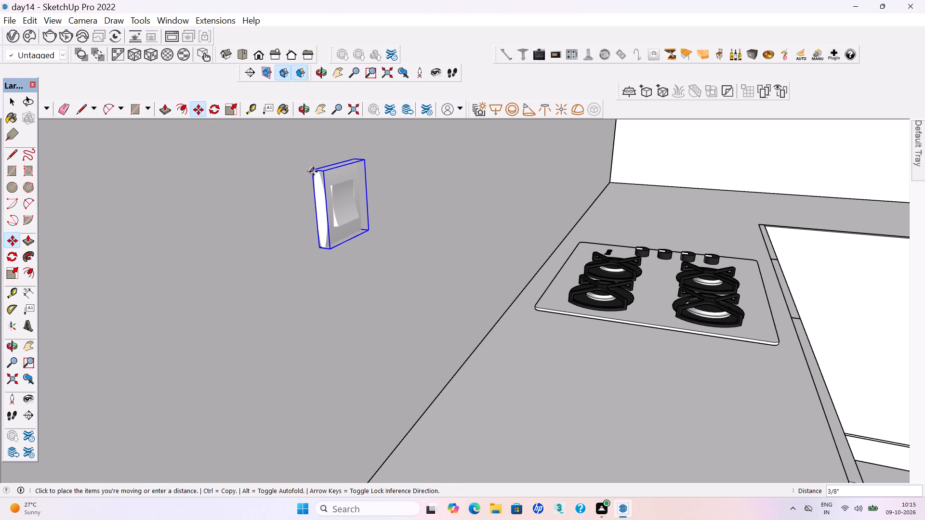
left_click(314, 171)
key("space")
scroll(298, 221, "down", 4)
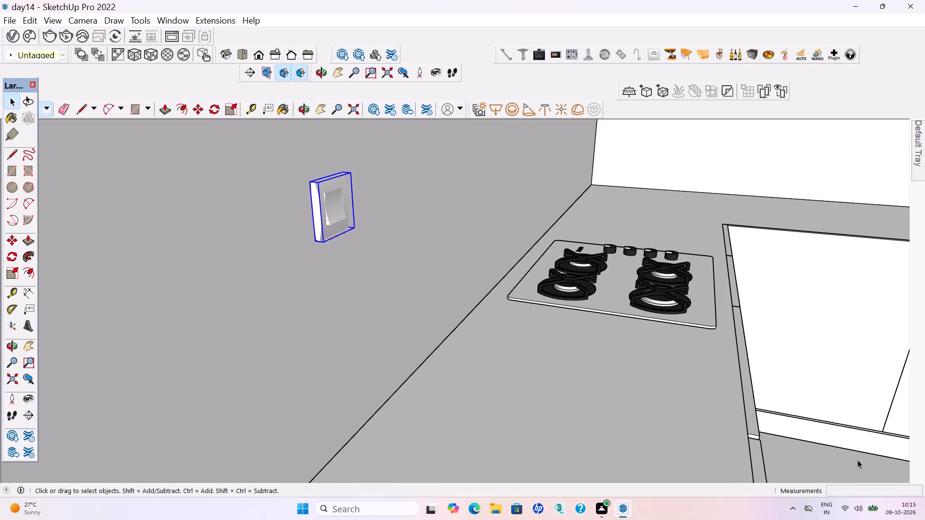
left_click(835, 468)
Change the wall switch above the countertop to the round socket variant of the Sockets and Switches component.
middle_click_drag(341, 243, 187, 233)
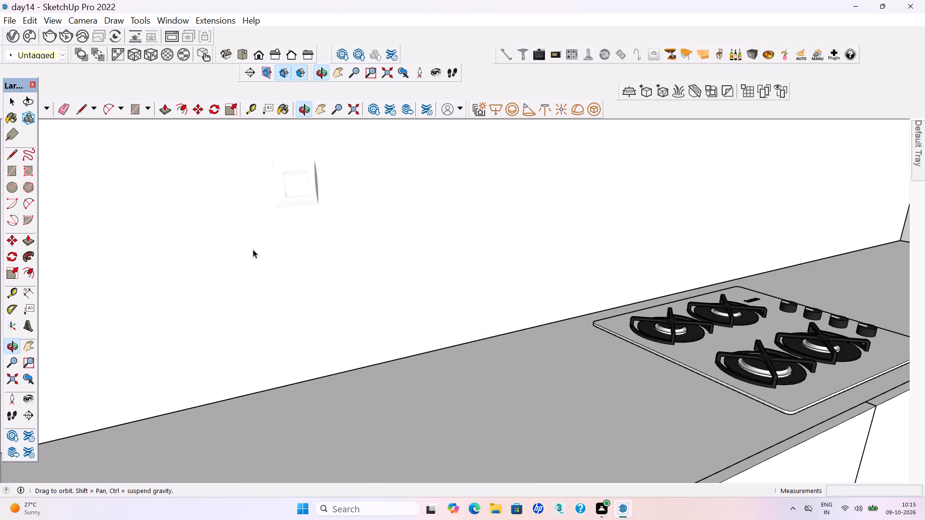
middle_click_drag(322, 182, 280, 196)
left_click(299, 188)
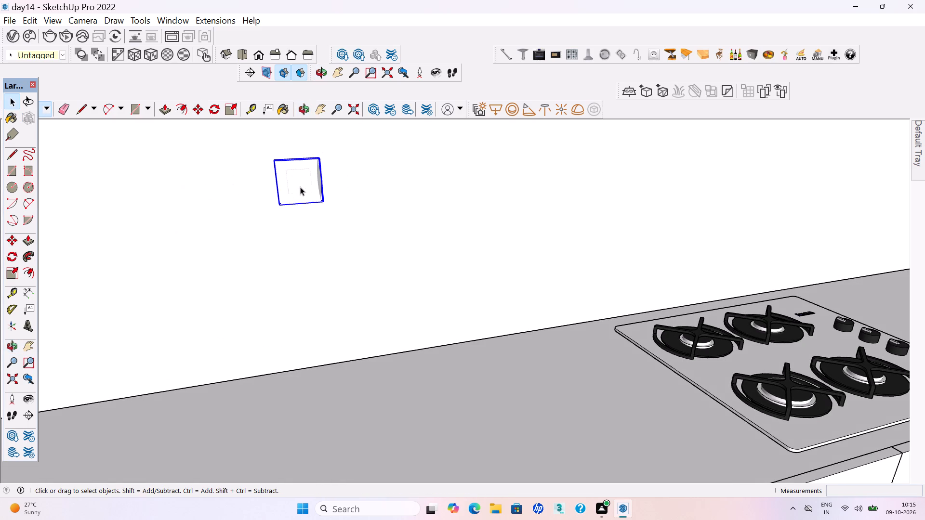
left_click(648, 52)
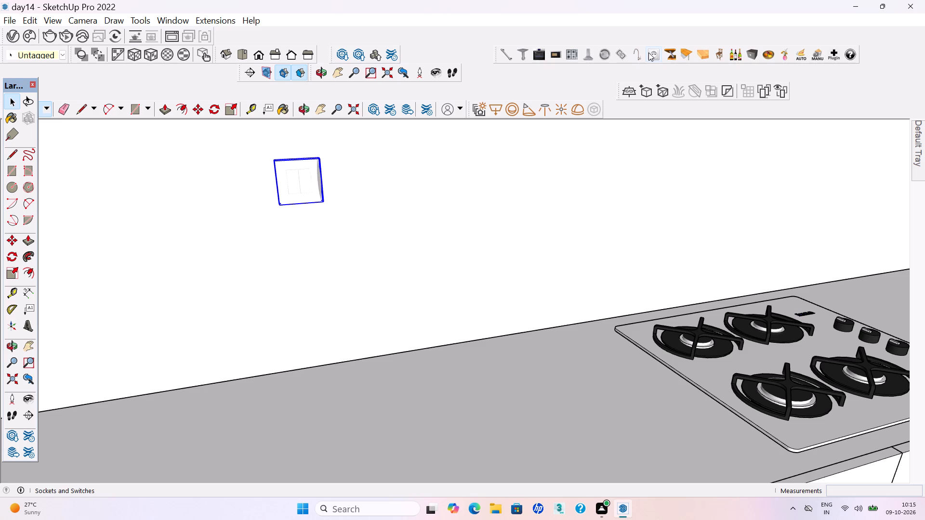
left_click(648, 52)
left_click(648, 52)
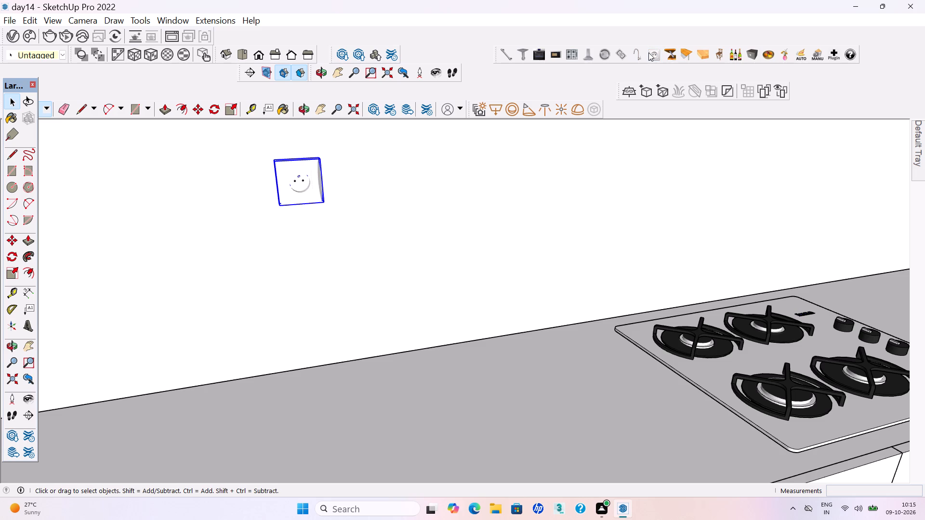
Deselect the kitchen wall socket and save the model.
scroll(455, 290, "down", 4)
scroll(383, 286, "down", 14)
scroll(413, 312, "down", 20)
scroll(413, 312, "down", 10)
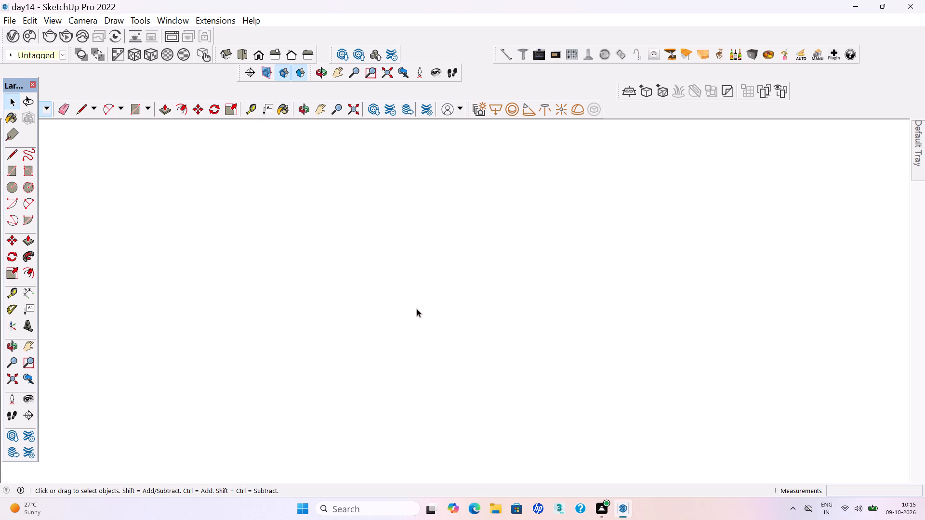
scroll(417, 309, "down", 16)
scroll(410, 308, "down", 10)
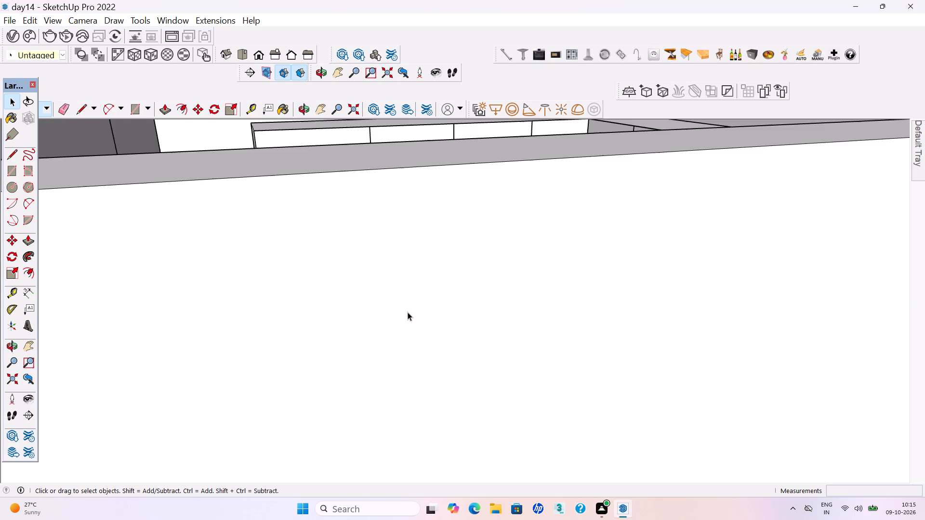
scroll(407, 312, "down", 15)
scroll(392, 305, "down", 9)
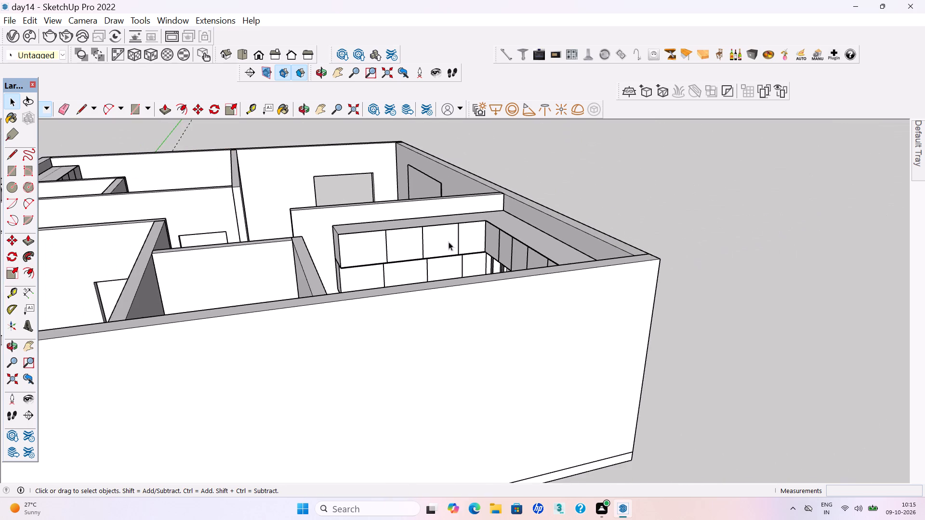
middle_click_drag(449, 242, 395, 353)
left_click(580, 338)
middle_click_drag(521, 338, 524, 308)
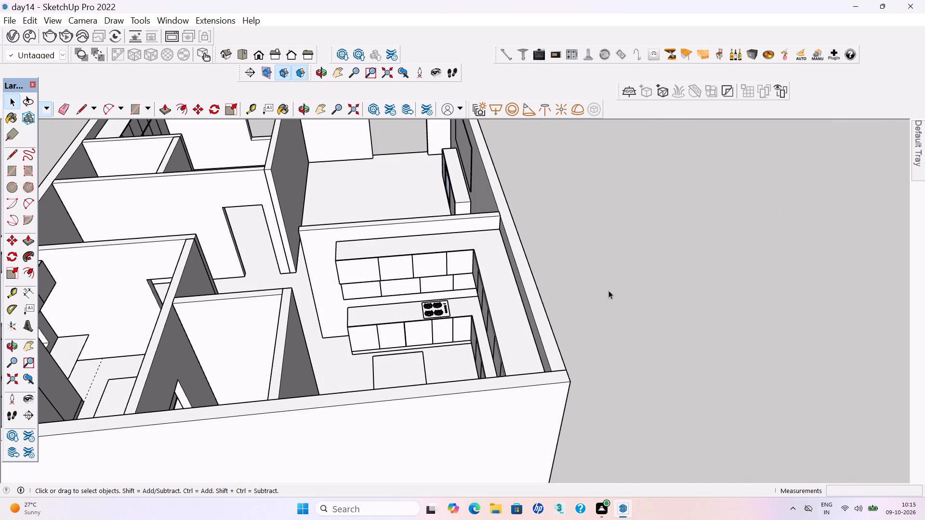
key("ctrl+s")
key("ctrl+s")
key("ctrl+s")
Examine the kitchen's island, cabinets and cooktop, and the neighbouring living room, from several sides.
scroll(610, 312, "down", 1)
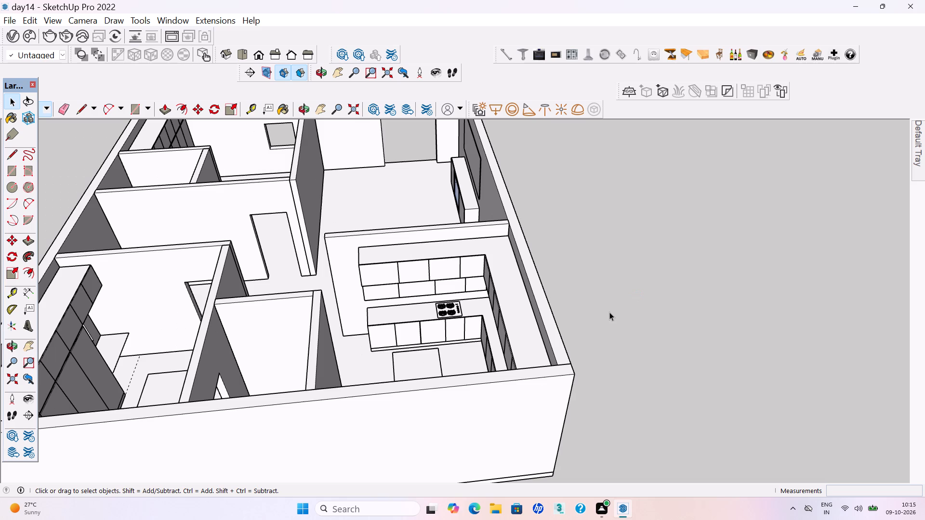
scroll(594, 316, "down", 1)
middle_click_drag(496, 323, 640, 354)
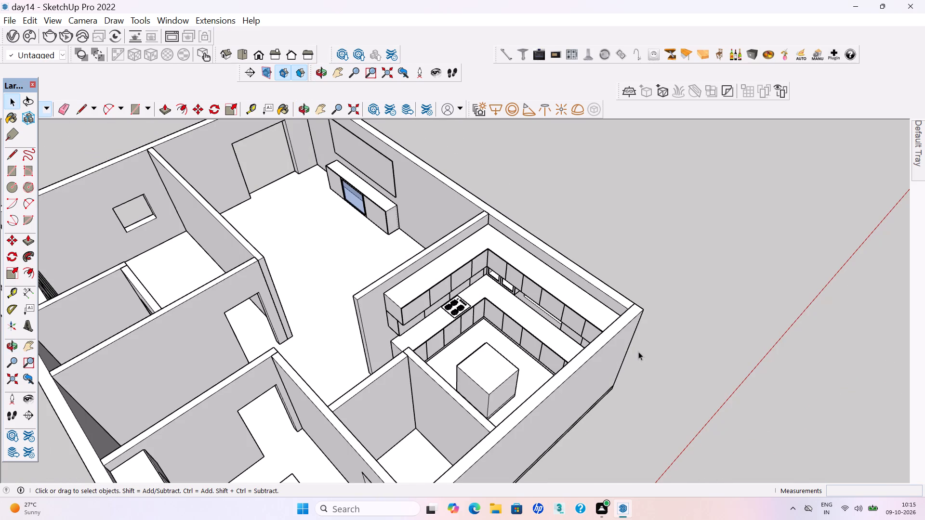
middle_click_drag(576, 371, 630, 374)
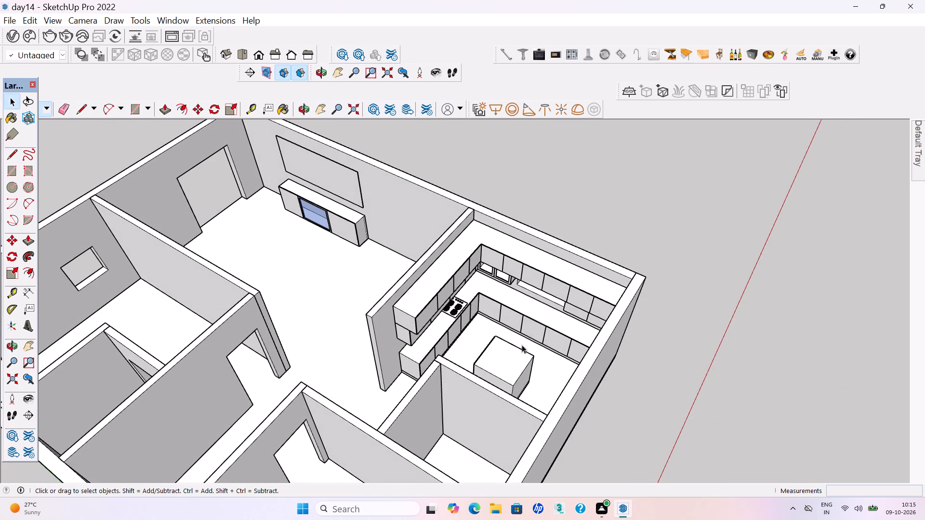
scroll(487, 374, "up", 5)
middle_click_drag(494, 380, 629, 414)
scroll(582, 327, "up", 4)
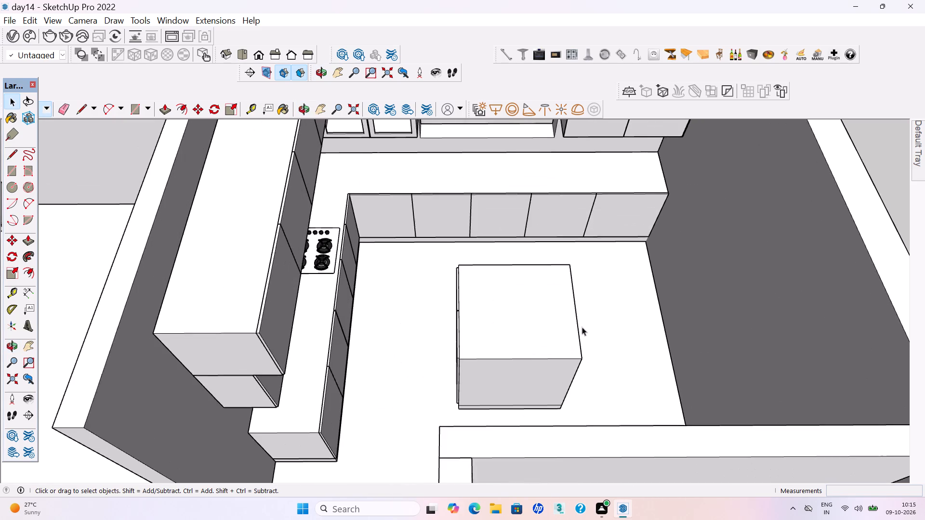
scroll(561, 330, "up", 1)
middle_click_drag(452, 335, 643, 339)
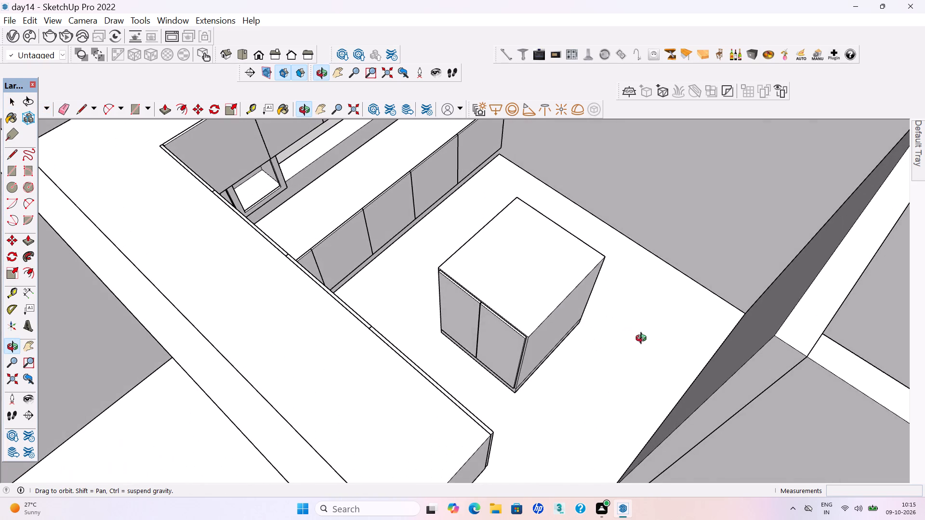
middle_click_drag(643, 339, 514, 338)
scroll(330, 336, "down", 8)
middle_click_drag(336, 328, 411, 327)
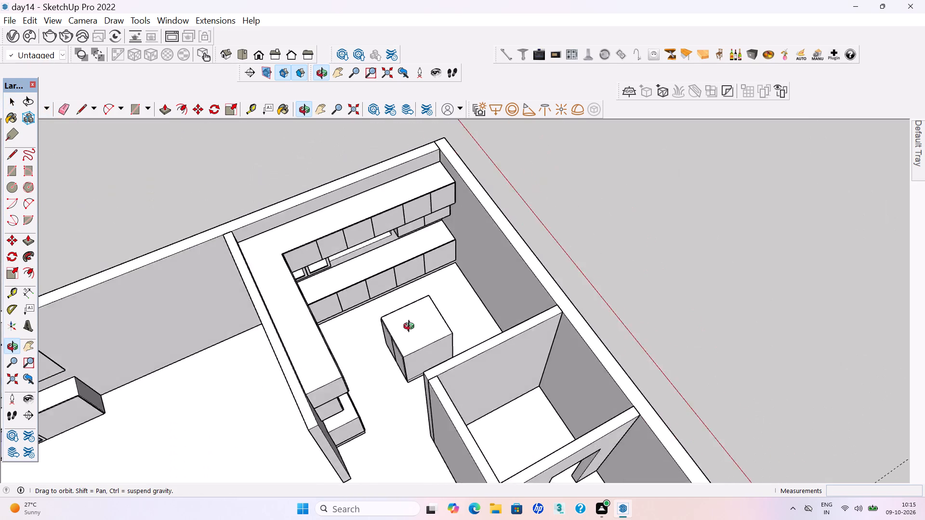
middle_click_drag(411, 327, 629, 331)
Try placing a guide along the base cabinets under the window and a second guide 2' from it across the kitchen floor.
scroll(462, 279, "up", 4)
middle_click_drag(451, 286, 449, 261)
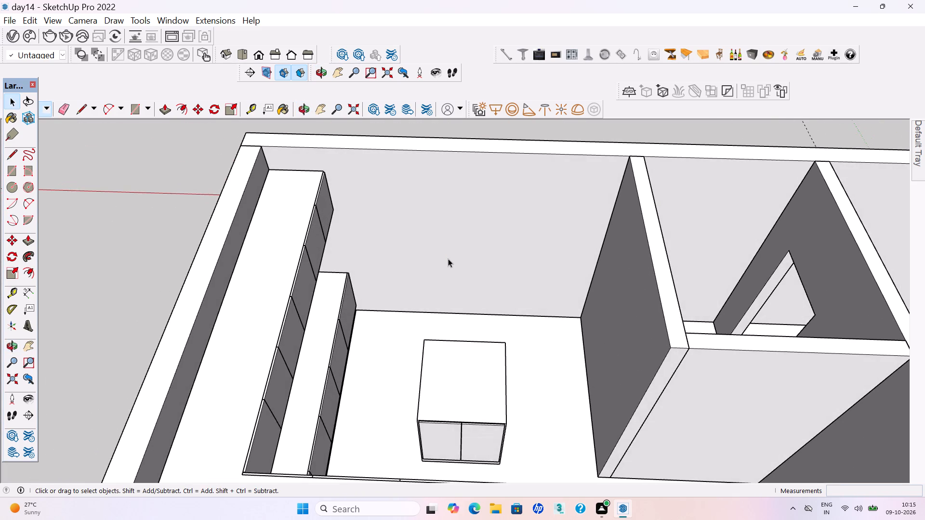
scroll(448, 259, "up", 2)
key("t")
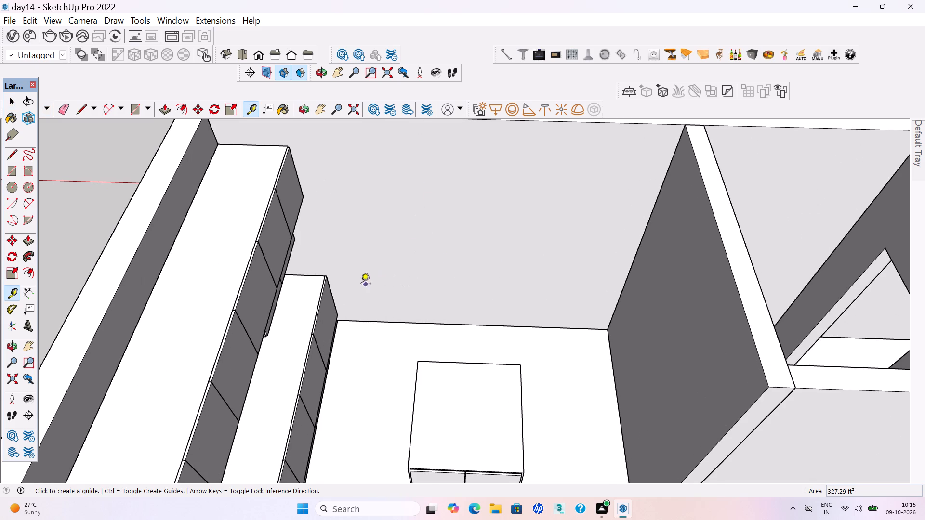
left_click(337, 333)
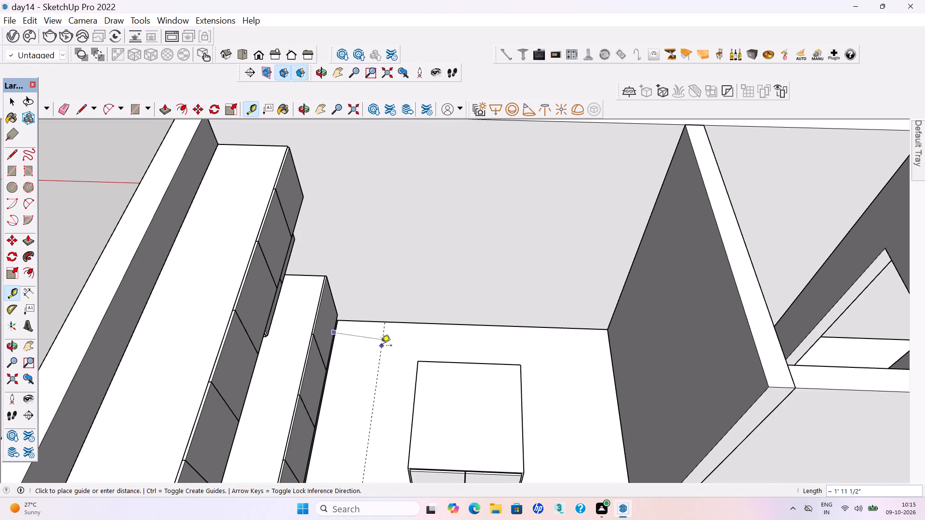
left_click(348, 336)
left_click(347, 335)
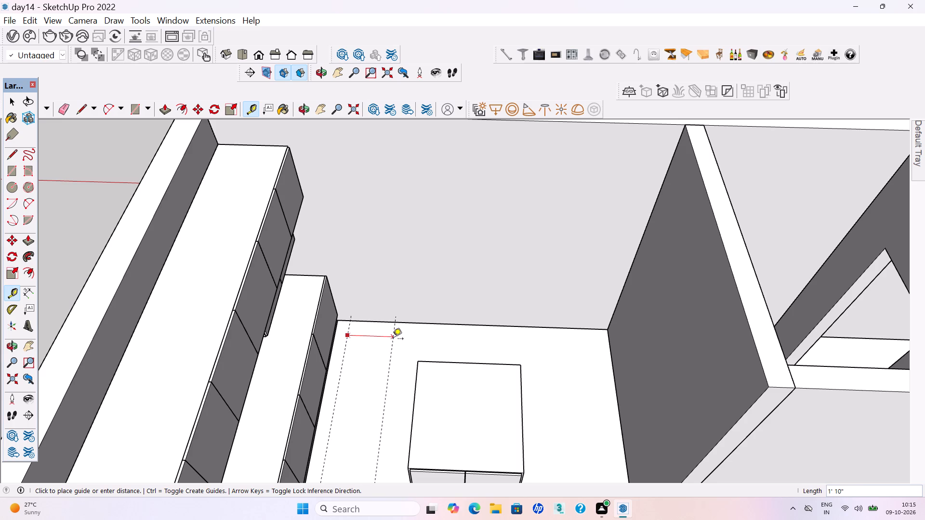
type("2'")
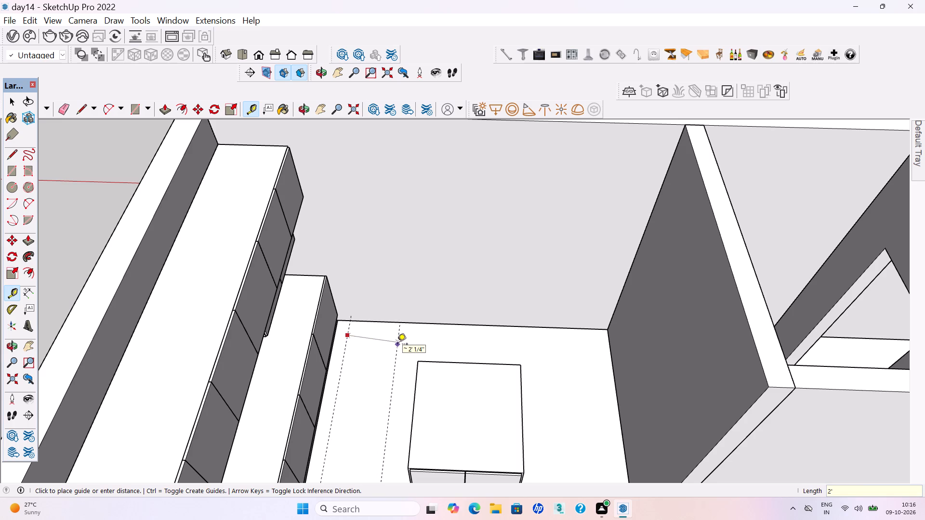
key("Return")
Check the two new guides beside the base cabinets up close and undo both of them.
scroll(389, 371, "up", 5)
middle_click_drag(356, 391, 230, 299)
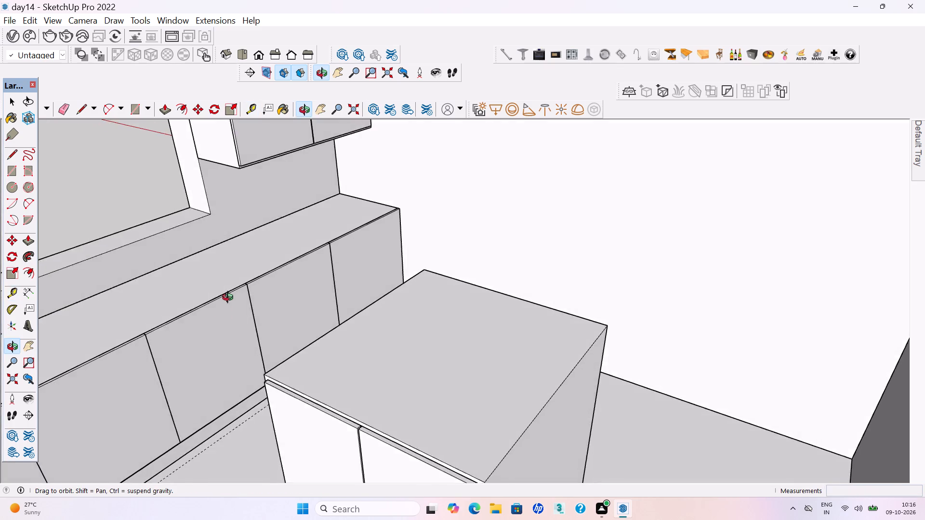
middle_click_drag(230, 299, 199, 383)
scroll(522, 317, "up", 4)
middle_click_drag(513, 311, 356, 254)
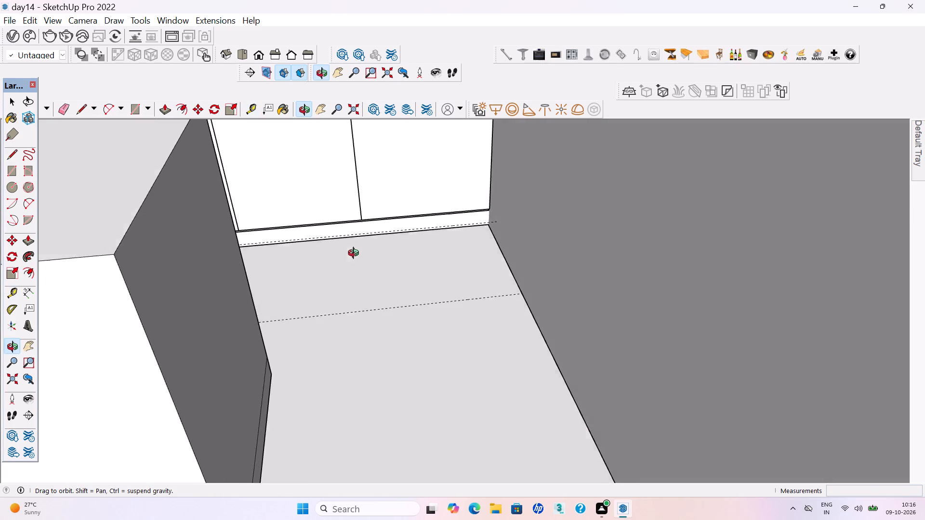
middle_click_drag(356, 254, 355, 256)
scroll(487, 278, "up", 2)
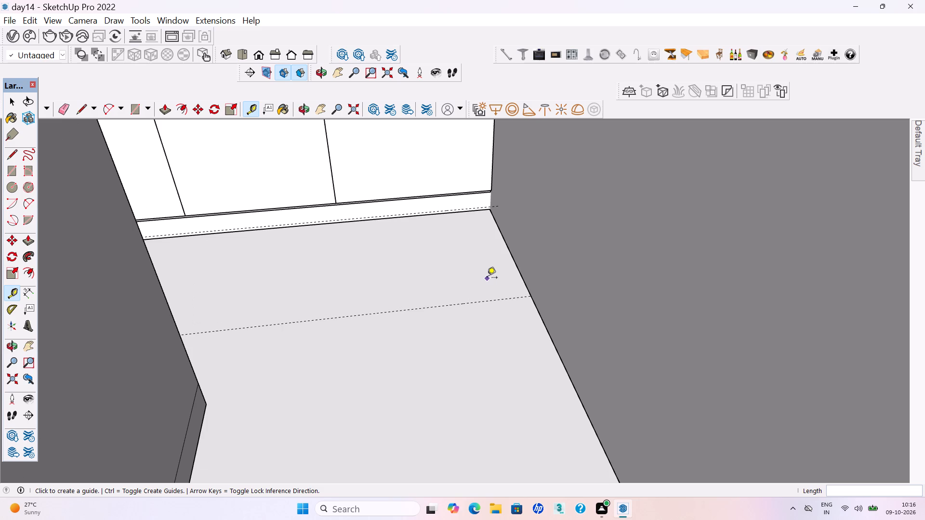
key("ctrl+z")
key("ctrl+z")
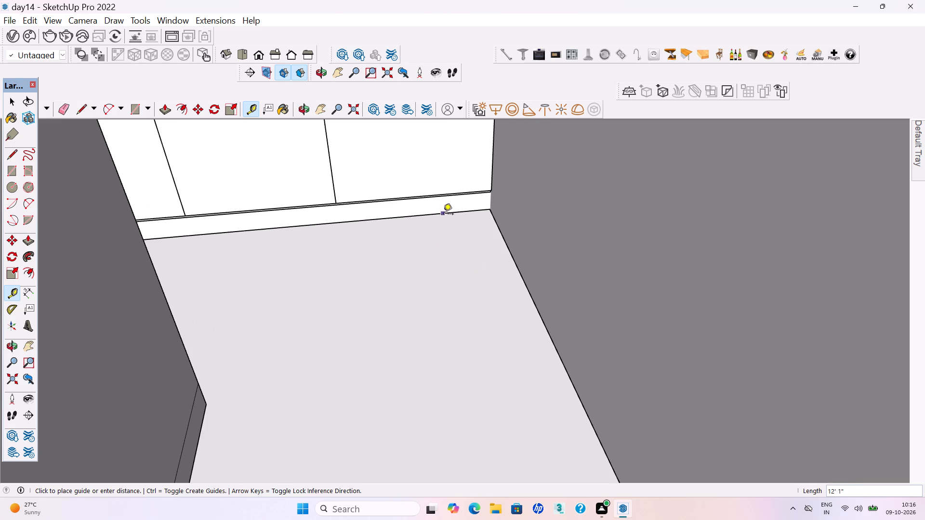
Place a guide on the kitchen floor about 9 3/16" from the bottom edge of the base cabinets' plinth.
left_click(443, 215)
left_click(449, 236)
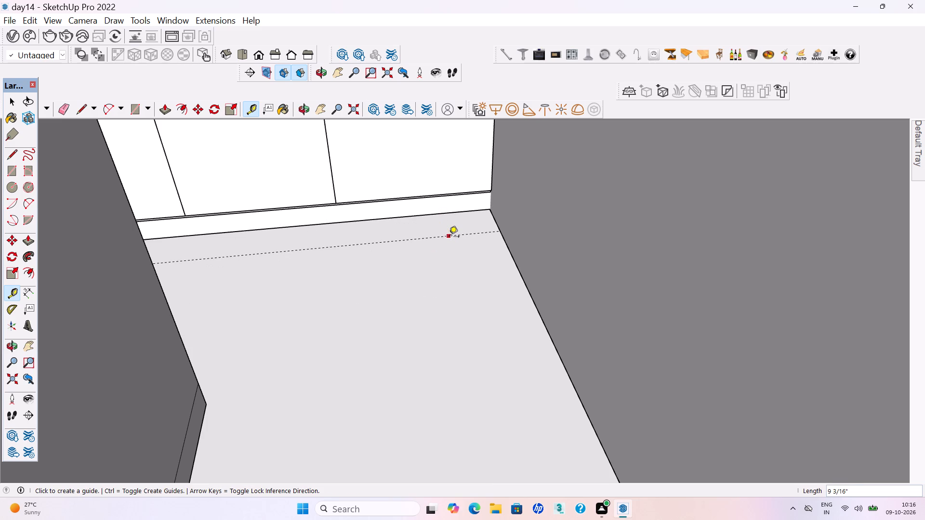
Place a second guide across the kitchen floor, 2' from the guide beside the base cabinets' plinth.
left_click(449, 237)
type("2'")
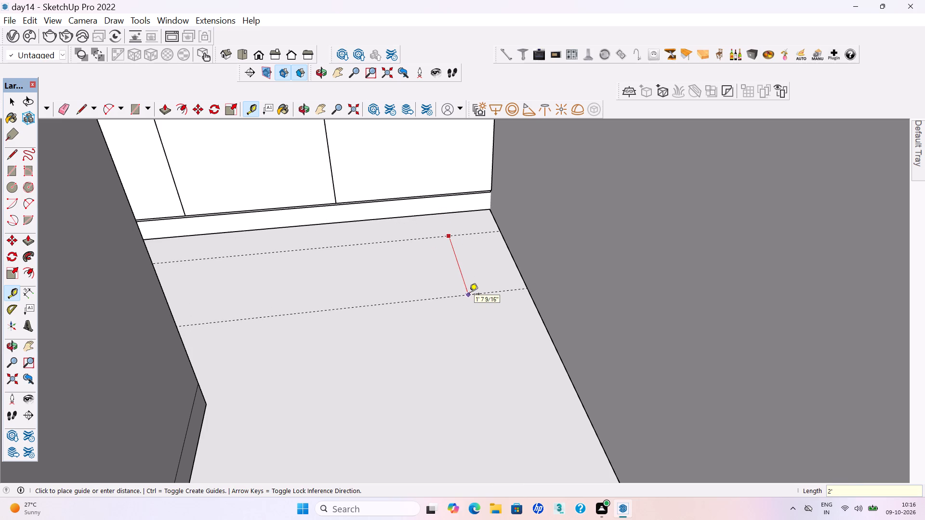
key("Return")
key("space")
Place a guide on the kitchen floor parallel to the wall at the end of the base cabinets, about 1' 5 9/16" from it.
scroll(419, 285, "down", 2)
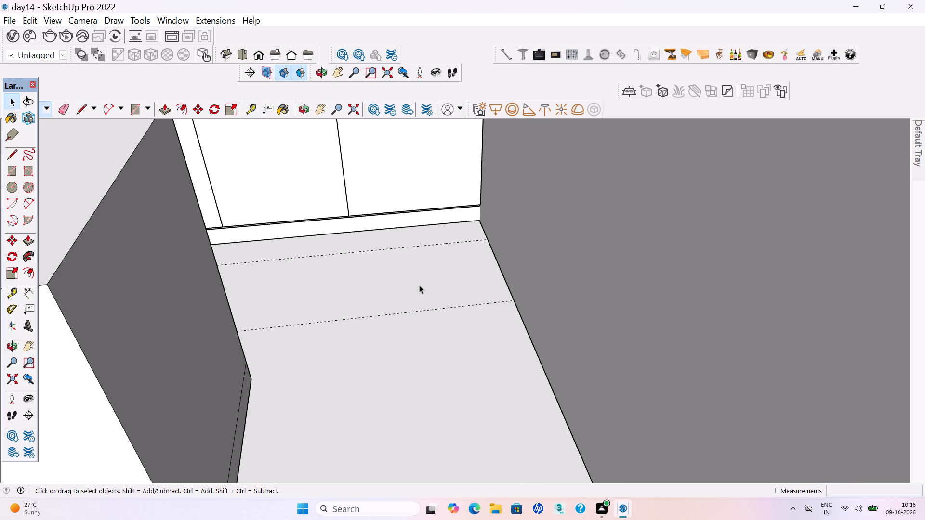
middle_click_drag(419, 285, 715, 384)
key("t")
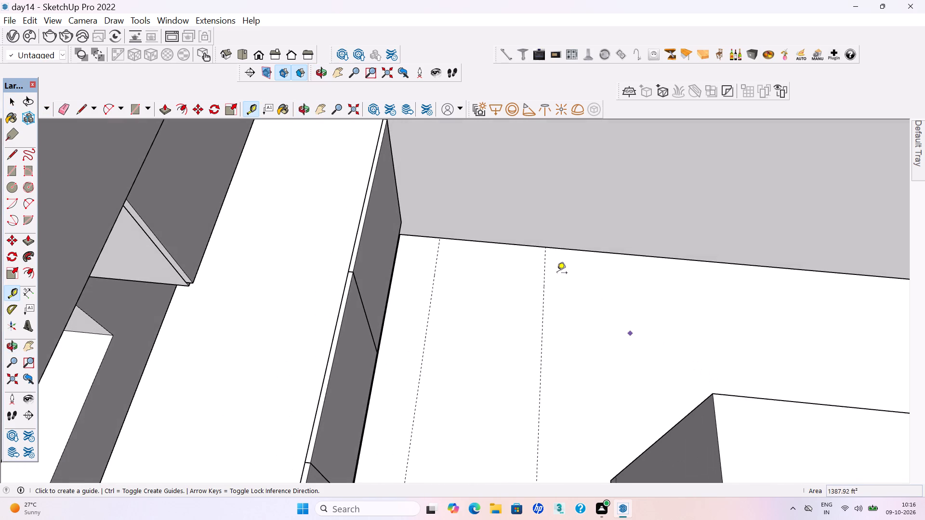
left_click(502, 243)
left_click(498, 312)
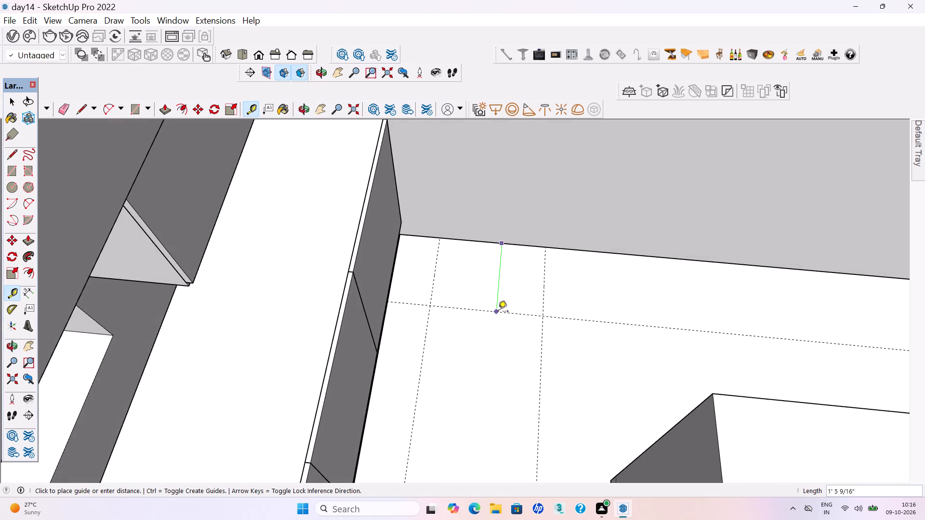
Draw a floor rectangle between the two cabinet-side guides, from the wall to the guide parallel to it, and make it a group.
key("r")
left_click(439, 238)
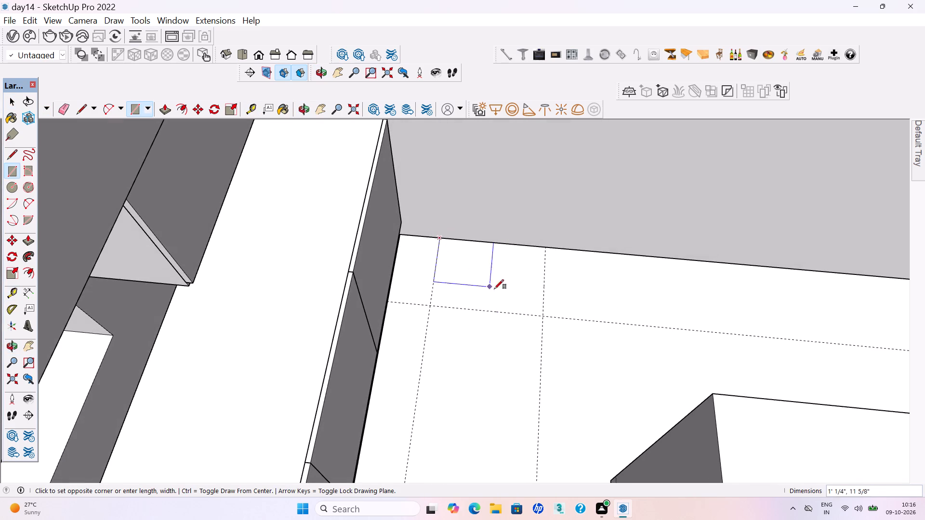
left_click(542, 315)
key("space")
double_click(508, 302)
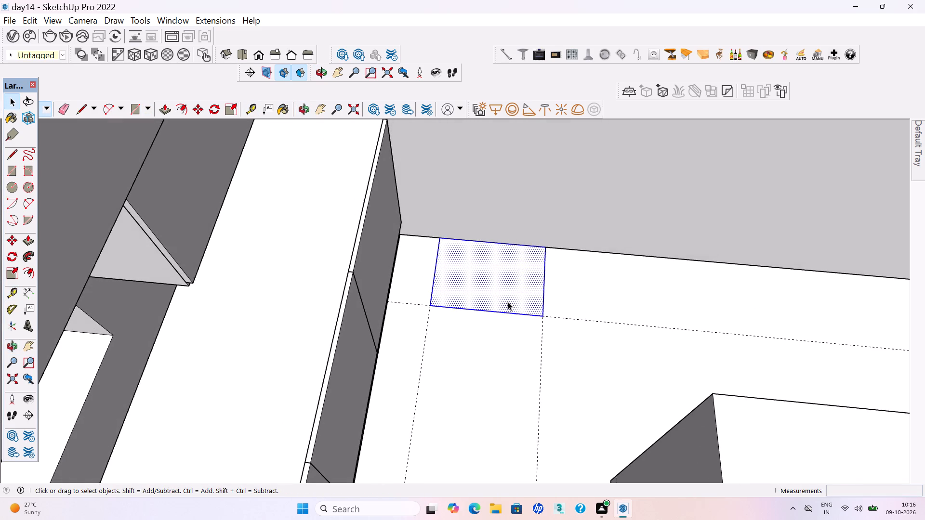
right_click(508, 302)
left_click(545, 169)
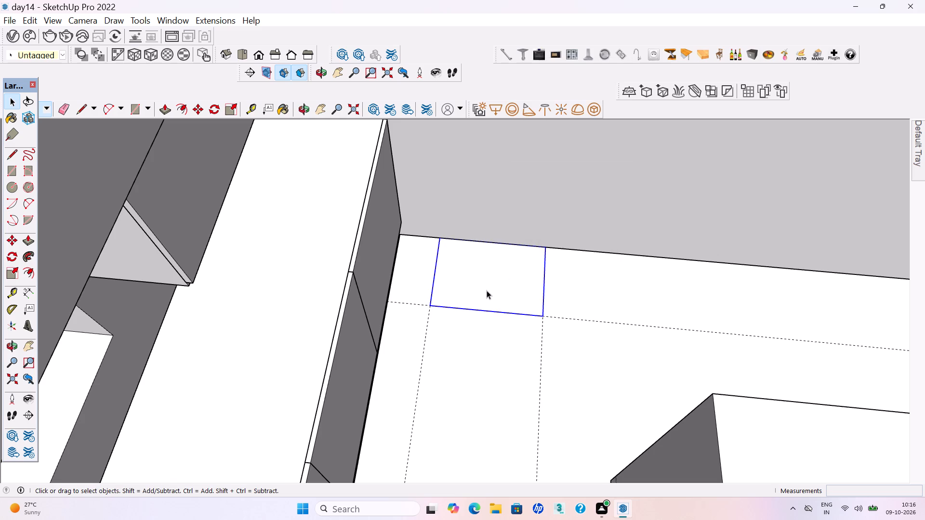
Push/Pull the rectangle inside its group up 7' to form a tall block against the kitchen wall, and leave the group.
double_click(487, 290)
left_click(467, 294)
key("p")
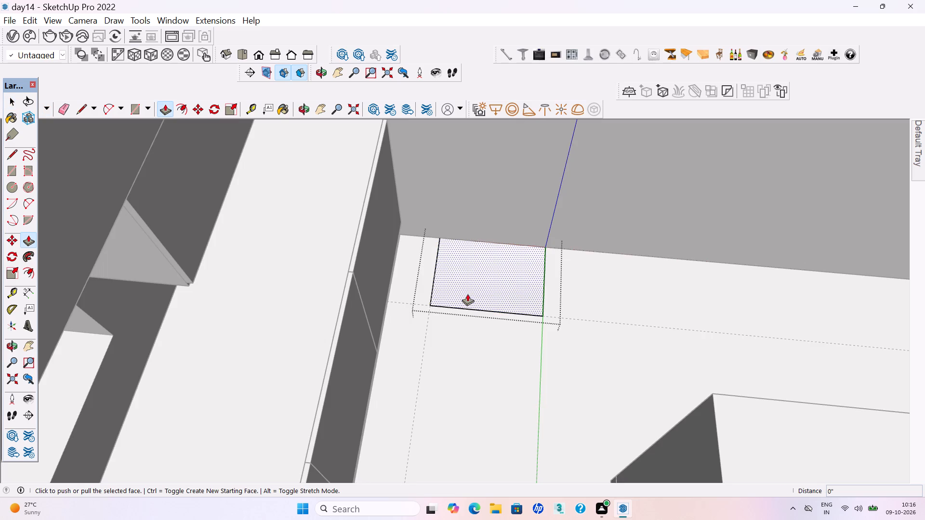
key("Return")
left_click(467, 294)
scroll(476, 248, "down", 16)
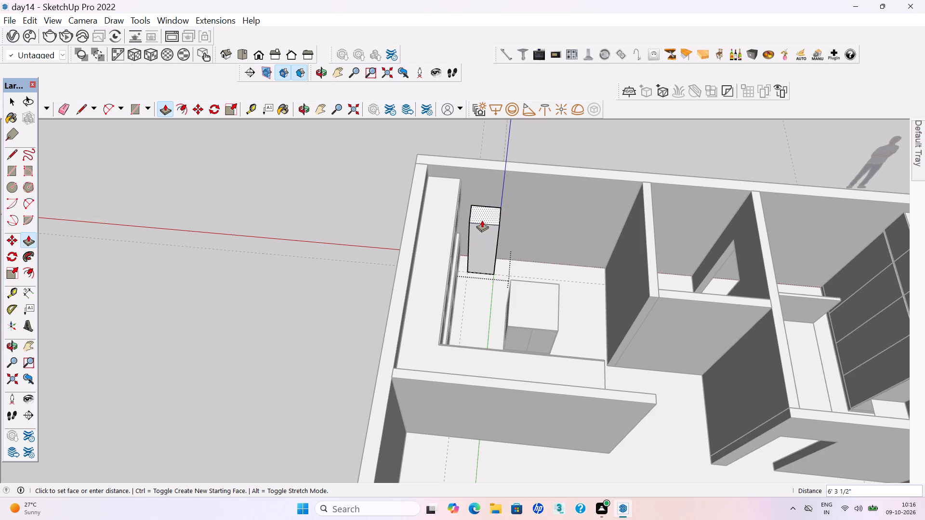
type("7'")
key("Return")
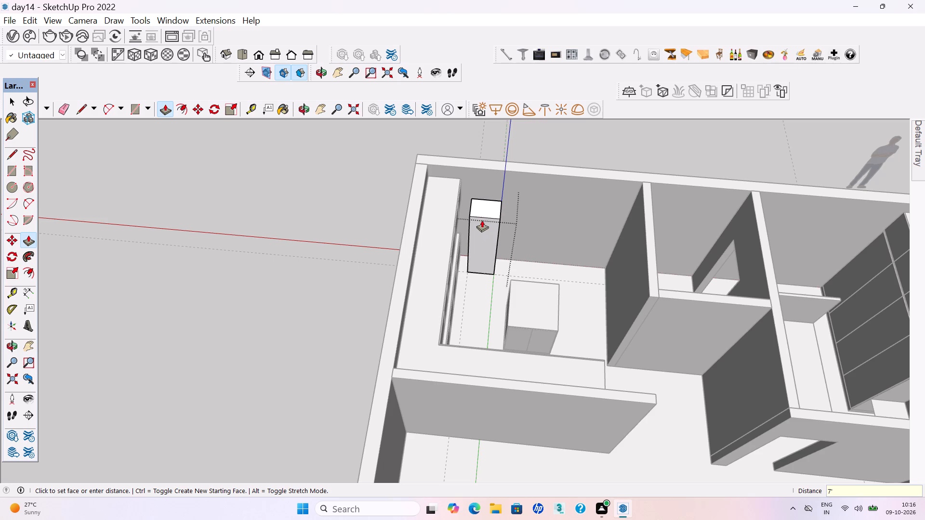
scroll(482, 220, "down", 1)
middle_click_drag(474, 220, 371, 192)
key("space")
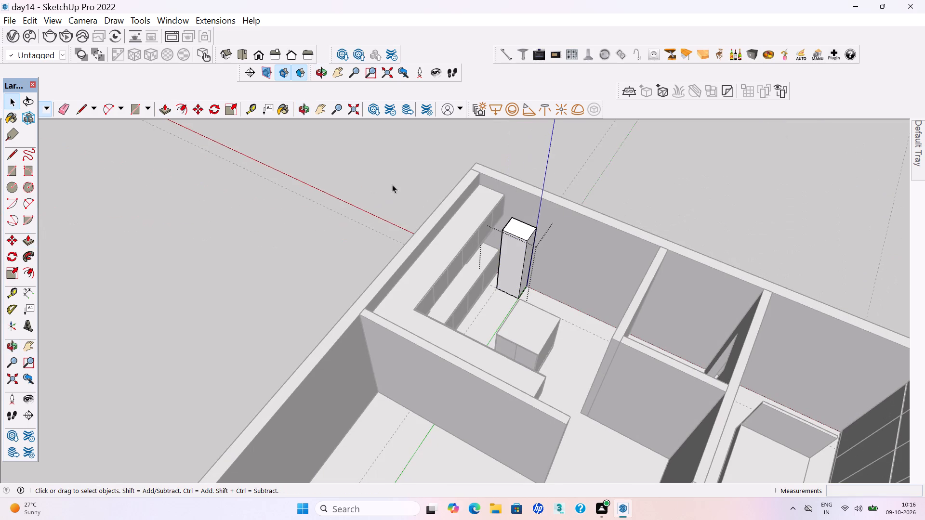
left_click(647, 184)
Save the model.
key("ctrl+s")
key("ctrl+s")
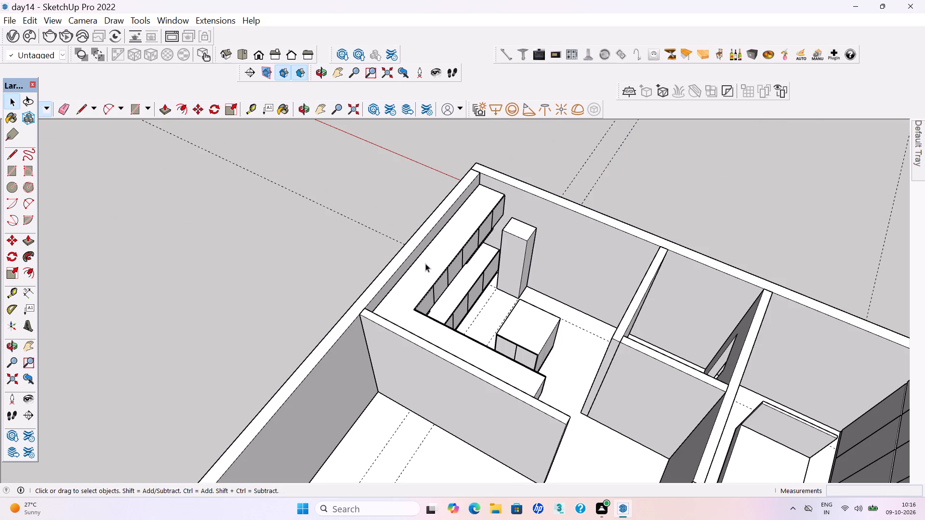
Open the tall block's group and start offsetting the outline of its front face from the edge nearest the base cabinets.
scroll(438, 274, "down", 3)
middle_click_drag(405, 273, 514, 260)
scroll(492, 252, "up", 14)
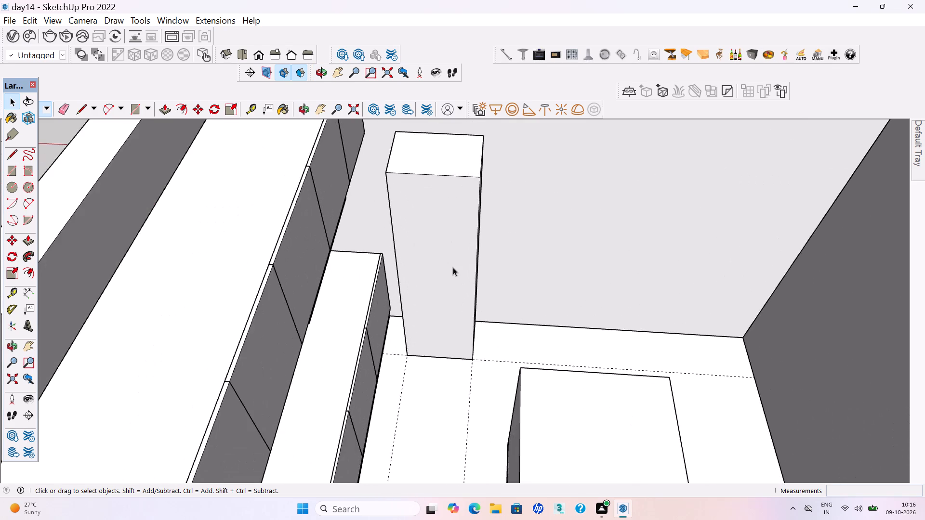
double_click(441, 272)
left_click(422, 269)
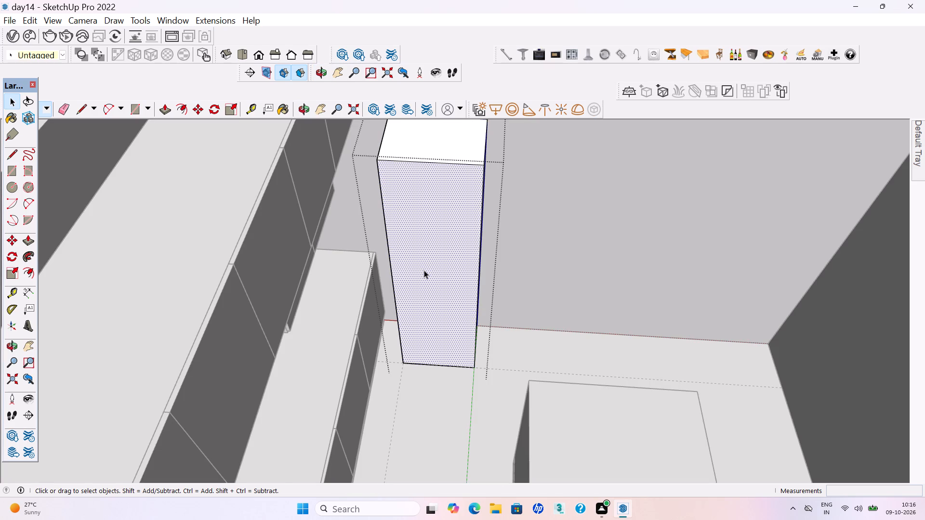
key("f")
left_click(396, 253)
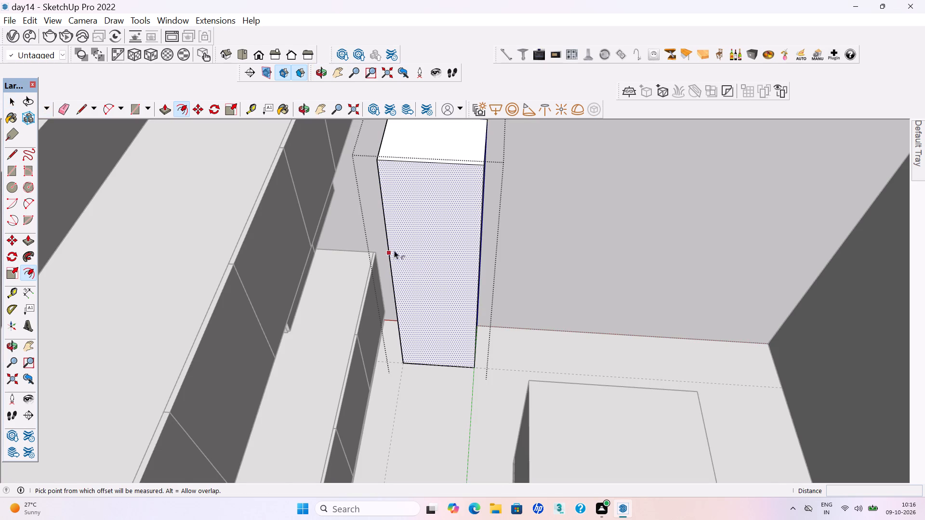
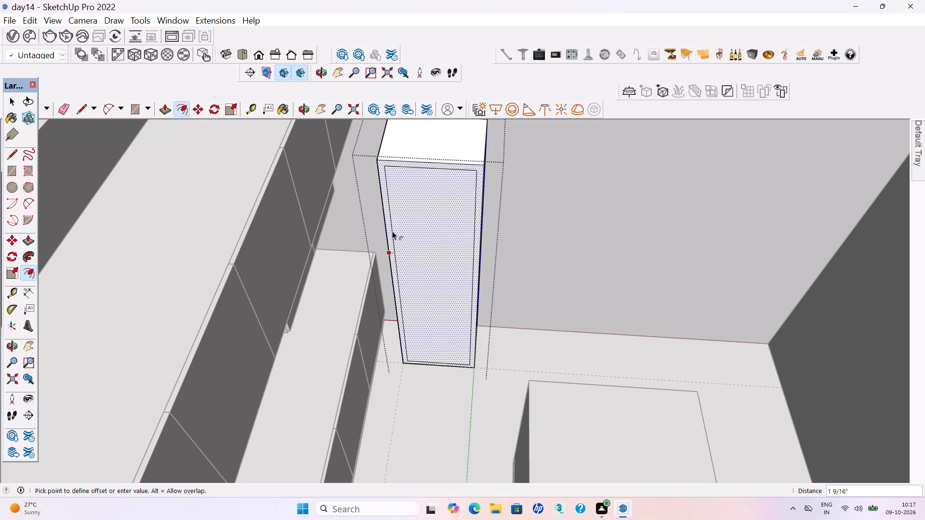
Offset the tall cabinet's front face outline inward by 18mm.
type("18mm")
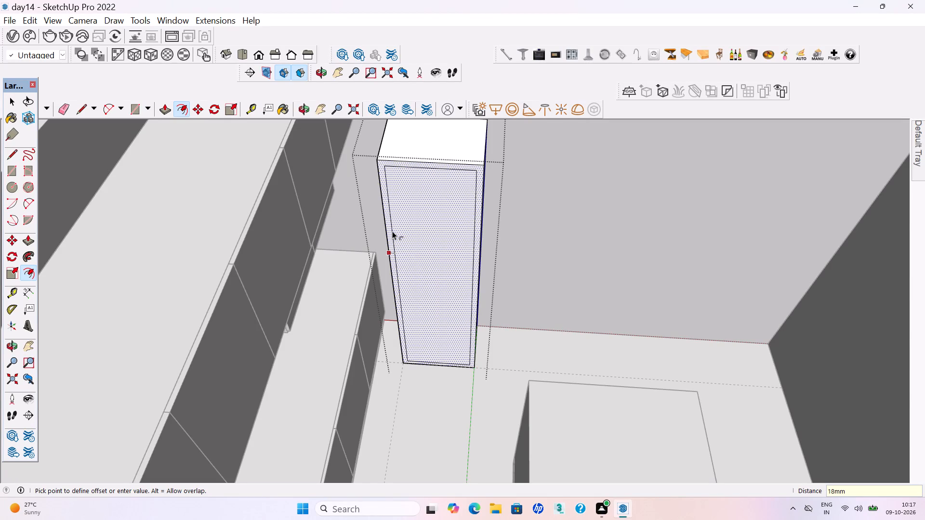
key("Return")
key("space")
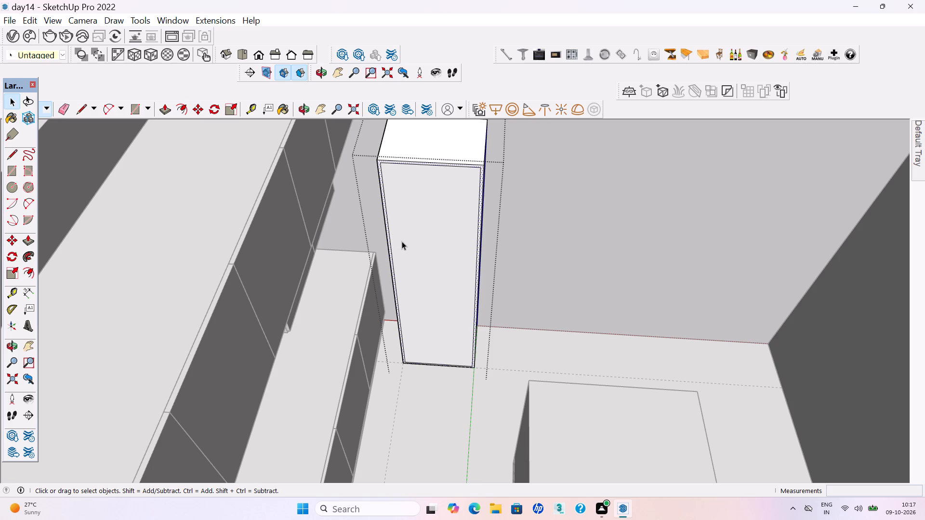
Push the cabinet's inner front face back about 1' 3 1/2" to hollow it out, and close the group.
left_click(402, 241)
key("p")
key("Return")
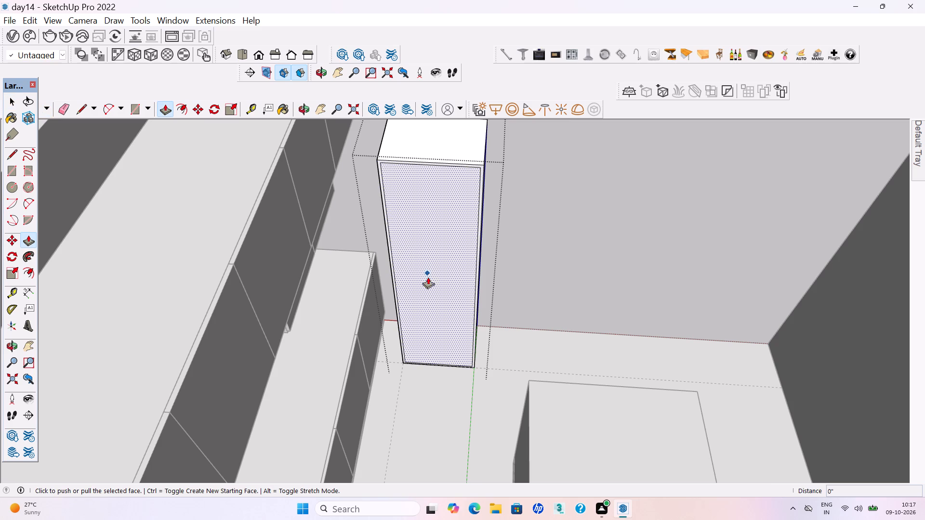
left_click(430, 291)
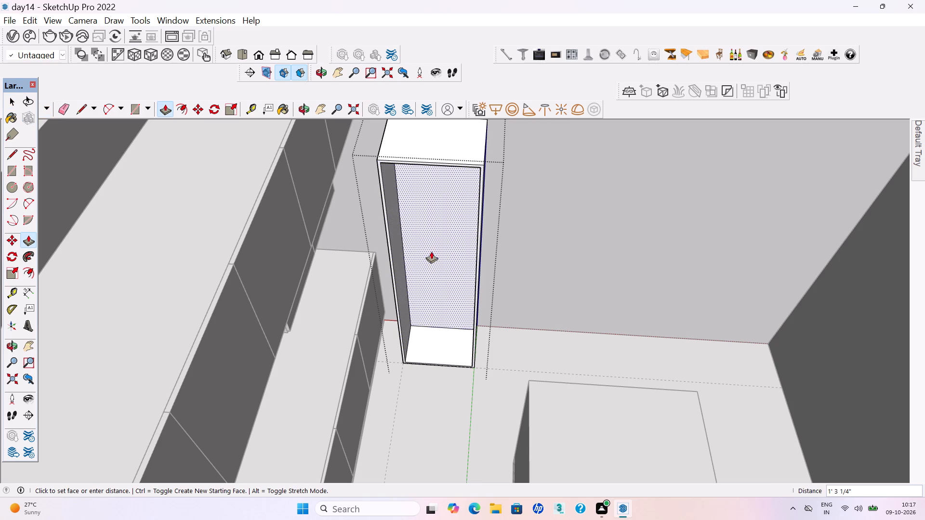
left_click(432, 251)
scroll(417, 318, "down", 7)
key("space")
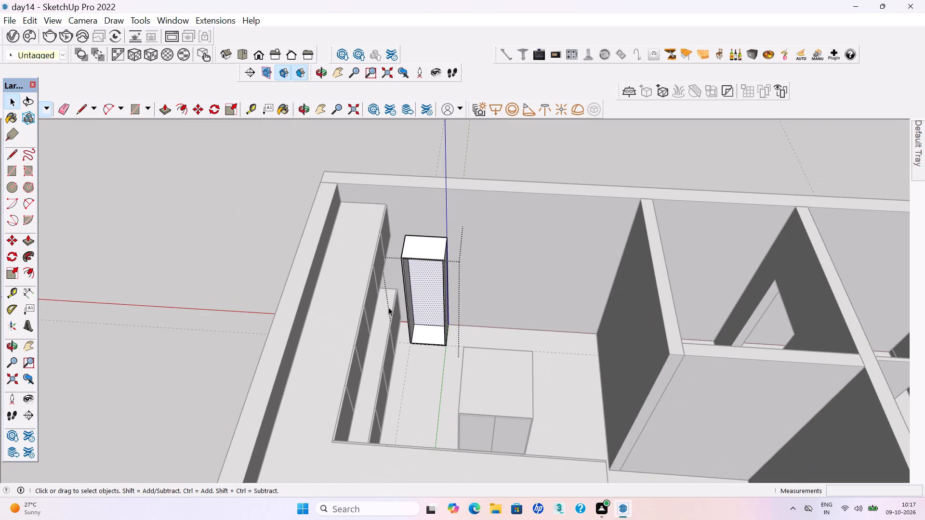
left_click(548, 158)
Save the model.
key("ctrl+s")
key("ctrl+s")
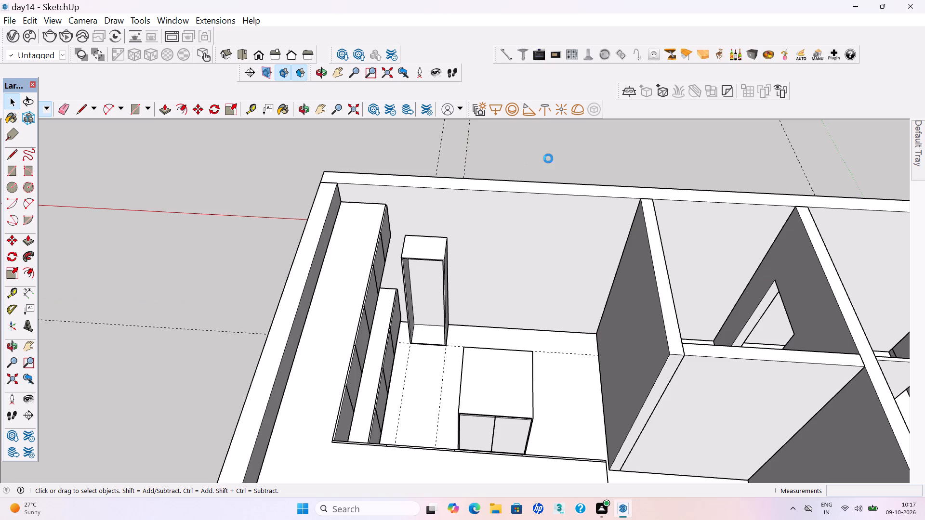
key("ctrl+s")
key("ctrl+s")
key("ctrl+s")
key("ctrl+s")
Draw a rectangle about 1' 10 9/16" by 1' 3 1/2" covering the inside floor of the hollow cabinet.
scroll(401, 349, "up", 4)
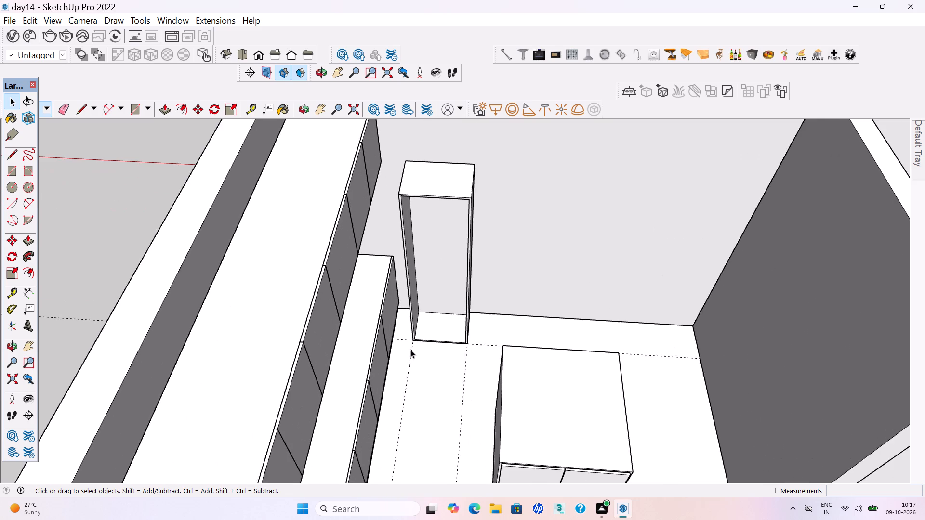
scroll(430, 326, "up", 1)
scroll(426, 339, "down", 2)
middle_click_drag(424, 327, 430, 302)
scroll(442, 333, "up", 2)
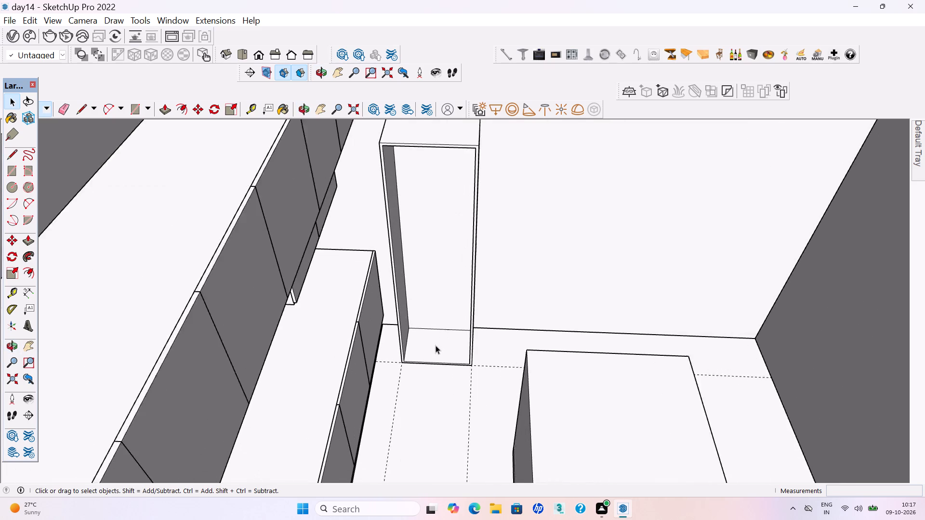
scroll(436, 345, "up", 3)
middle_click_drag(427, 363, 428, 349)
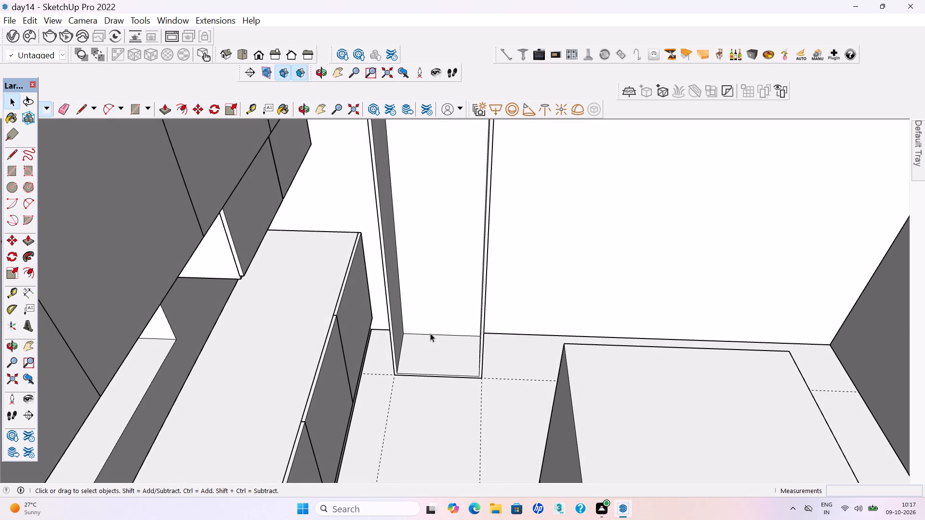
key("r")
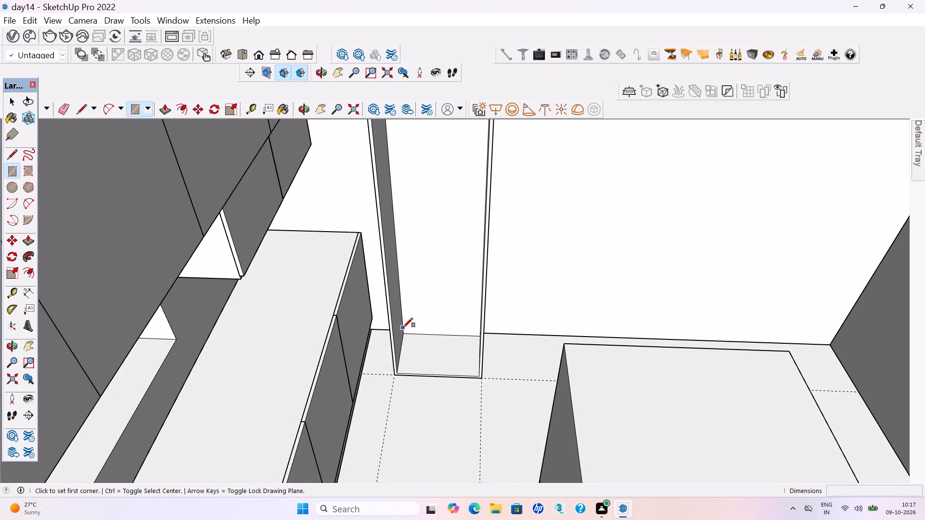
left_click(403, 332)
left_click(477, 375)
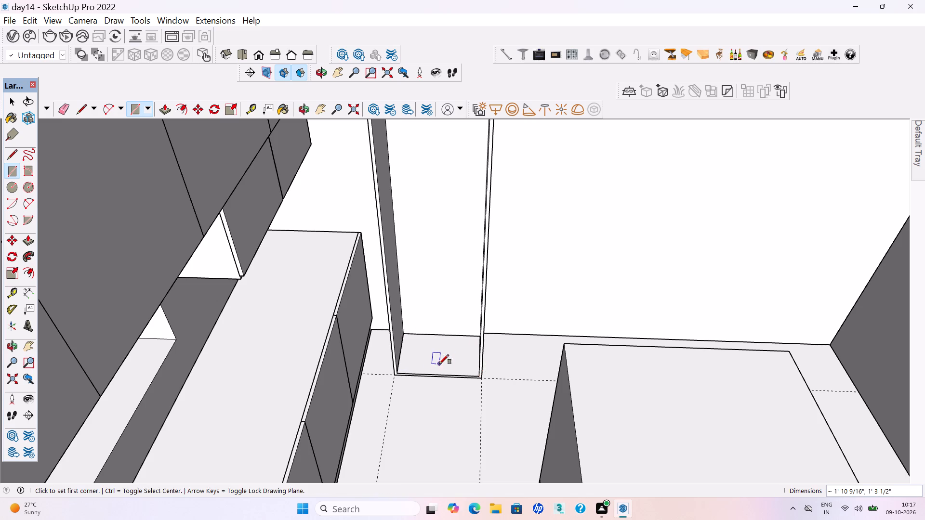
Make the rectangle on the cabinet's inside floor, with its edges, a separate group.
middle_click_drag(440, 366, 460, 381)
scroll(442, 363, "up", 6)
key("space")
double_click(428, 361)
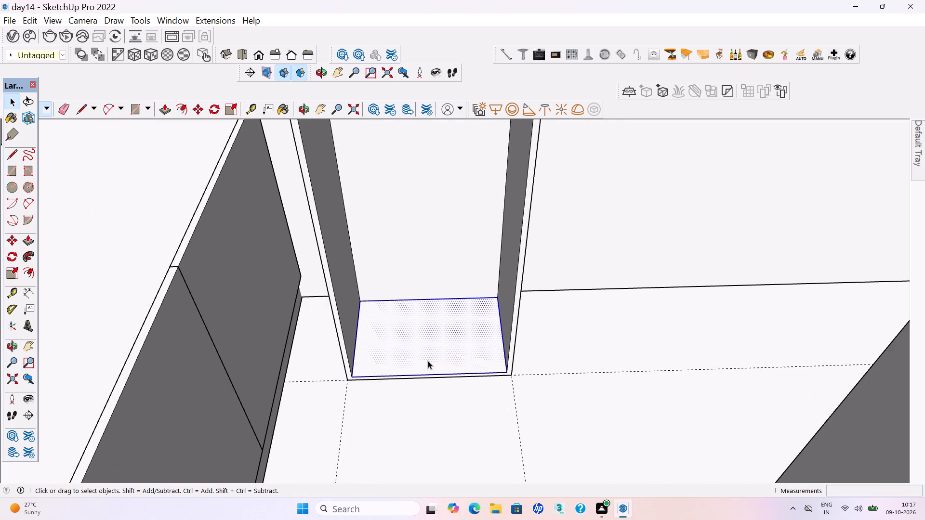
right_click(427, 361)
left_click(460, 223)
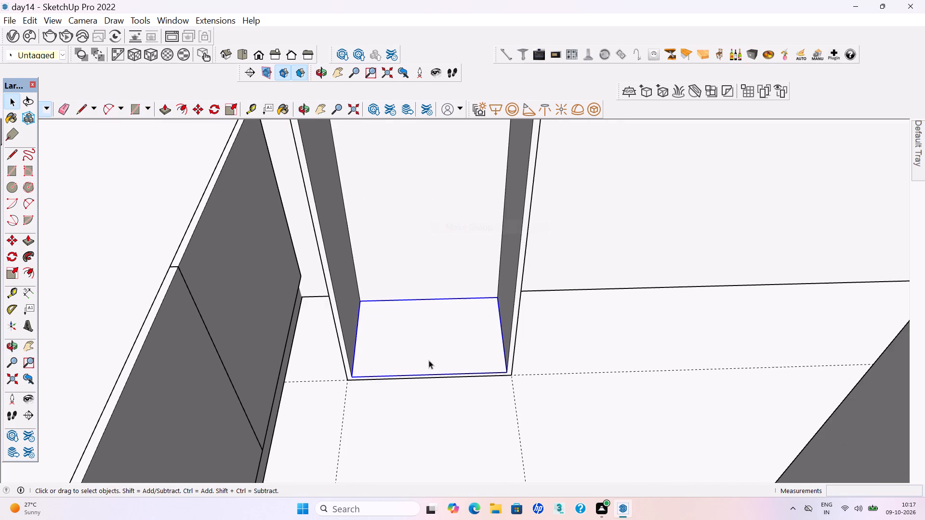
Extrude the grouped rectangle's face 18mm to form a shelf panel, and close the group.
double_click(429, 360)
left_click(415, 354)
key("p")
key("Return")
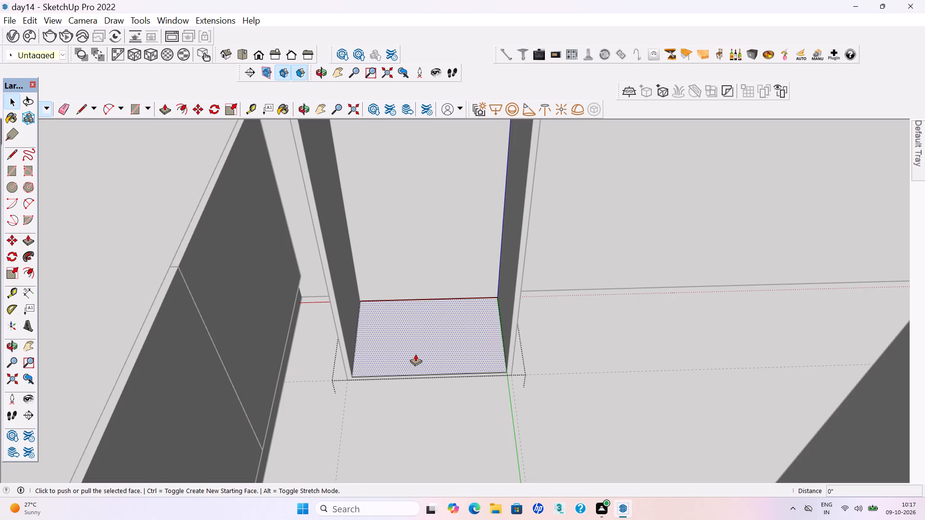
left_click(415, 354)
type("18mm")
key("Return")
key("space")
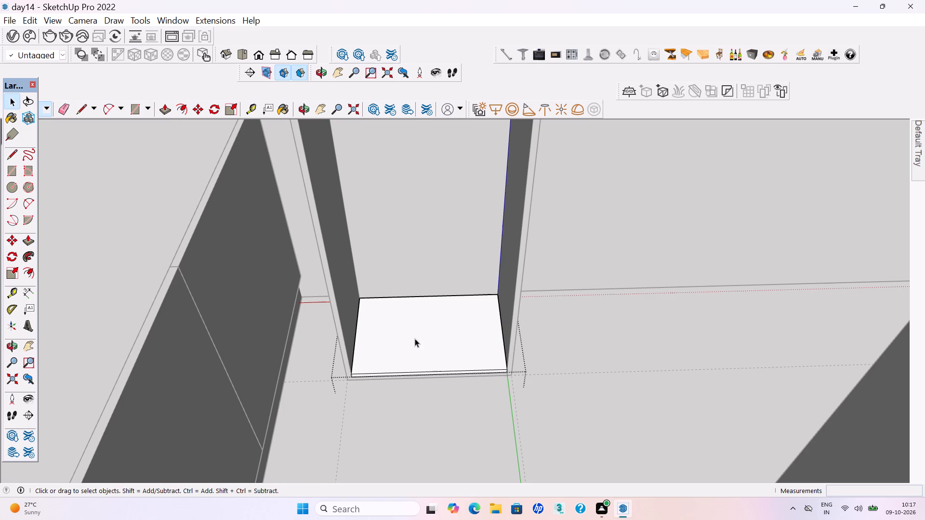
scroll(417, 366, "down", 1)
left_click(438, 429)
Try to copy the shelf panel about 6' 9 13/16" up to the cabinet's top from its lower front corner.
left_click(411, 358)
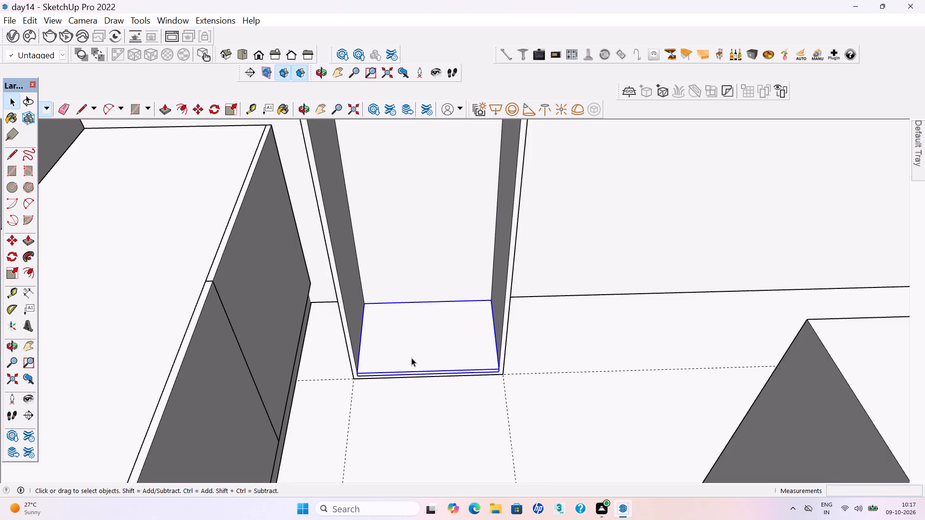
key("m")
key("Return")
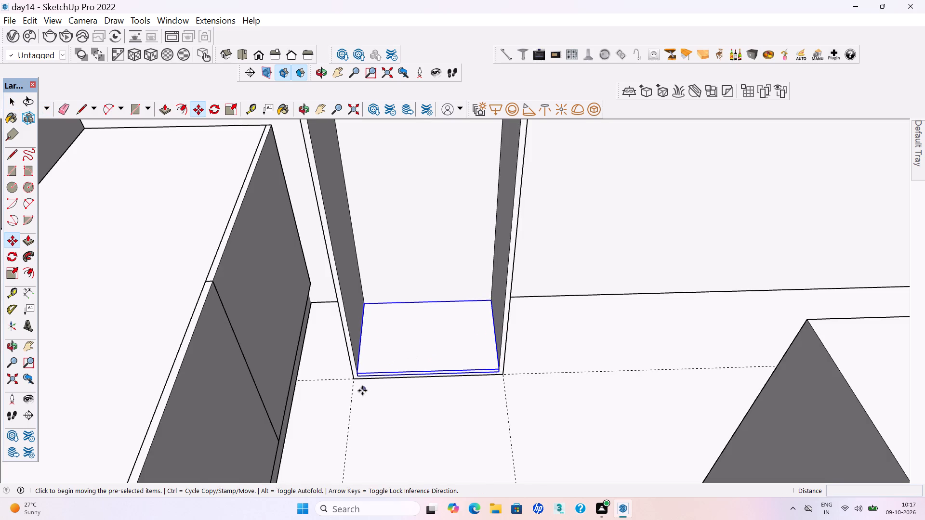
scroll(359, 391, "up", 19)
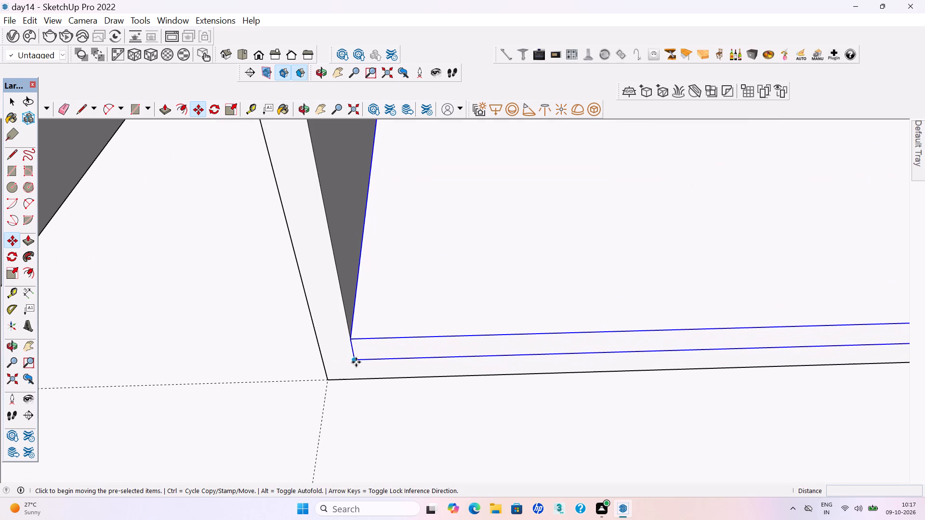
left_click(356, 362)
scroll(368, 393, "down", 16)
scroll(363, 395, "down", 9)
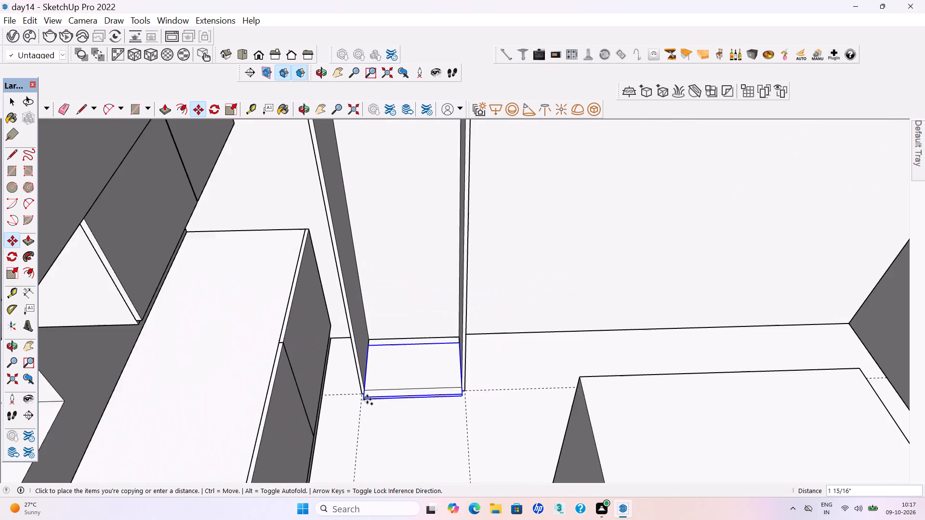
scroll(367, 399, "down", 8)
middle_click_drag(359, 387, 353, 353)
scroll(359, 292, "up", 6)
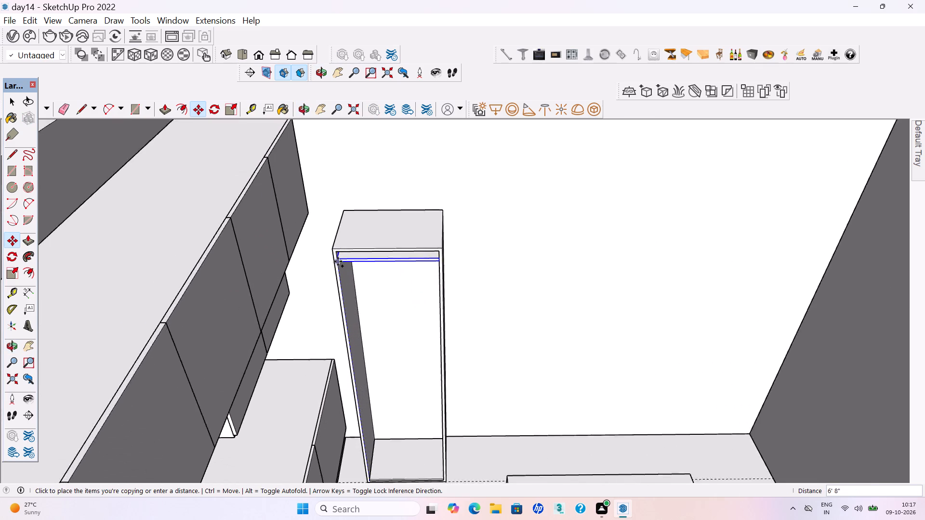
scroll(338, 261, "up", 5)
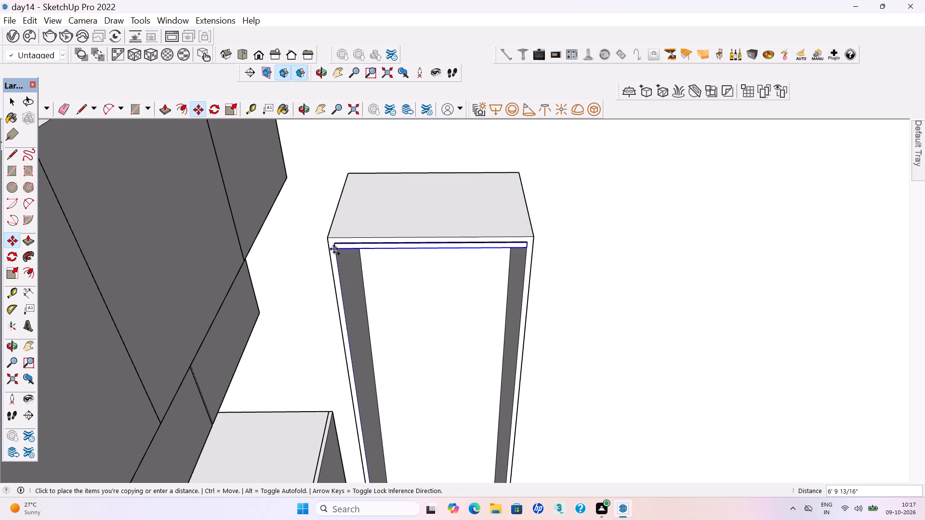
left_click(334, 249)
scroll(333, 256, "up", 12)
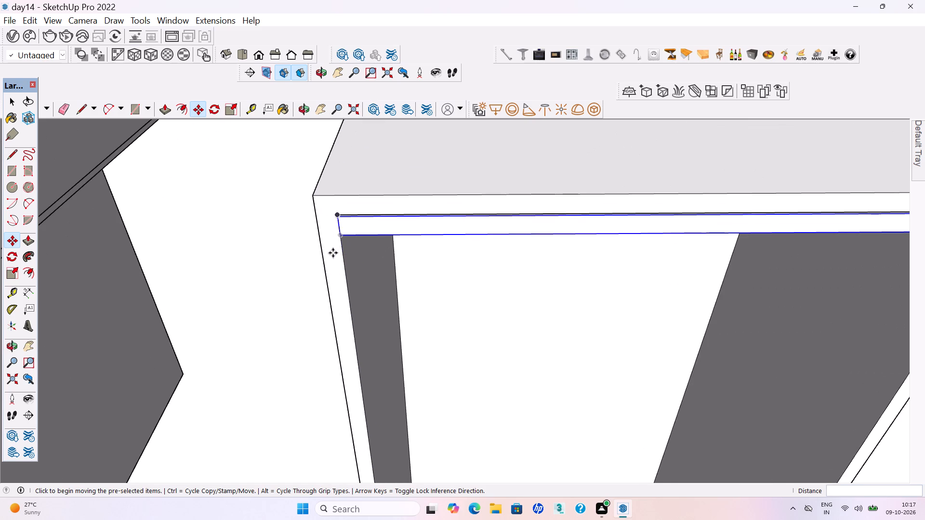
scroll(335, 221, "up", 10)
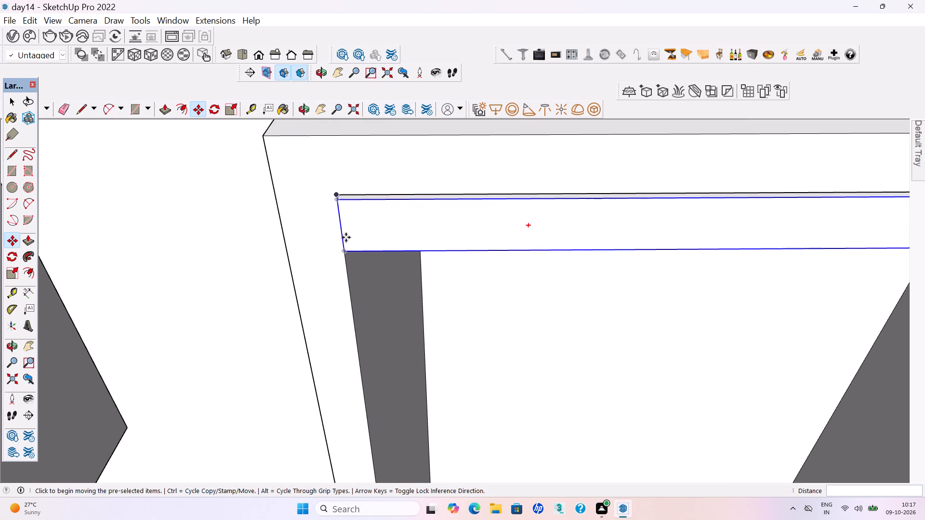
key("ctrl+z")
Copy the bottom shelf panel from its upper front corner about 6' 9 7/8" up to the cabinet's inner top corner.
scroll(334, 209, "down", 17)
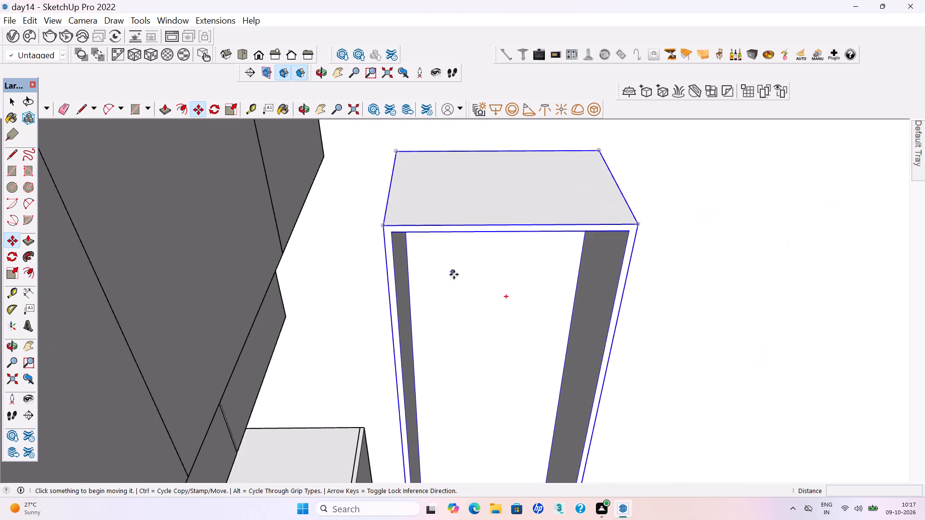
scroll(454, 274, "down", 15)
middle_click_drag(459, 367, 451, 436)
scroll(445, 394, "up", 8)
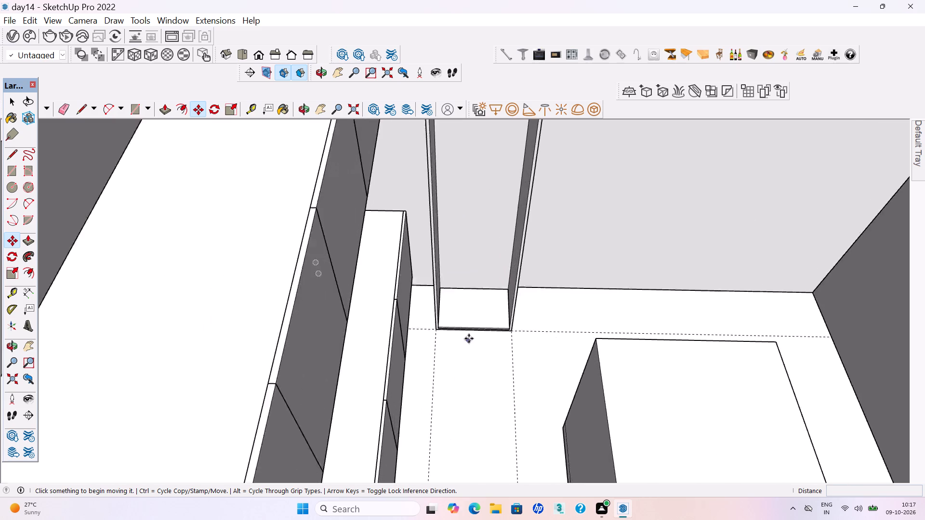
scroll(469, 338, "up", 7)
key("space")
left_click(436, 315)
key("m")
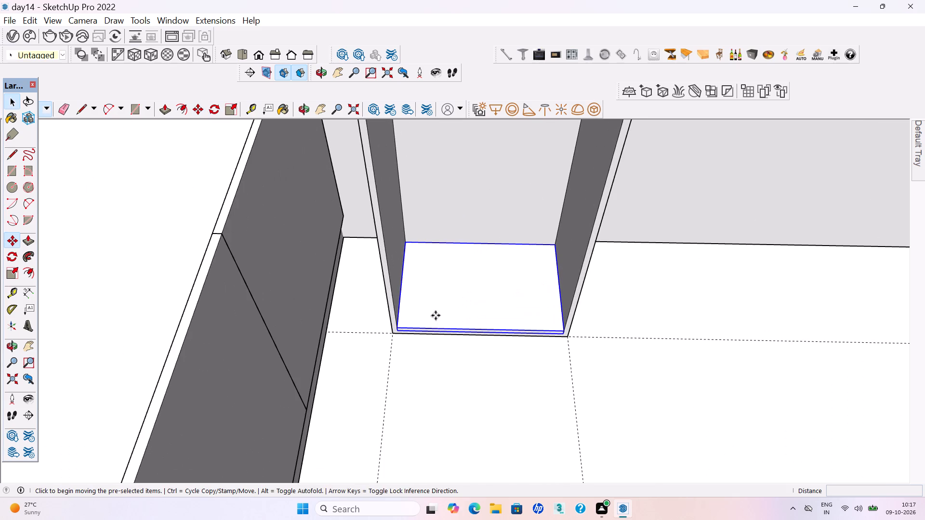
scroll(400, 349, "up", 18)
middle_click_drag(385, 319, 382, 277)
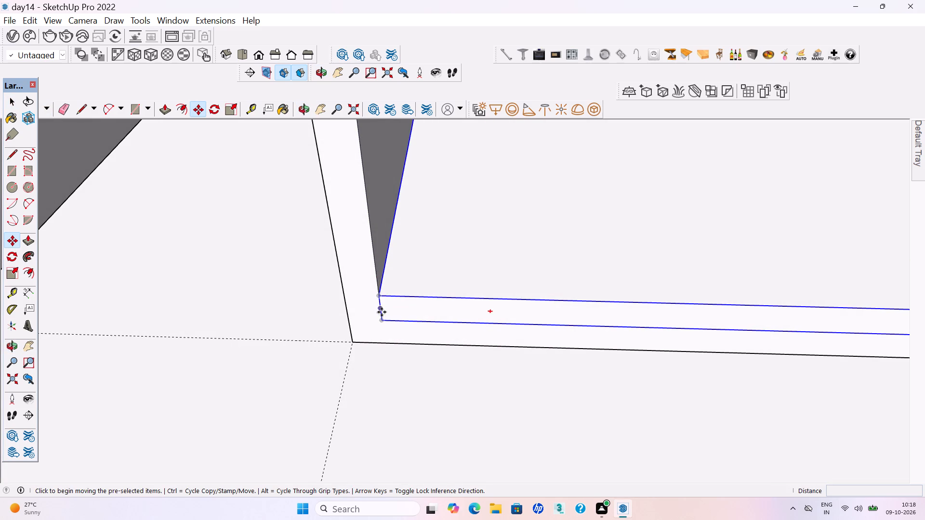
left_click(380, 296)
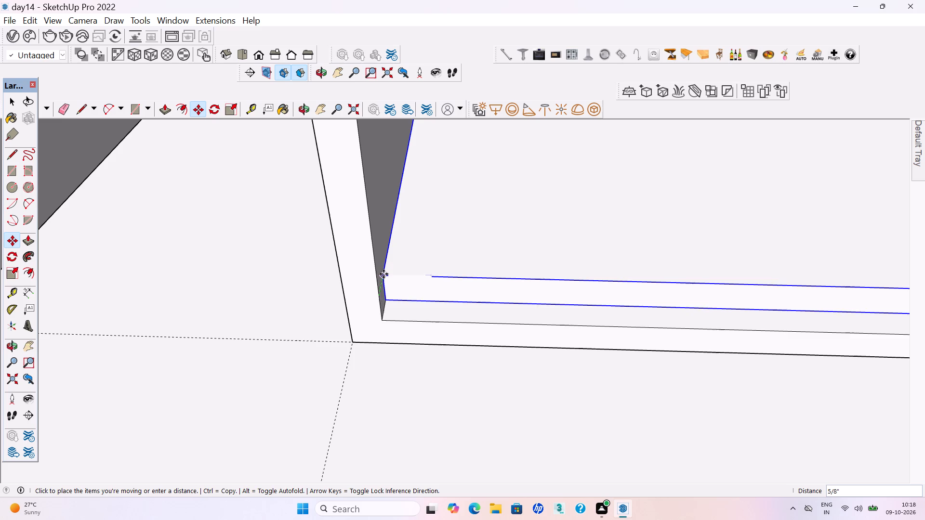
scroll(391, 312, "down", 15)
scroll(399, 369, "down", 6)
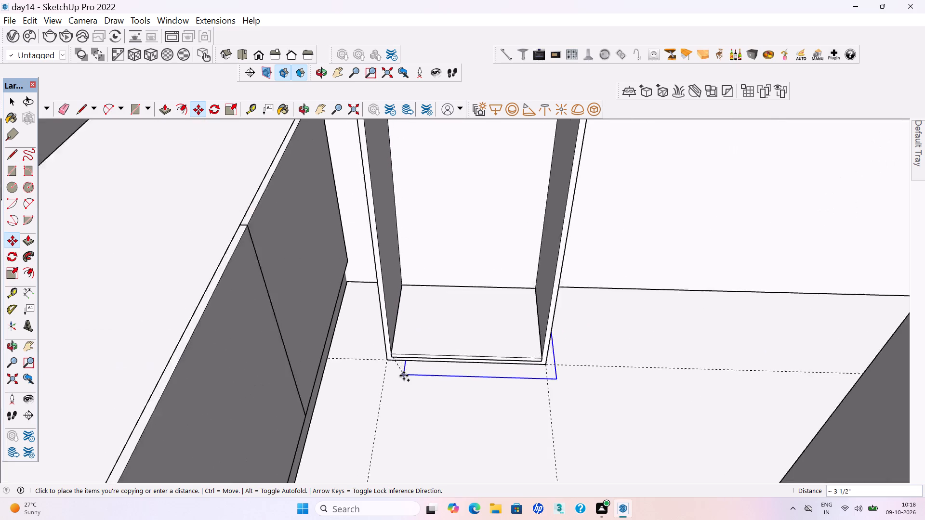
scroll(404, 376, "down", 12)
scroll(398, 221, "up", 4)
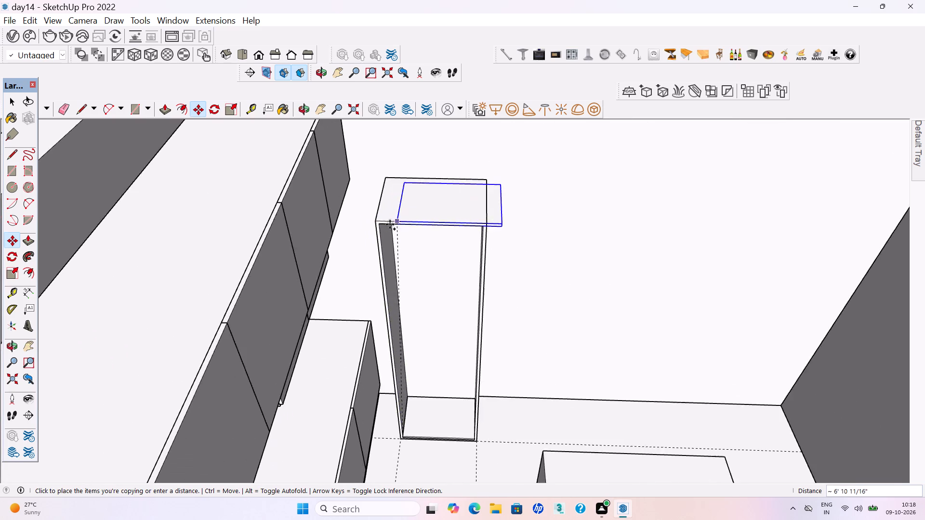
scroll(390, 224, "up", 13)
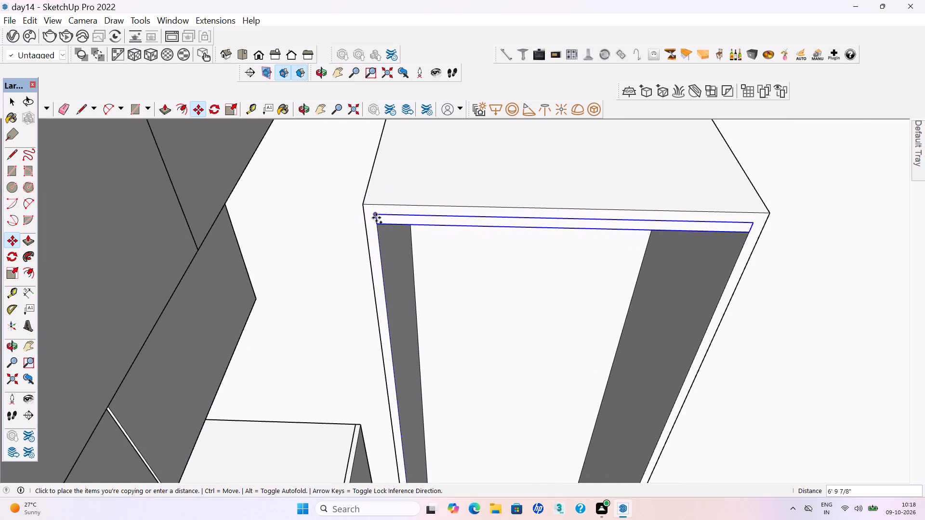
left_click(376, 218)
Divide the copied shelf spacing by 4 to distribute shelves evenly up the cabinet.
key("slash")
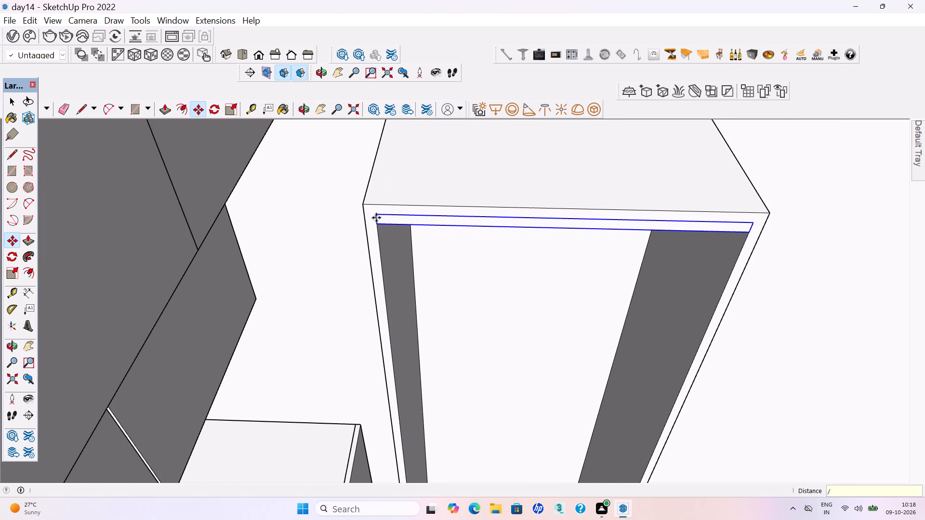
key("4")
key("Return")
scroll(386, 172, "down", 10)
scroll(393, 251, "down", 5)
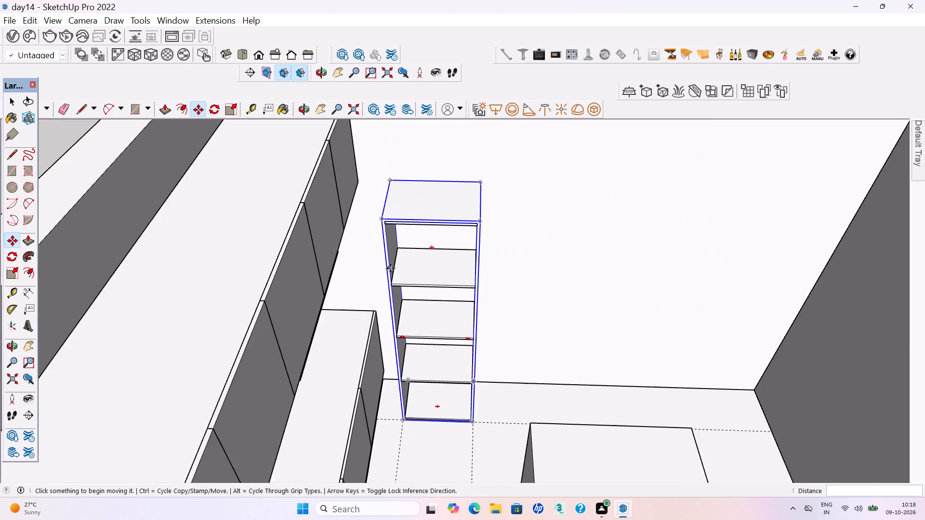
scroll(390, 268, "down", 4)
middle_click_drag(400, 337, 400, 295)
key("space")
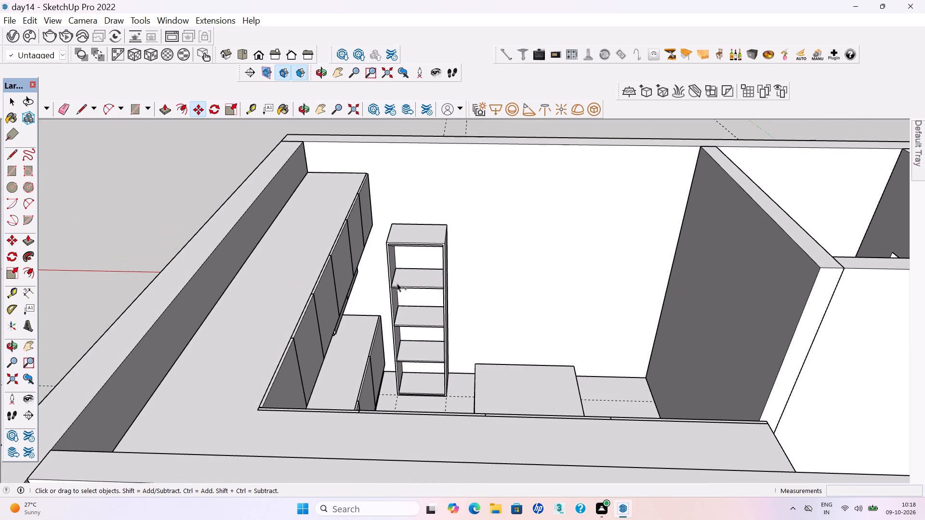
Save the model.
key("ctrl+s")
key("ctrl+s")
key("ctrl+s")
Delete the bottom shelf panel inside the tall cabinet.
scroll(426, 359, "up", 1)
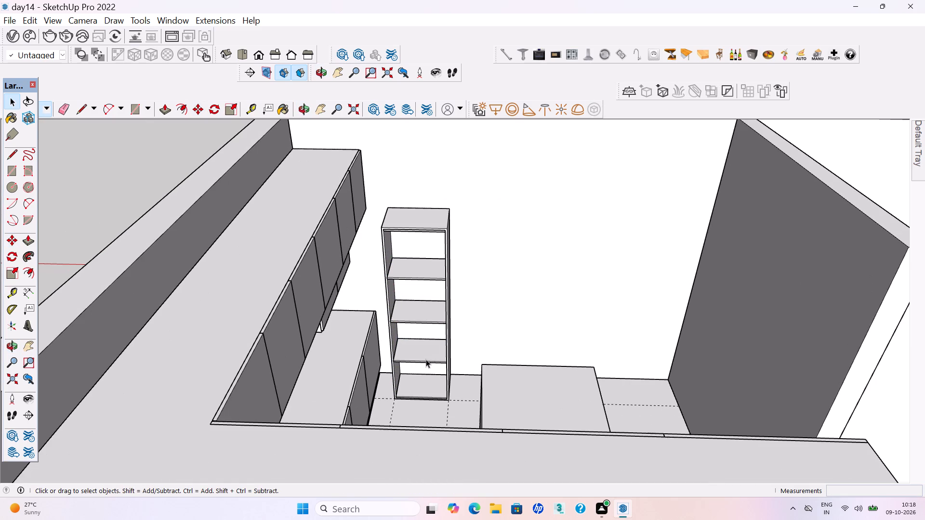
key("space")
scroll(395, 411, "up", 15)
left_click(411, 380)
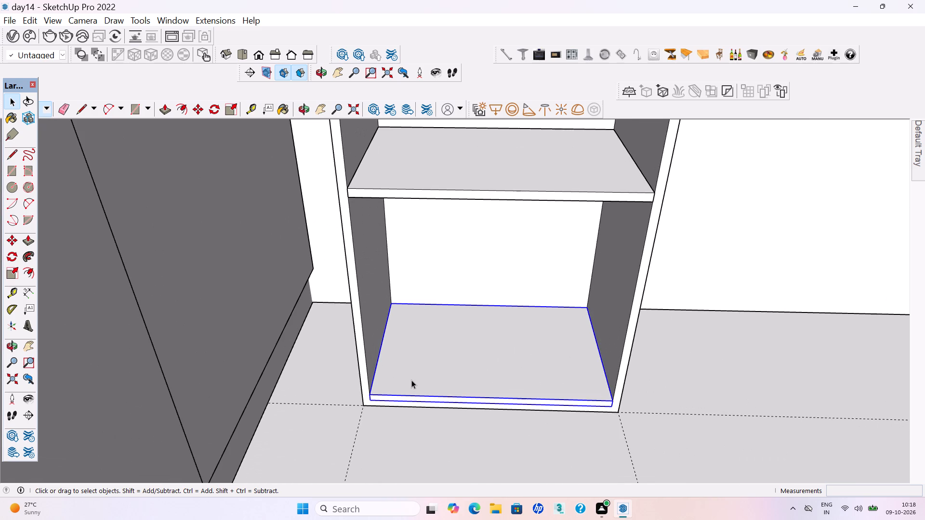
key("Delete")
Delete the dashed construction guides that extend beyond the building's rear wall.
scroll(405, 385, "down", 14)
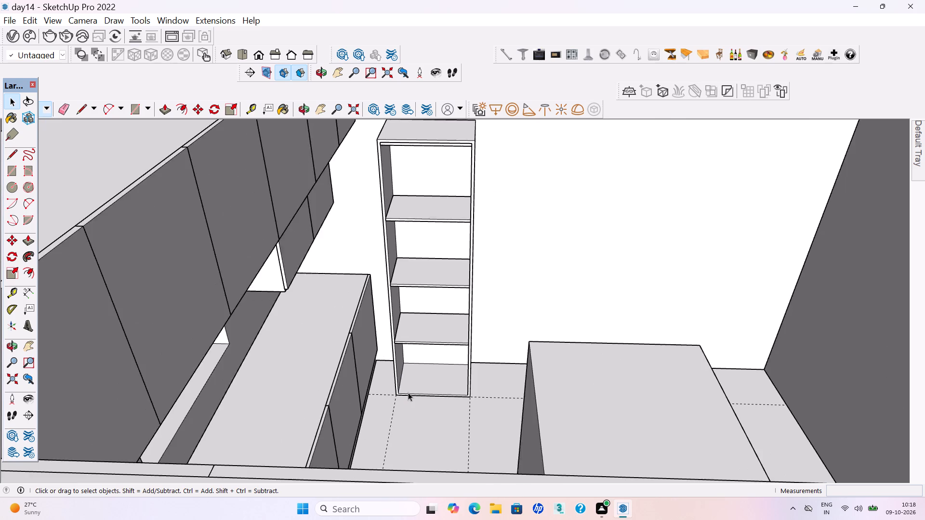
scroll(408, 392, "down", 11)
left_click_drag(487, 235, 404, 180)
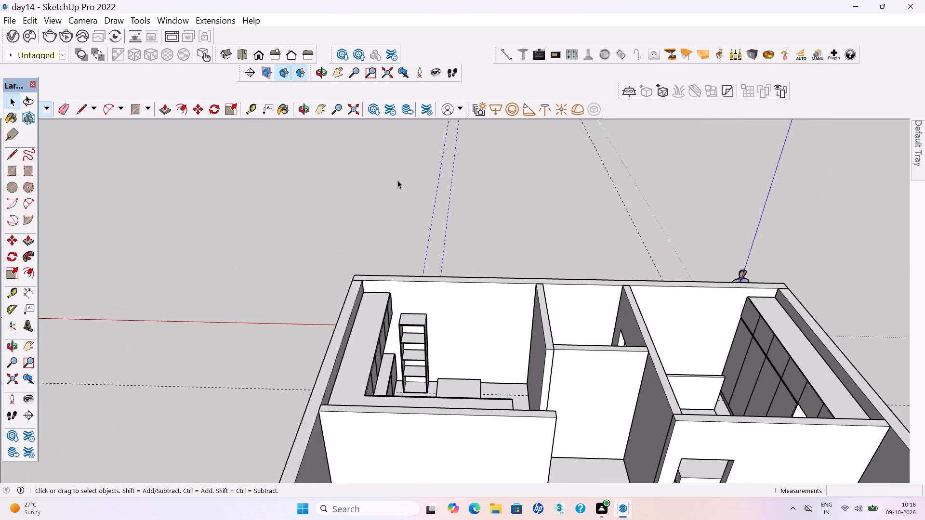
key("Delete")
left_click_drag(649, 206, 568, 161)
key("Delete")
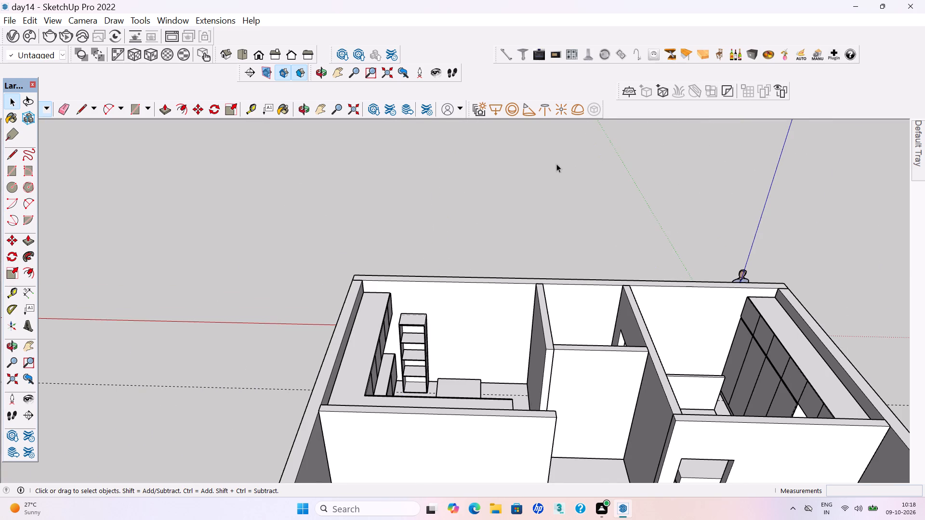
Save the model with the rear guides removed.
scroll(509, 188, "down", 4)
middle_click_drag(479, 224, 453, 294)
key("ctrl+s")
key("ctrl+s")
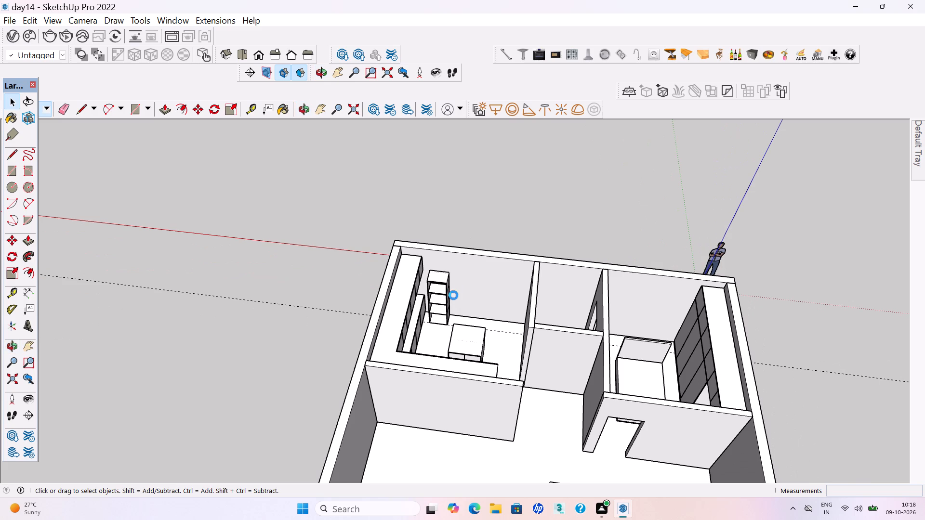
key("ctrl+s")
Delete the remaining dashed guide that runs across the floor in front of the tall cabinet.
scroll(442, 311, "up", 8)
left_click_drag(166, 338, 163, 296)
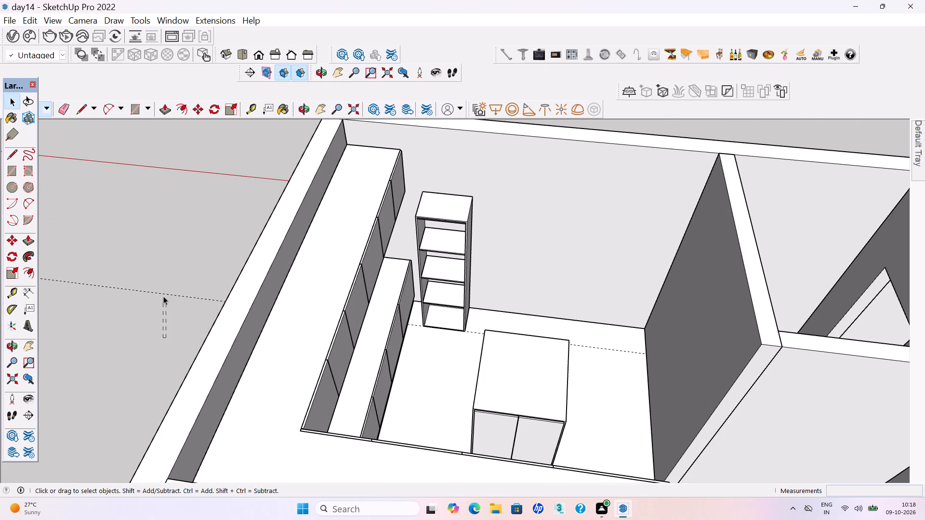
left_click_drag(163, 296, 170, 267)
left_click_drag(200, 302, 168, 273)
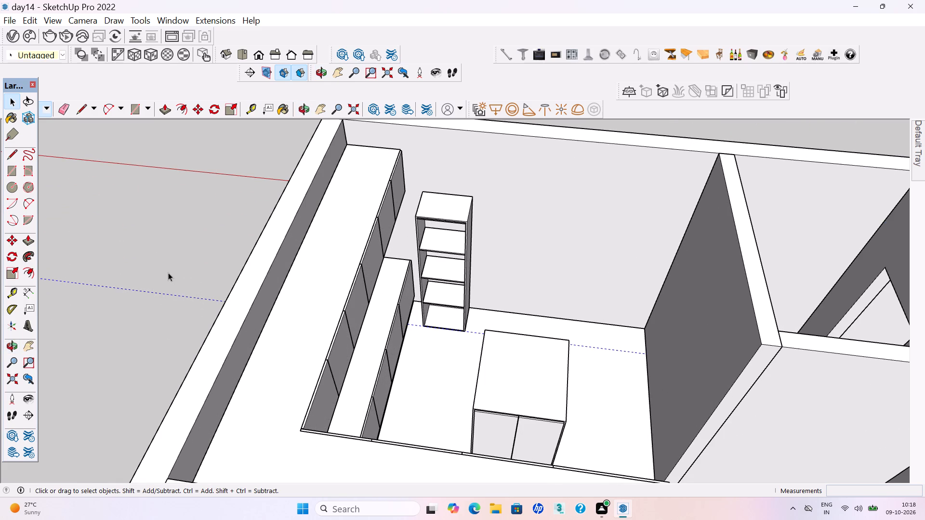
key("Delete")
Delete the topmost shelf panel directly beneath the tall cabinet's top.
scroll(228, 286, "down", 1)
middle_click_drag(394, 300, 410, 295)
scroll(427, 300, "up", 5)
key("r")
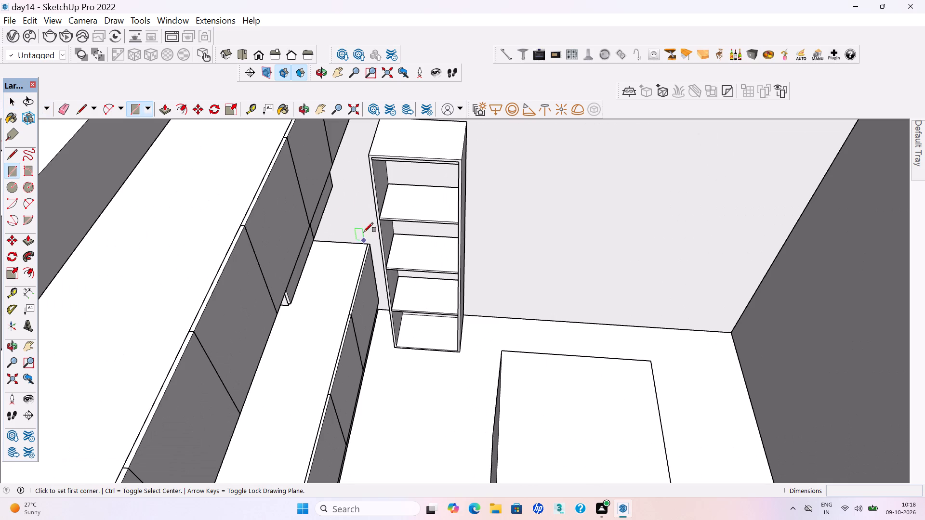
scroll(369, 163, "up", 13)
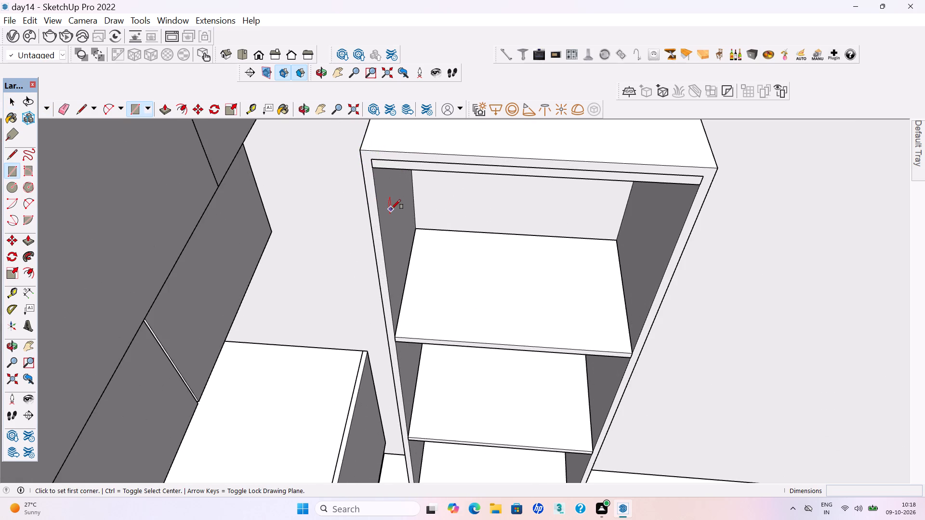
key("space")
left_click(400, 166)
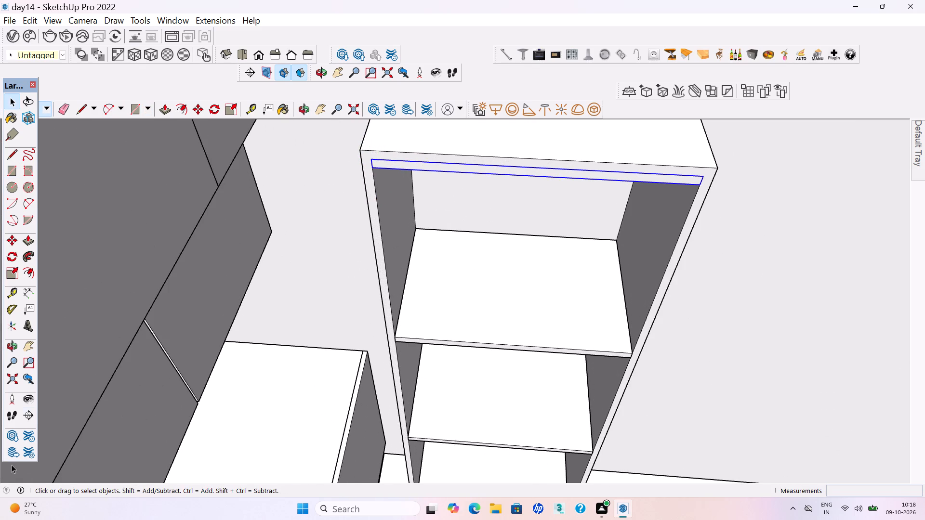
key("Delete")
Draw a rectangle about 1' 11 5/16" by 6' 11 5/16" over the tall cabinet's open front, starting from its upper outer corner.
key("r")
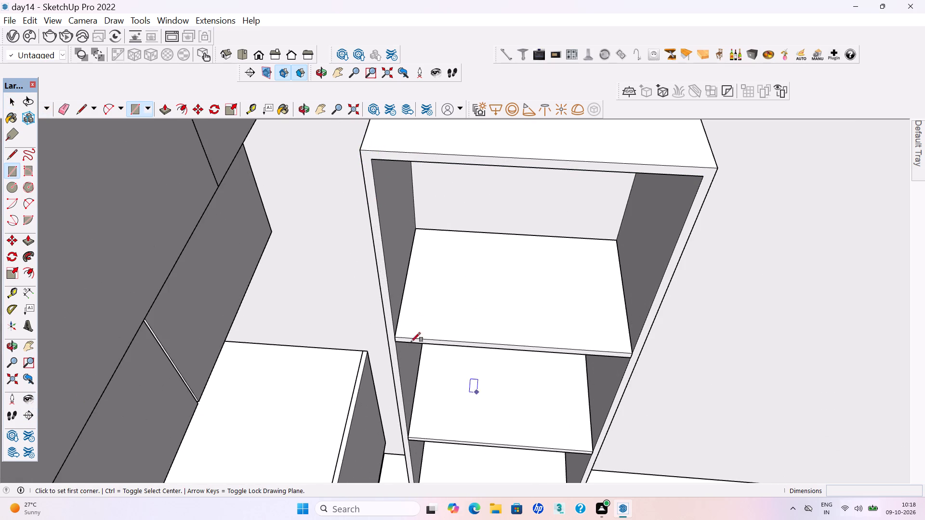
left_click(363, 150)
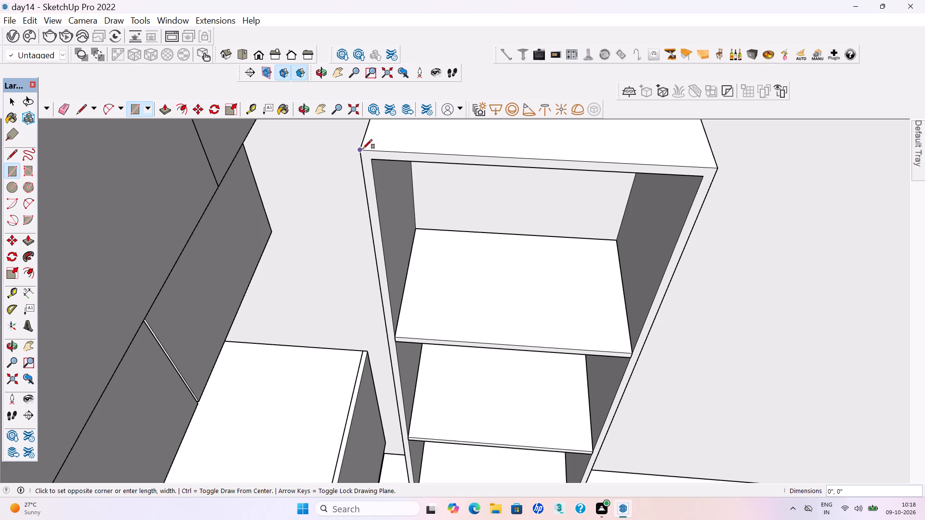
scroll(362, 148, "down", 13)
scroll(455, 362, "up", 4)
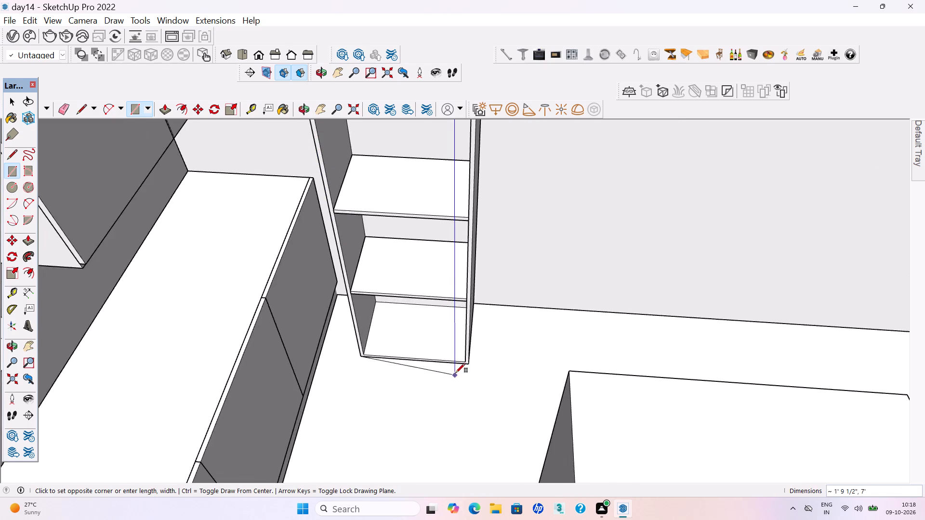
scroll(456, 373, "up", 7)
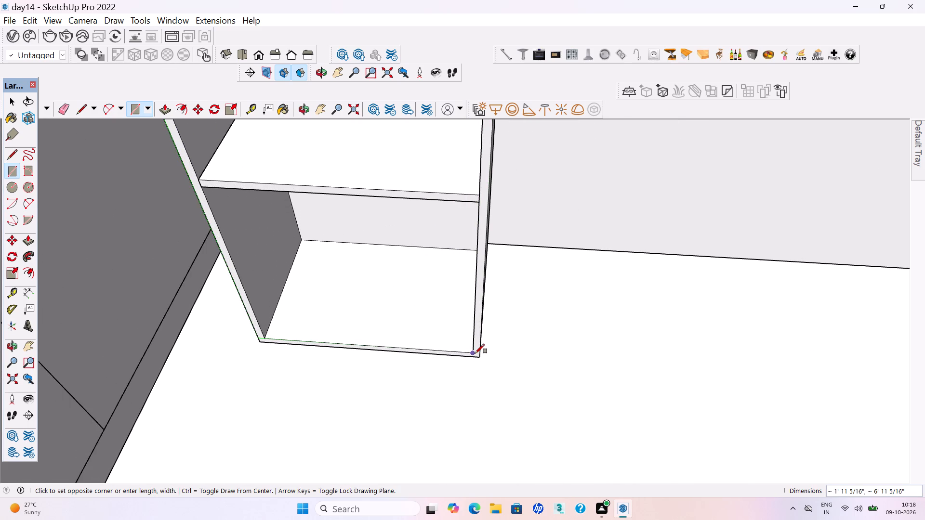
left_click(475, 353)
Extrude the front rectangle 18mm to form the tall cabinet's front panel.
scroll(462, 357, "down", 15)
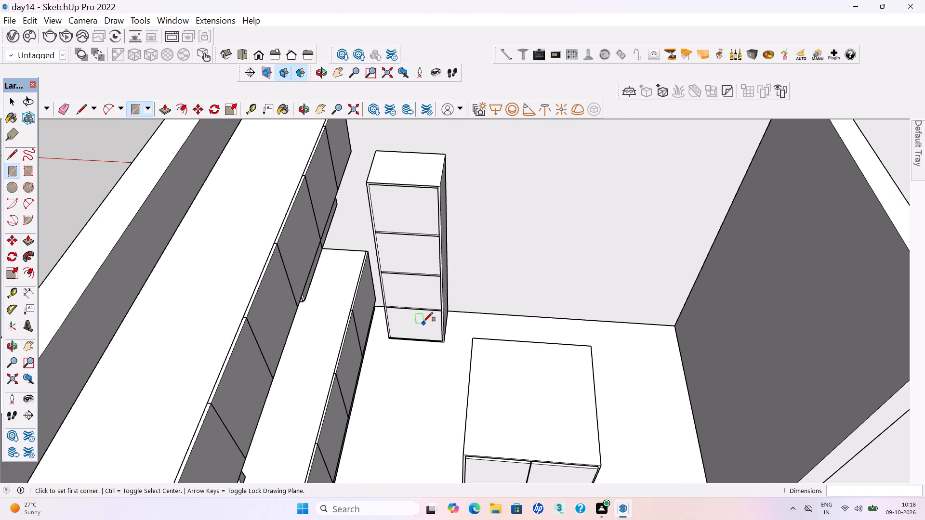
key("p")
left_click(404, 277)
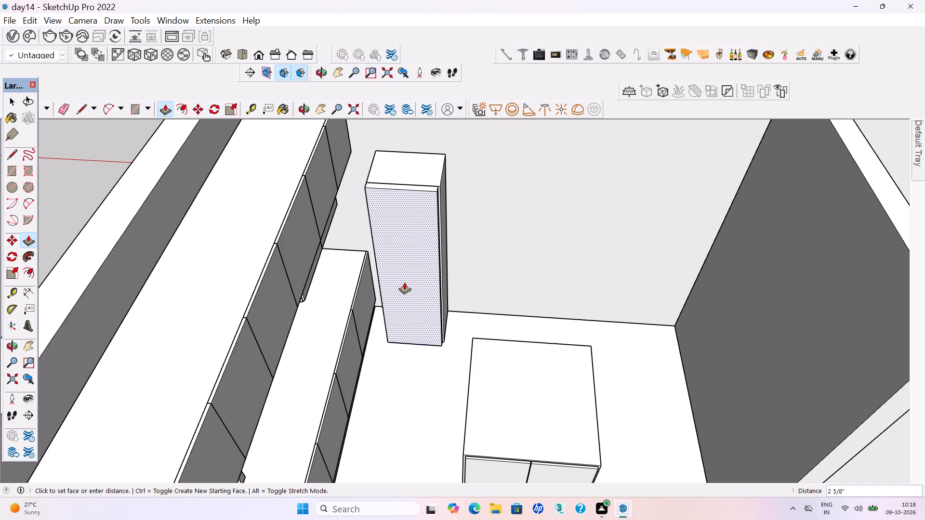
type("18mm")
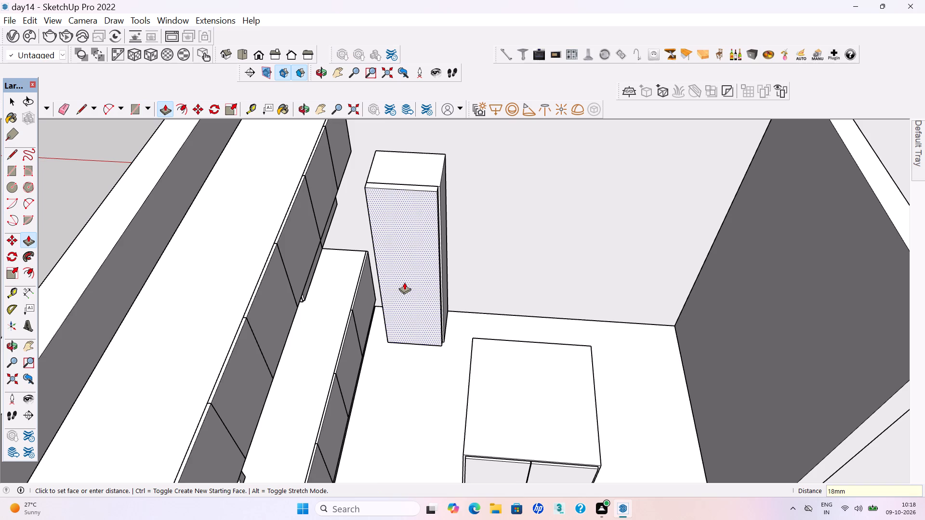
key("Return")
key("space")
Extend the front panel's narrow side face about 11/16" to align with the tall cabinet's outer side.
scroll(450, 206, "up", 4)
middle_click_drag(395, 182, 384, 237)
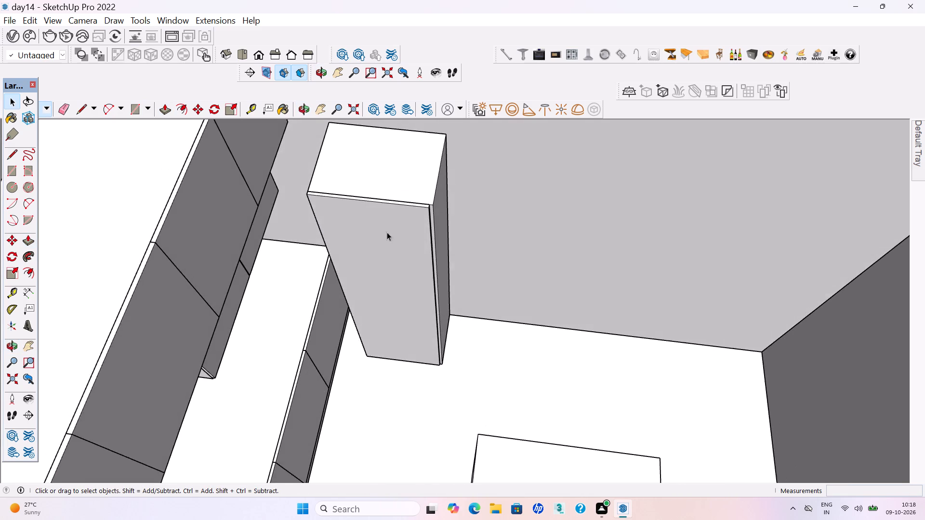
scroll(405, 222, "up", 5)
scroll(405, 222, "down", 3)
middle_click_drag(505, 232, 346, 211)
scroll(432, 172, "up", 2)
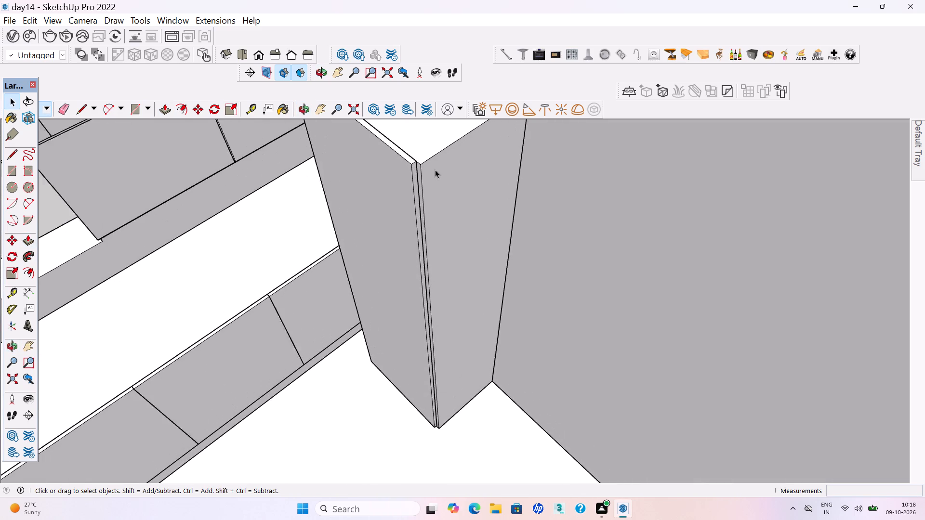
scroll(435, 169, "up", 10)
double_click(410, 171)
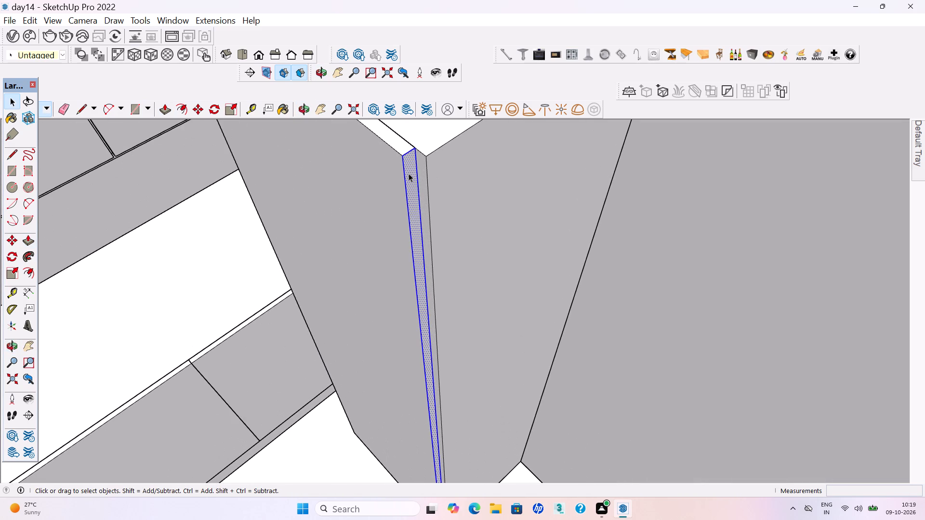
left_click(409, 173)
key("p")
left_click(409, 173)
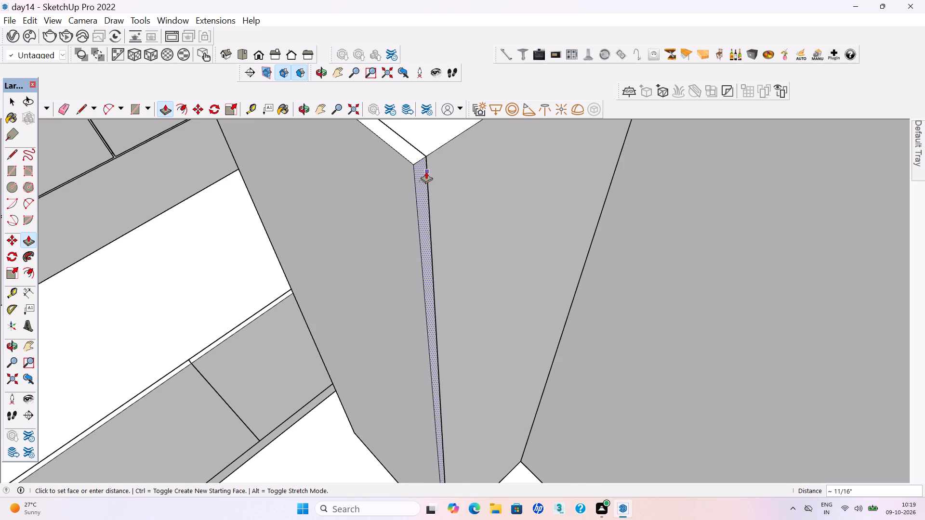
left_click(426, 171)
key("space")
Clear the selection and save the model with the closed cabinet front.
scroll(436, 249, "down", 10)
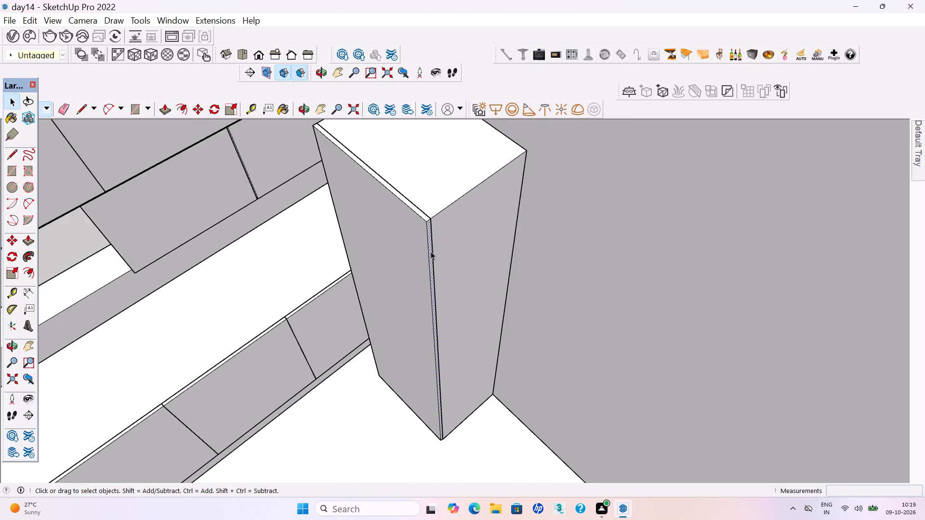
scroll(431, 251, "down", 18)
middle_click_drag(396, 272, 463, 272)
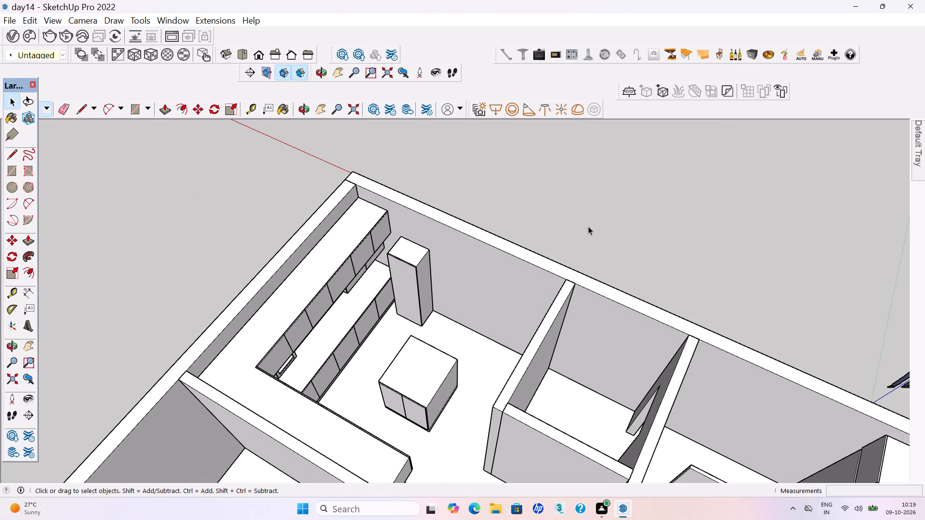
left_click(588, 226)
key("ctrl+s")
key("ctrl+s")
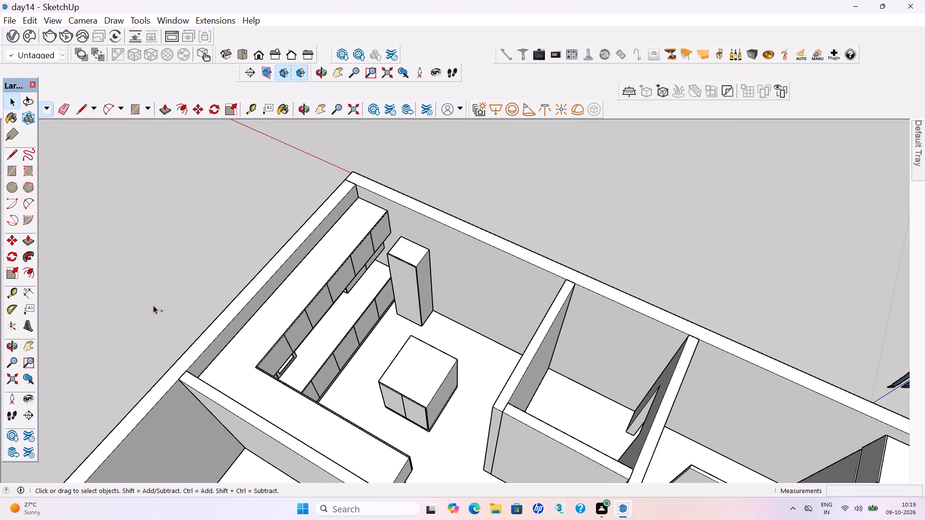
key("ctrl+s")
key("ctrl+s")
Examine the closed tall cabinet, the kitchen and the neighbouring rooms from several angles.
scroll(162, 304, "down", 4)
middle_click_drag(162, 306, 238, 299)
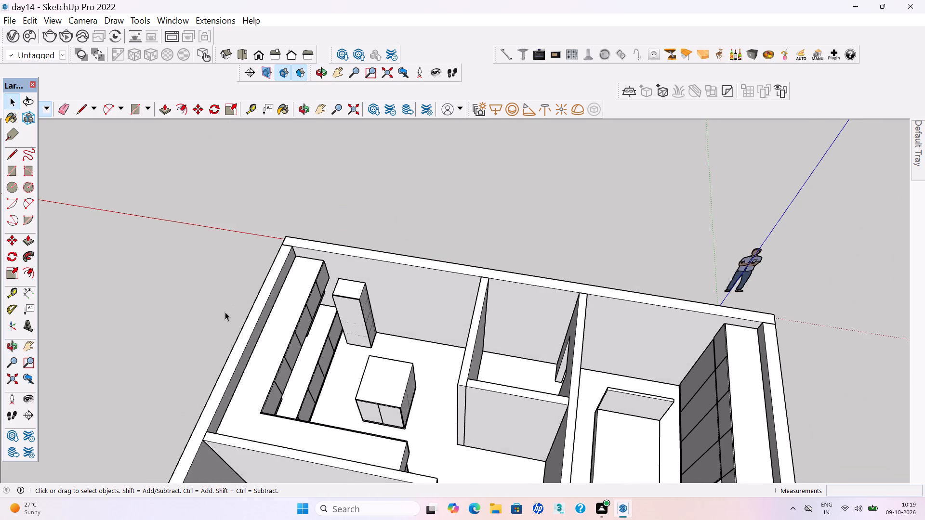
scroll(210, 310, "down", 1)
middle_click_drag(200, 307, 253, 288)
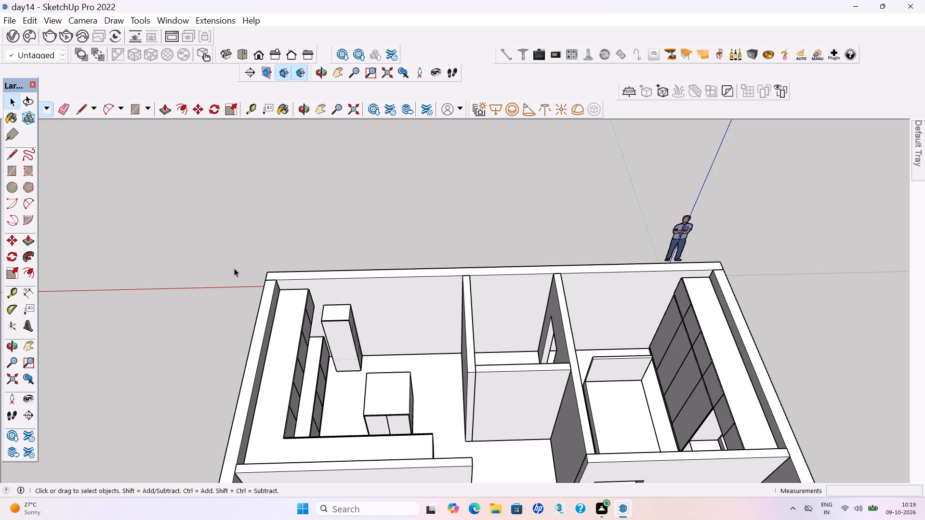
scroll(317, 376, "up", 13)
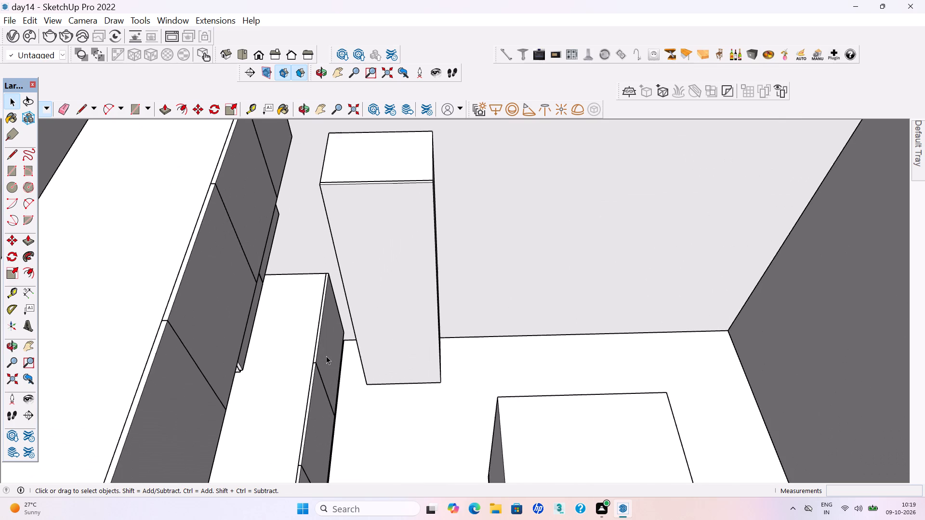
middle_click_drag(336, 366, 294, 380)
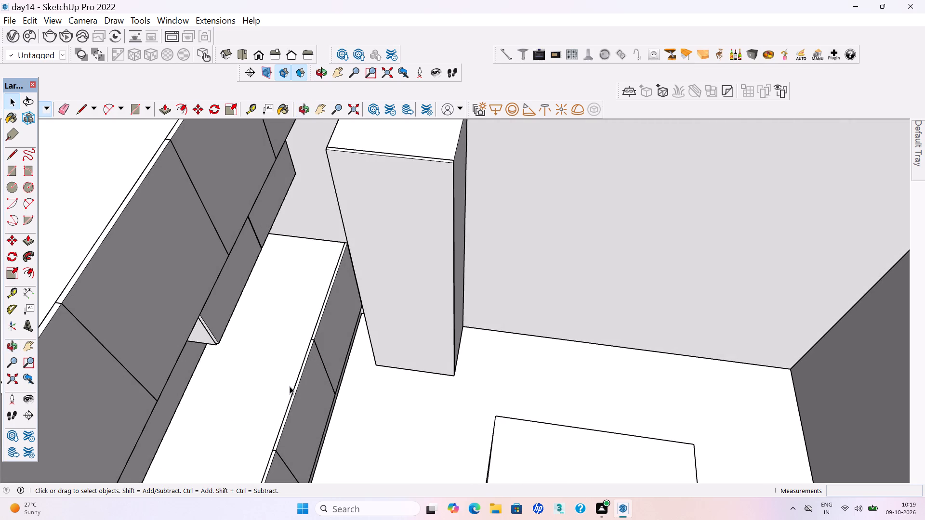
middle_click_drag(288, 406, 274, 429)
scroll(239, 519, "up", 1)
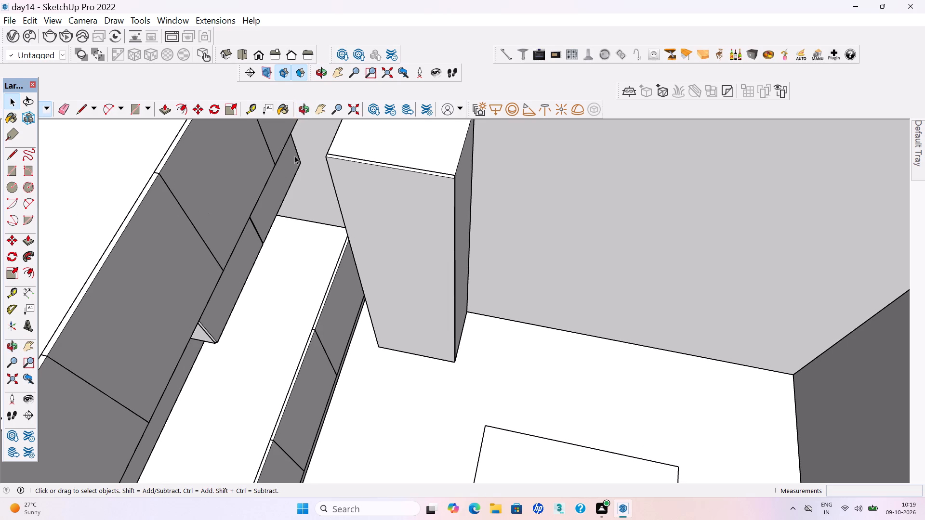
scroll(399, 210, "down", 2)
scroll(333, 162, "down", 11)
middle_click_drag(442, 239, 340, 249)
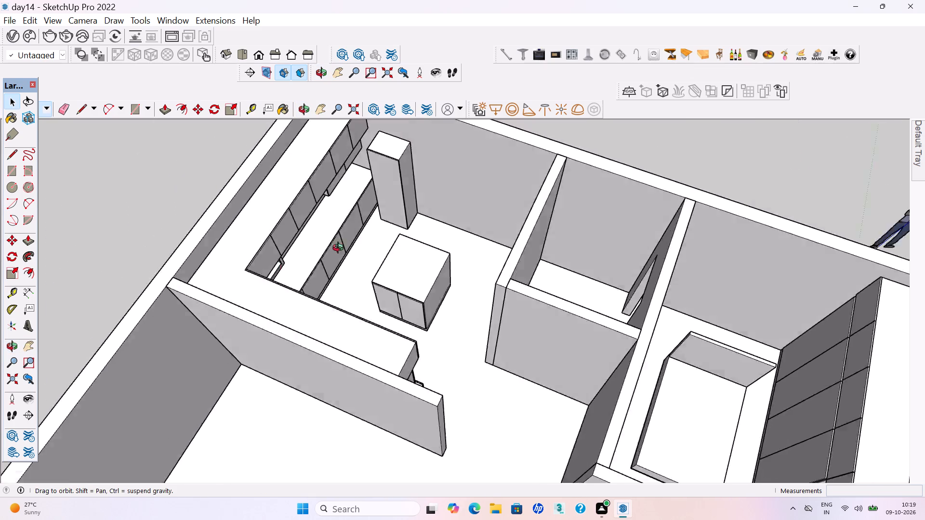
middle_click_drag(340, 249, 69, 221)
scroll(188, 239, "down", 2)
middle_click_drag(299, 239, 302, 197)
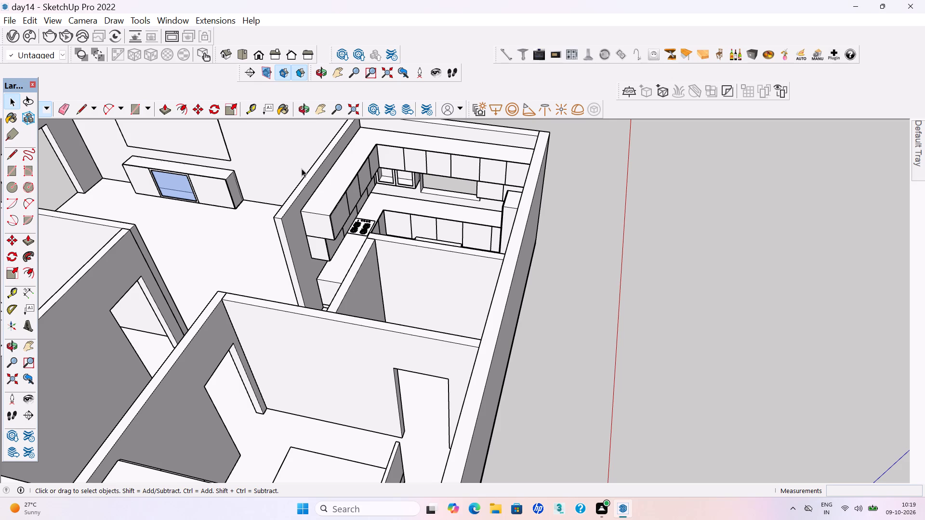
scroll(298, 155, "down", 1)
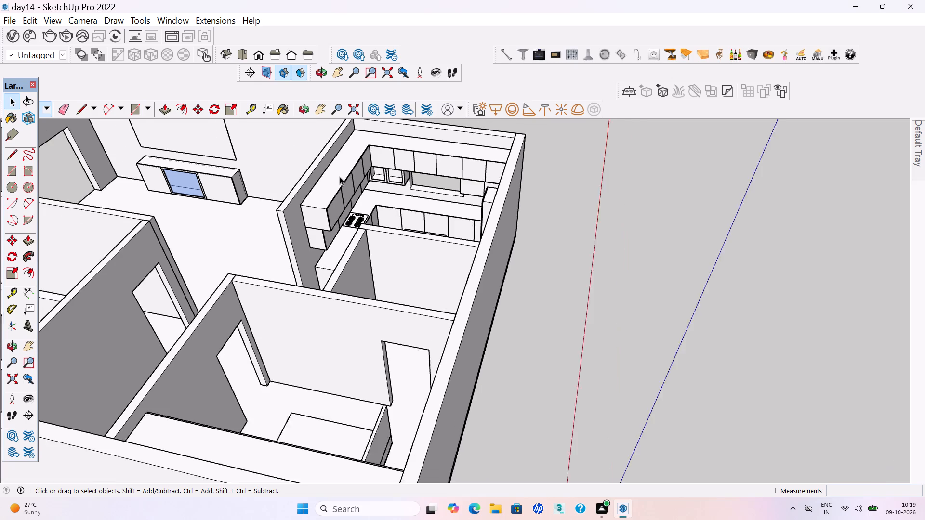
scroll(340, 177, "down", 2)
middle_click_drag(474, 278, 421, 286)
Save the day14 model.
key("ctrl+s")
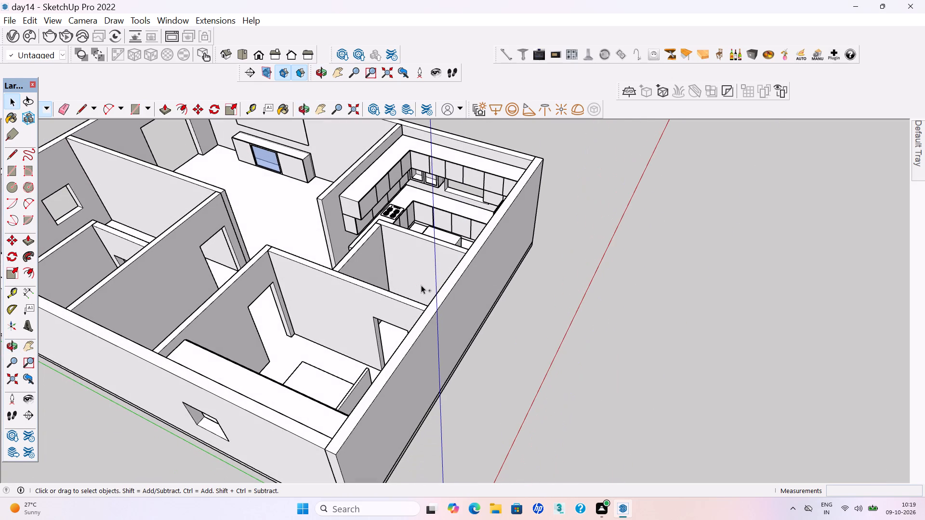
key("ctrl+s")
key("ctrl+s")
key("ctrl+s")
key("ctrl+s")
key("ctrl+s")
key("ctrl+s")
Examine the kitchen, the living room and the bedrooms of the floor plan from several angles.
scroll(431, 268, "down", 1)
middle_click_drag(432, 269, 526, 289)
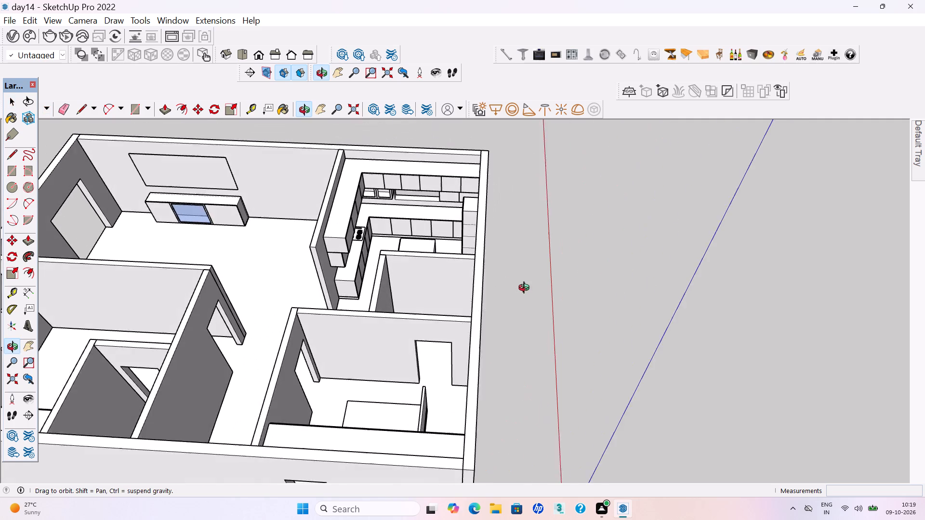
middle_click_drag(526, 289, 534, 290)
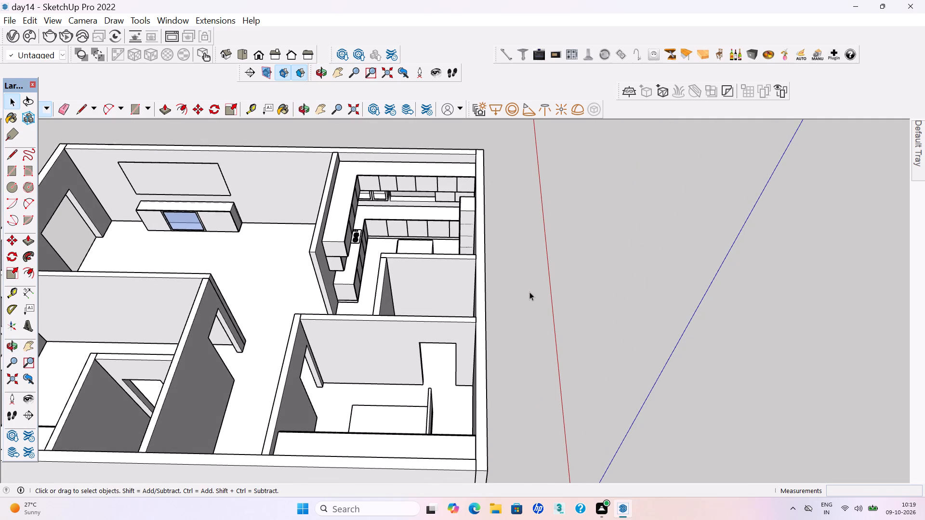
middle_click_drag(375, 295, 651, 324)
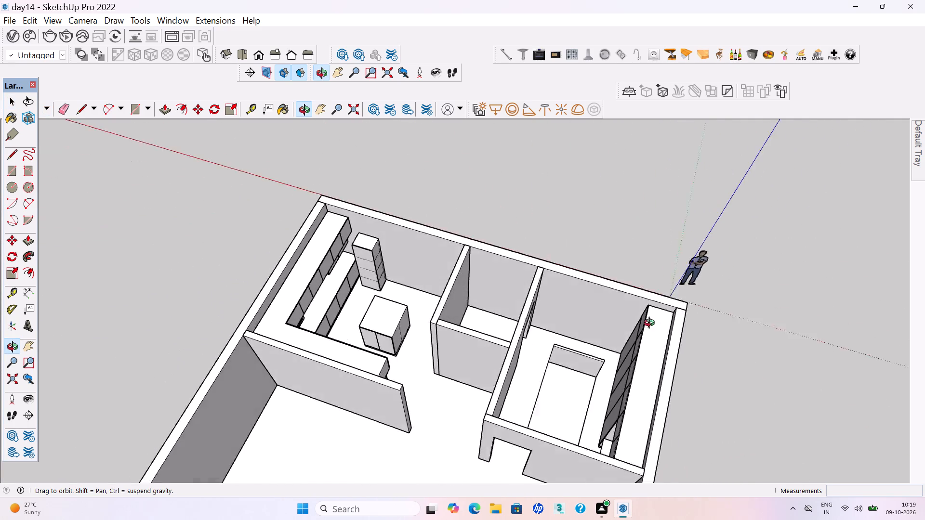
middle_click_drag(651, 324, 630, 319)
scroll(533, 250, "down", 11)
middle_click_drag(482, 393, 182, 397)
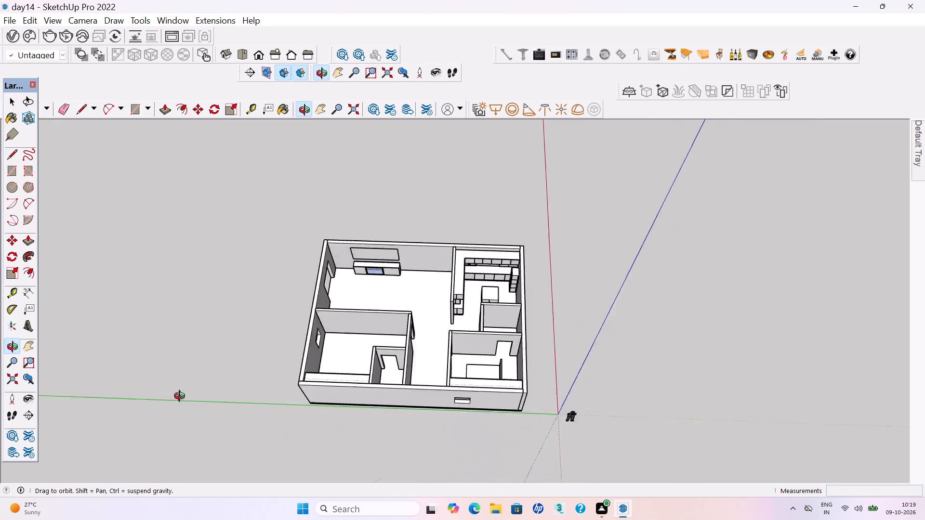
middle_click_drag(182, 397, 77, 361)
middle_click_drag(410, 335, 236, 359)
scroll(371, 206, "up", 10)
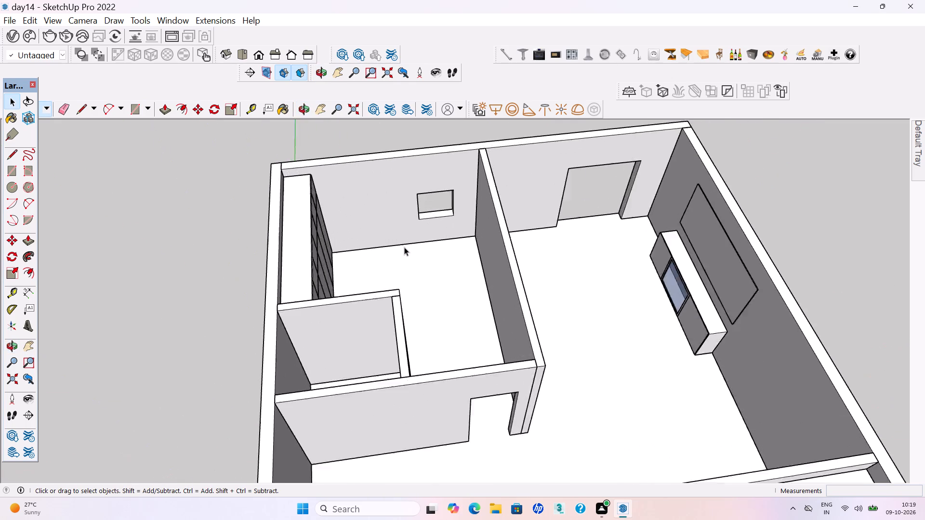
scroll(404, 247, "up", 2)
middle_click_drag(359, 279, 247, 287)
scroll(363, 229, "down", 5)
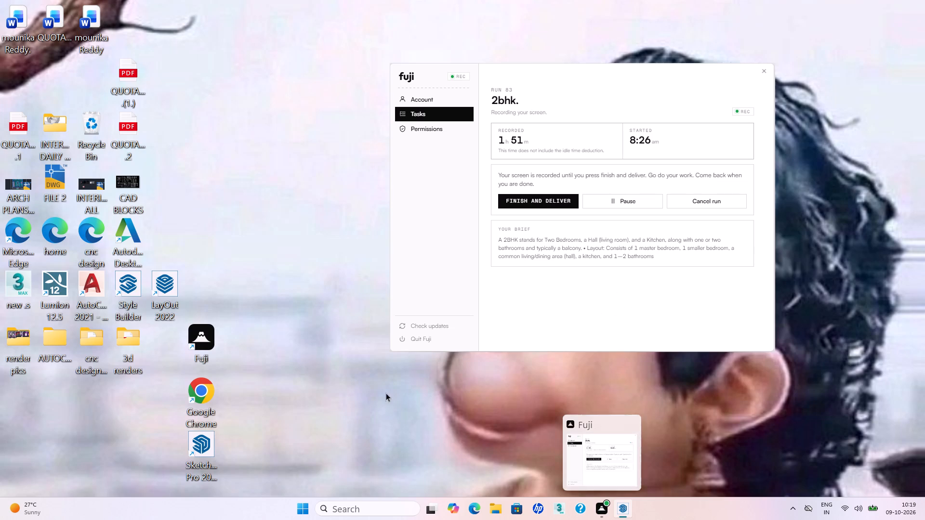
scroll(380, 352, "down", 3)
middle_click_drag(460, 279, 477, 327)
Draw a rectangle about 6' 7" by 8' 1" on the floor of the wardrobe bedroom and make it a group.
scroll(352, 219, "up", 5)
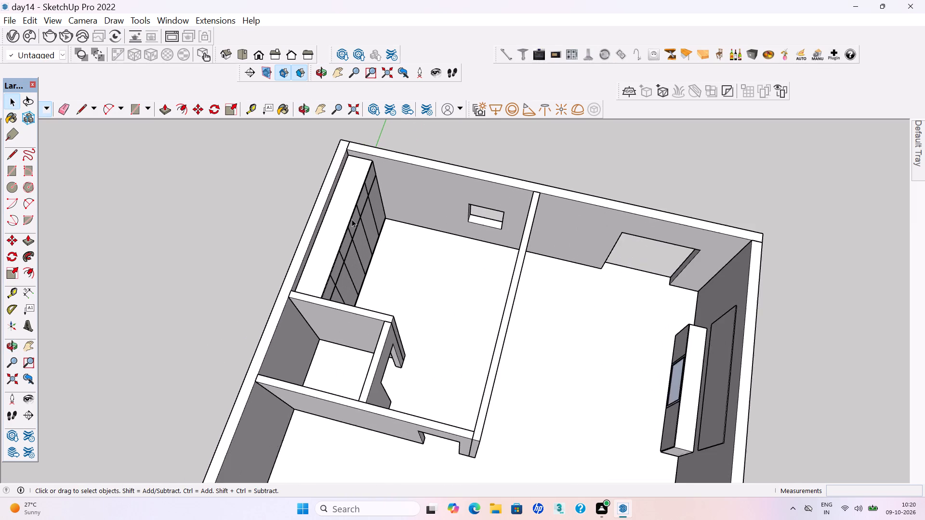
scroll(456, 293, "up", 2)
middle_click_drag(395, 298, 490, 312)
scroll(464, 299, "up", 2)
middle_click_drag(448, 304, 426, 318)
key("r")
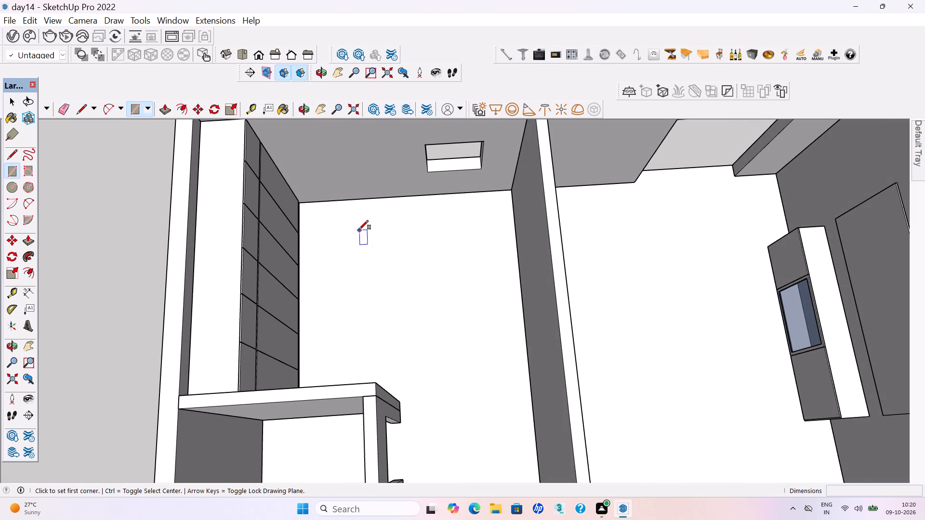
left_click(354, 222)
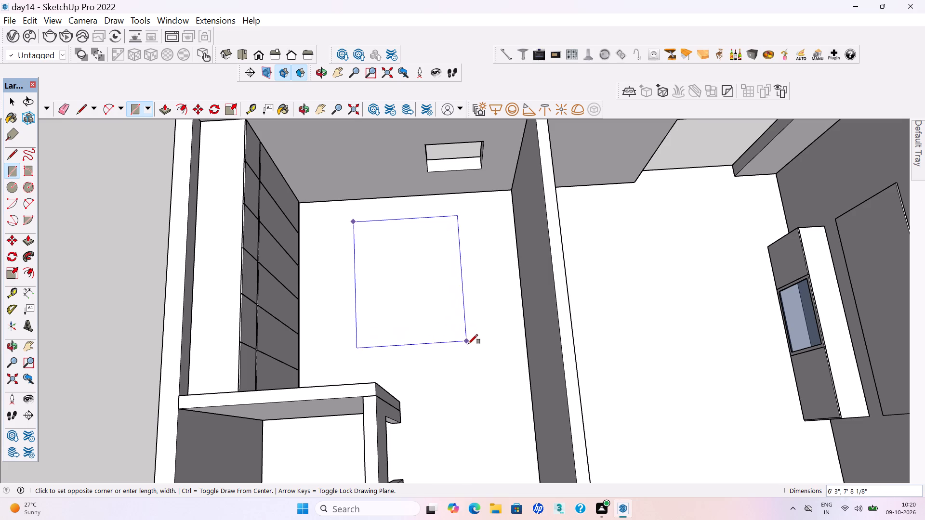
left_click(473, 348)
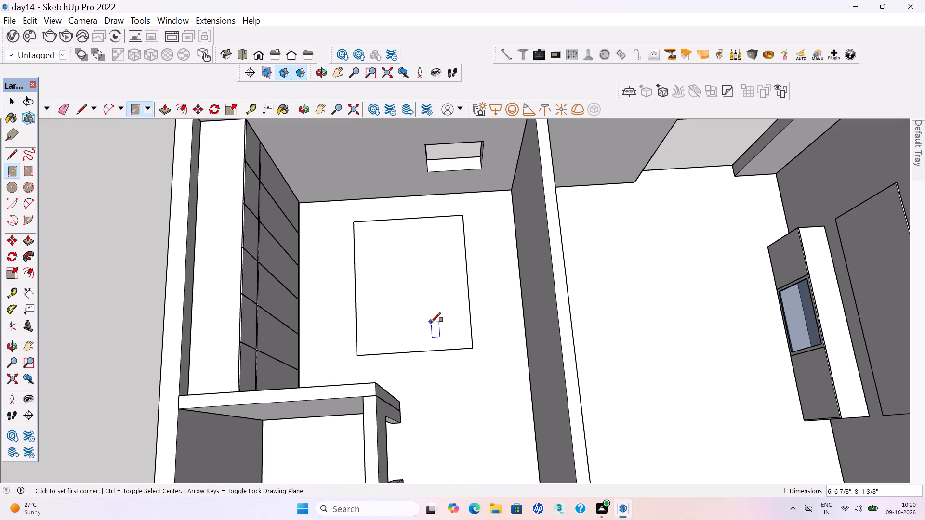
key("space")
double_click(430, 321)
right_click(430, 321)
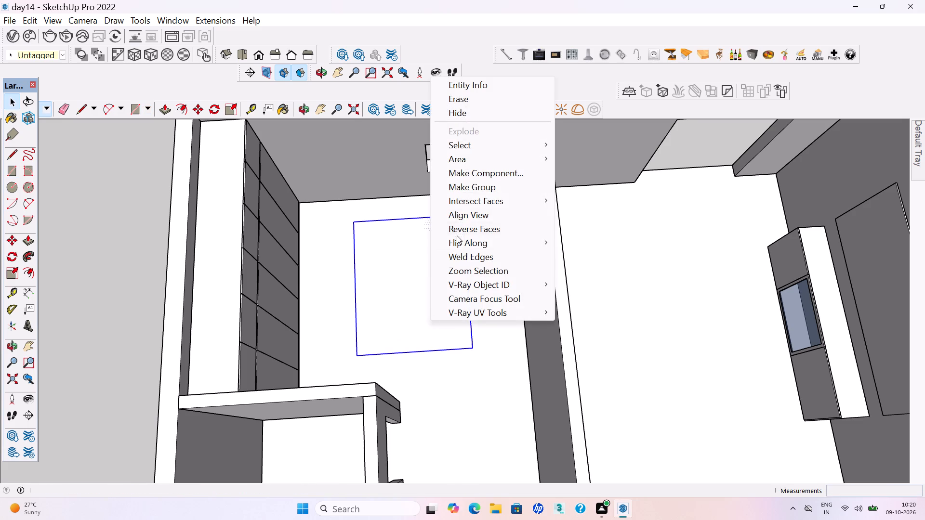
left_click(476, 185)
Extrude the face inside the new floor rectangle group by 1" and leave the group.
double_click(394, 313)
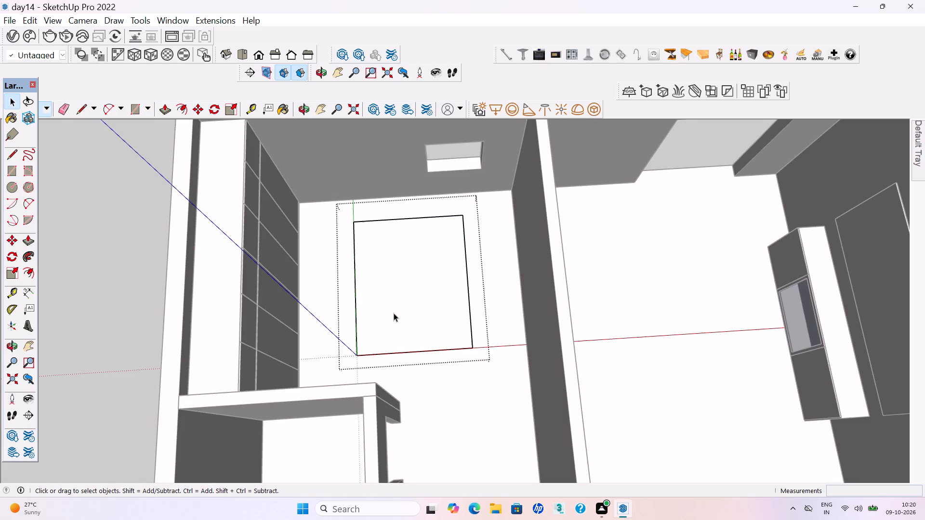
left_click(392, 316)
key("p")
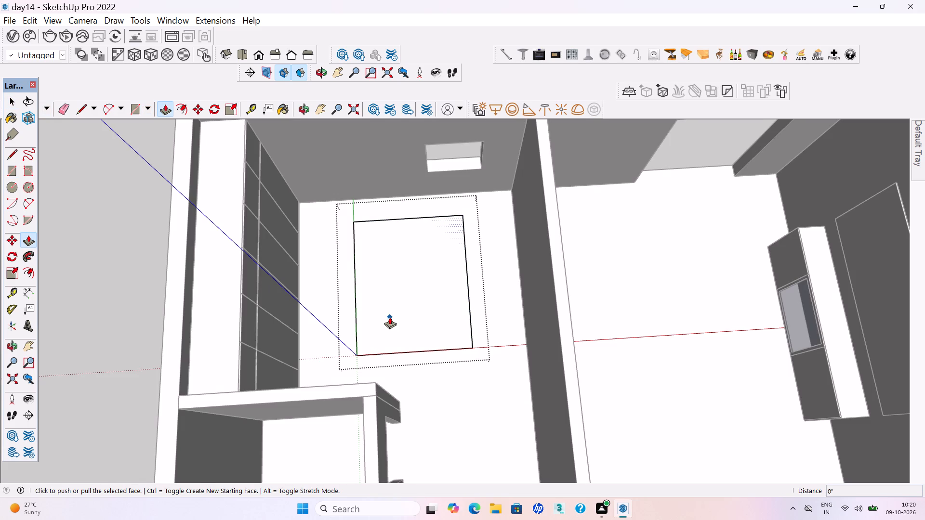
left_click(390, 317)
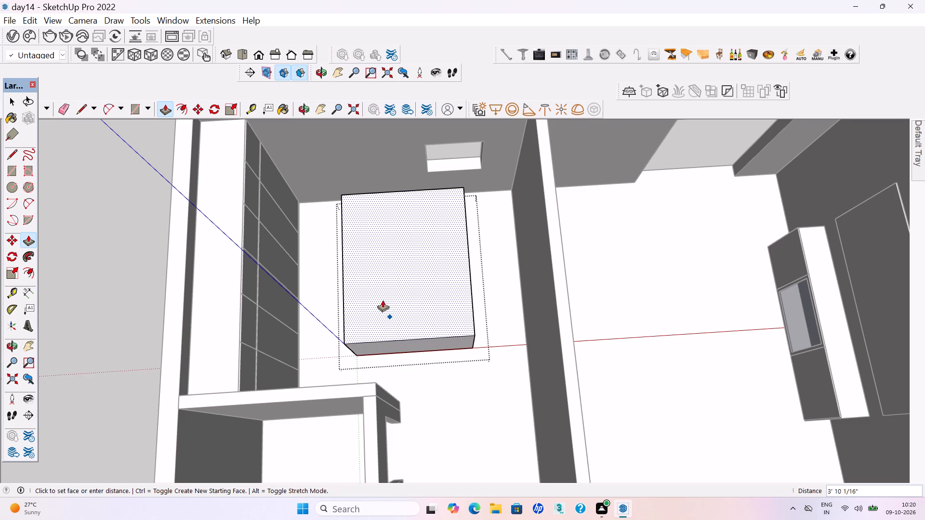
type("1\"")
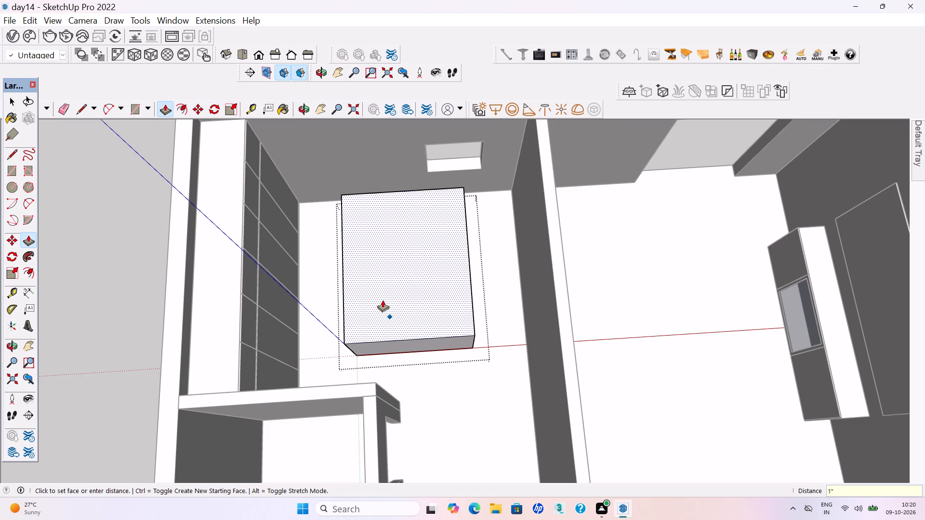
key("Return")
key("space")
scroll(457, 347, "down", 3)
middle_click_drag(439, 354, 434, 325)
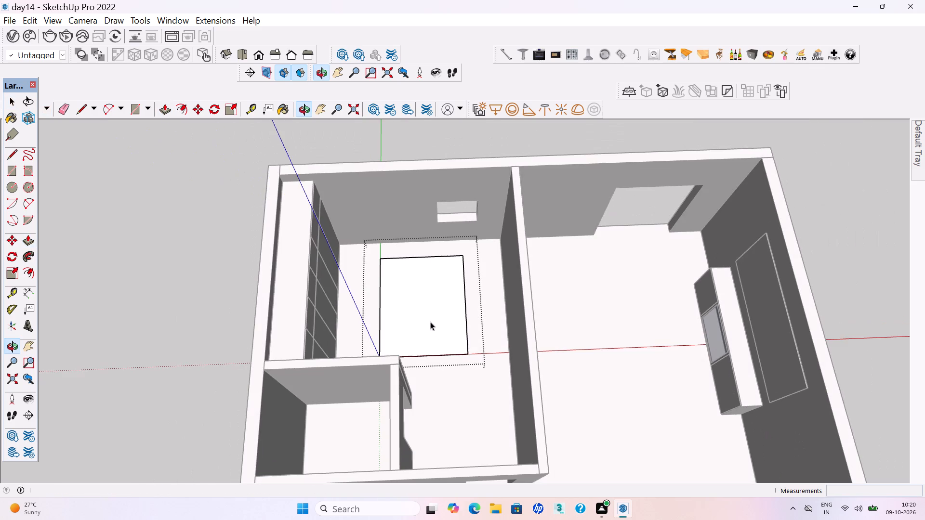
left_click(150, 274)
Clear the selection and save the model with the thin slab in the bedroom.
scroll(391, 345, "up", 4)
left_click(426, 346)
scroll(426, 347, "down", 3)
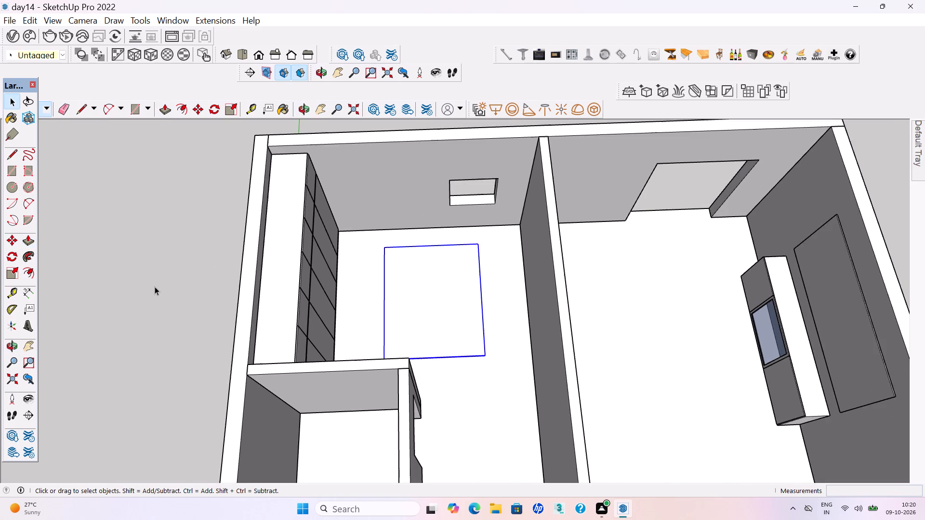
left_click(155, 286)
scroll(386, 365, "up", 3)
key("ctrl+s")
key("ctrl+s")
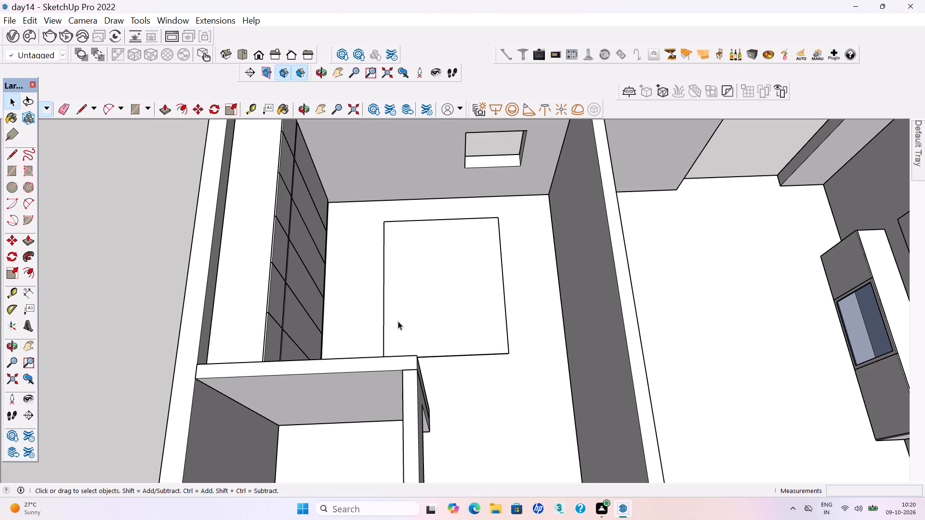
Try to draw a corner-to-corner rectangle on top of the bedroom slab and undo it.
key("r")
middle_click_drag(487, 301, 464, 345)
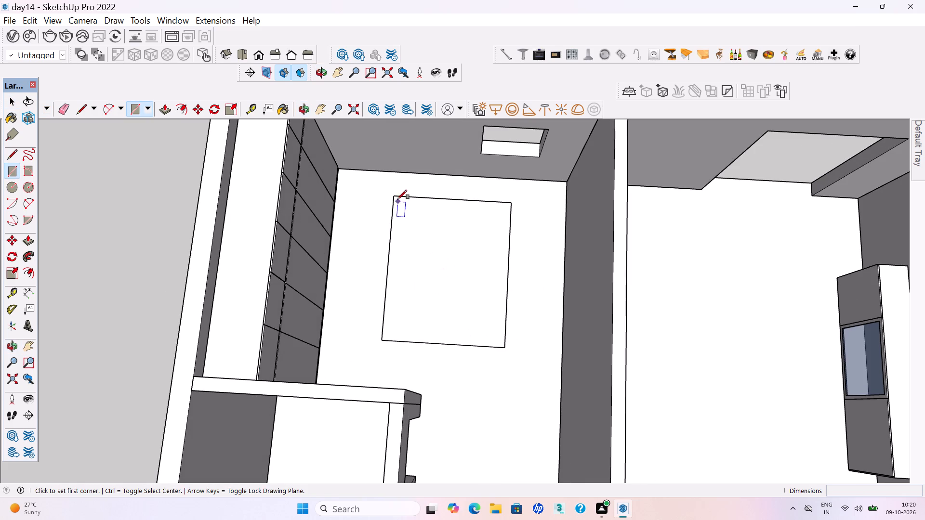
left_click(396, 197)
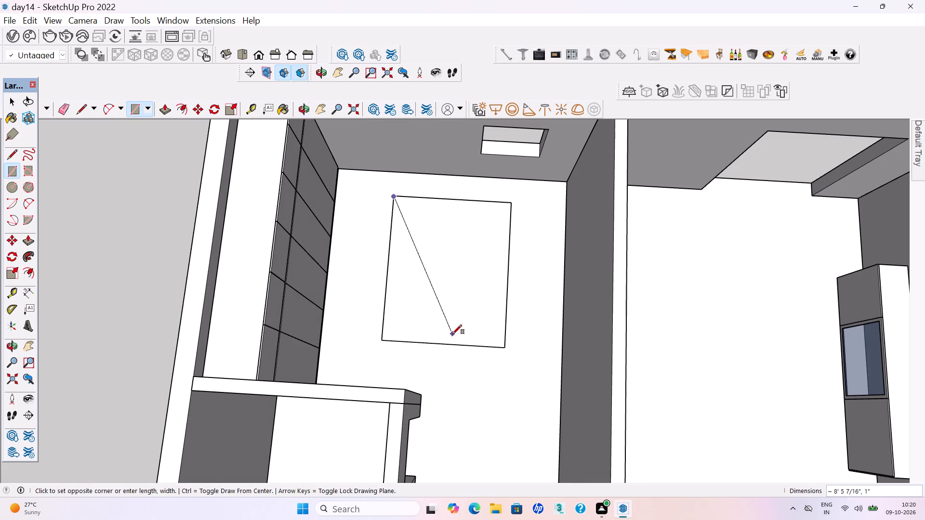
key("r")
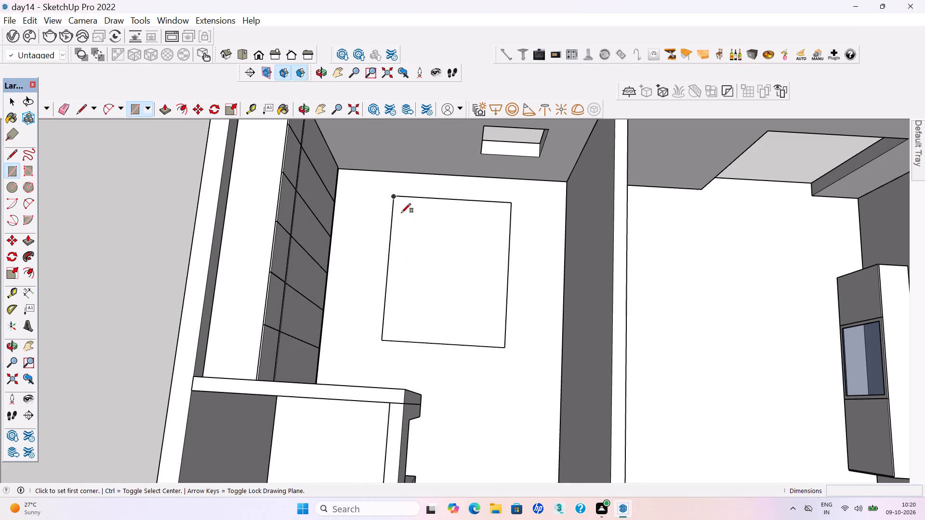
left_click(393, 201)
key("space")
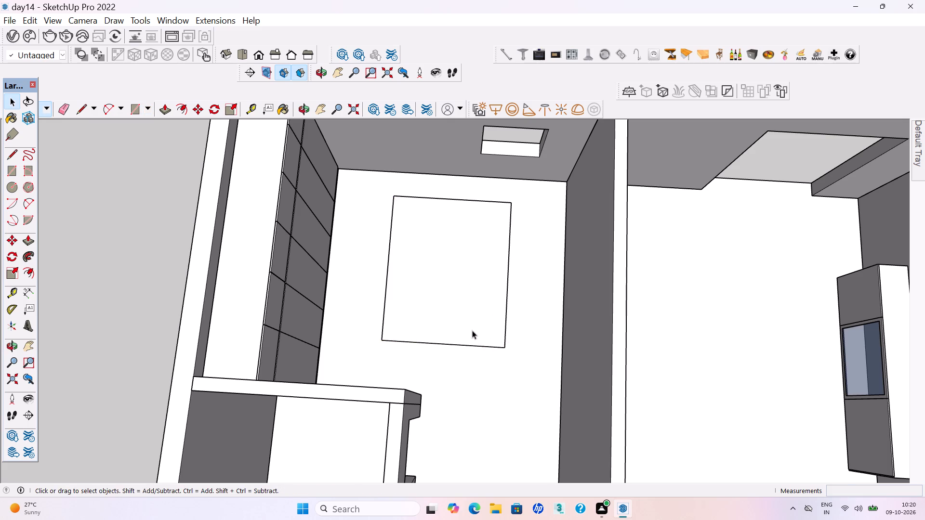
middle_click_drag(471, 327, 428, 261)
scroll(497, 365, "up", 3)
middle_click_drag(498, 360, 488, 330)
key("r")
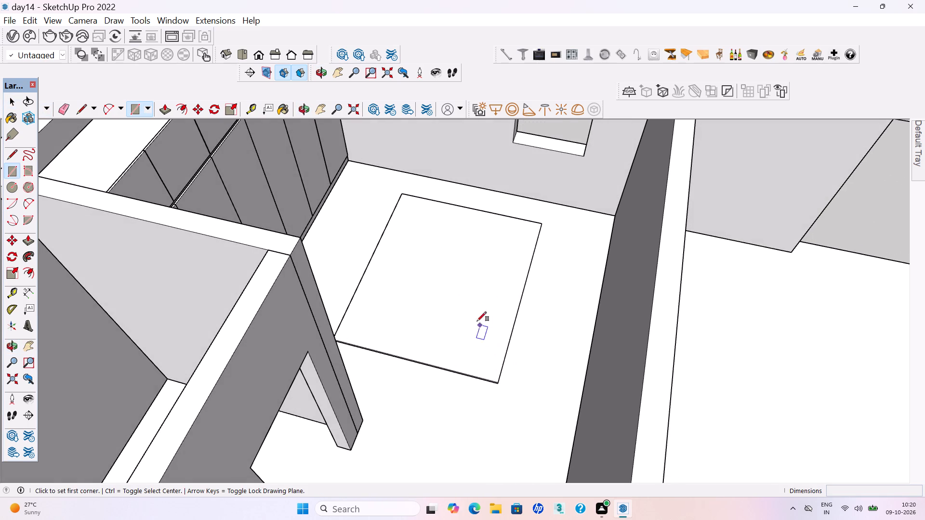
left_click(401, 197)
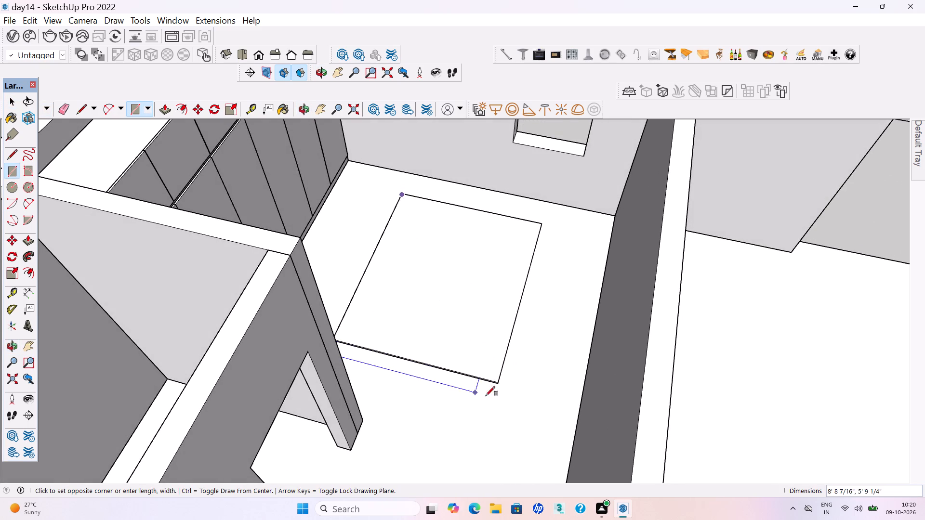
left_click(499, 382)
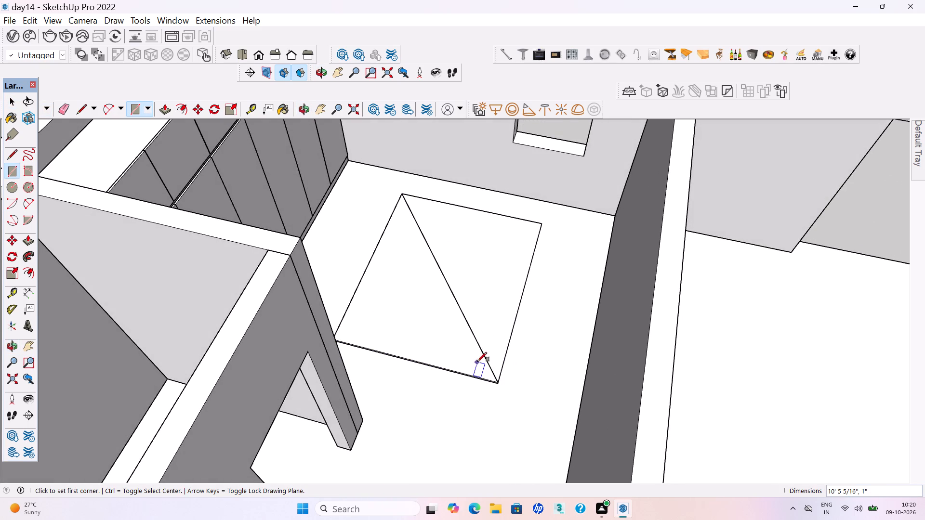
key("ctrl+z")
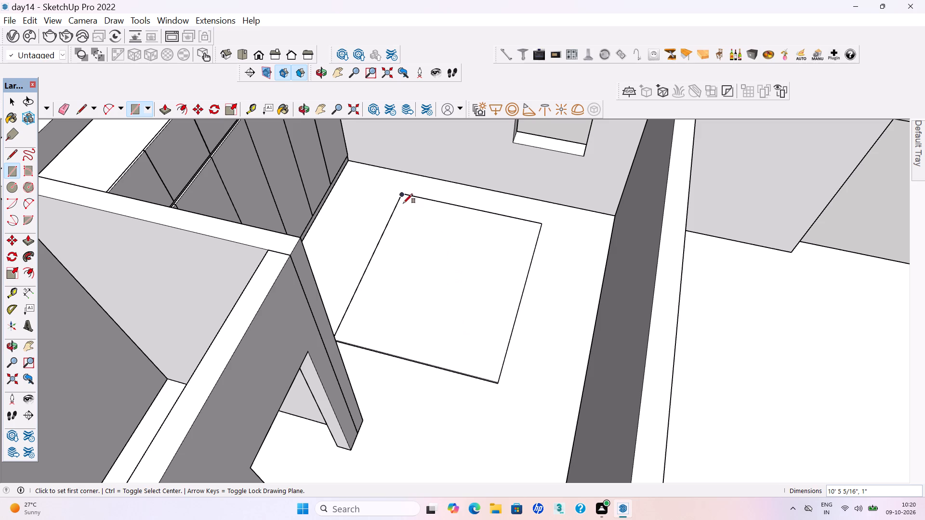
Draw a rectangle about 8' 1" by 6' 7" across the bedroom slab's top, from corner to opposite corner.
left_click(402, 199)
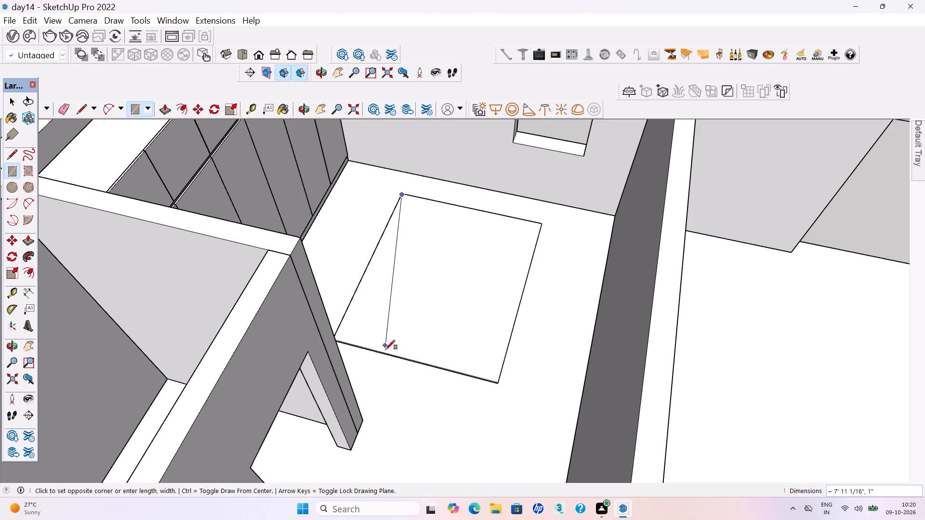
left_click(498, 385)
key("space")
Open the slab group for editing and make its top face with the bounding edges a nested group.
left_click(484, 357)
left_click(484, 357)
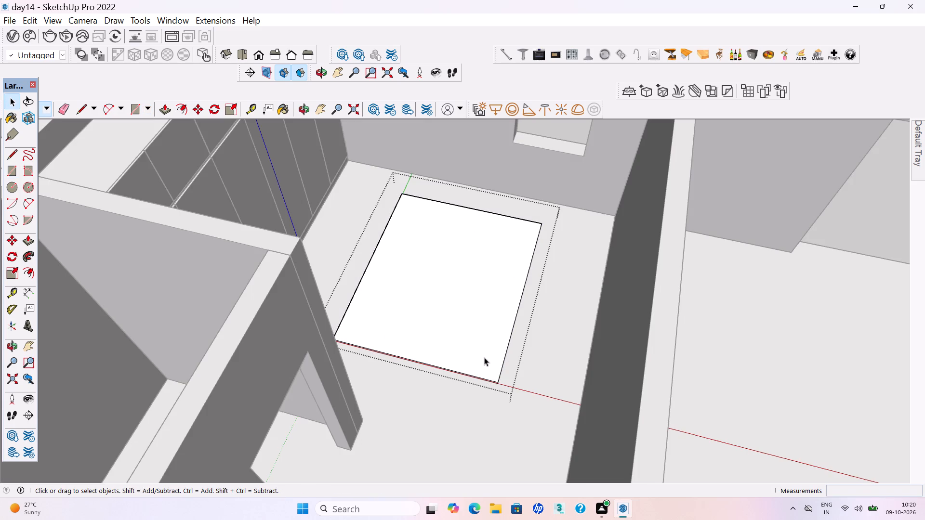
right_click(484, 357)
double_click(413, 339)
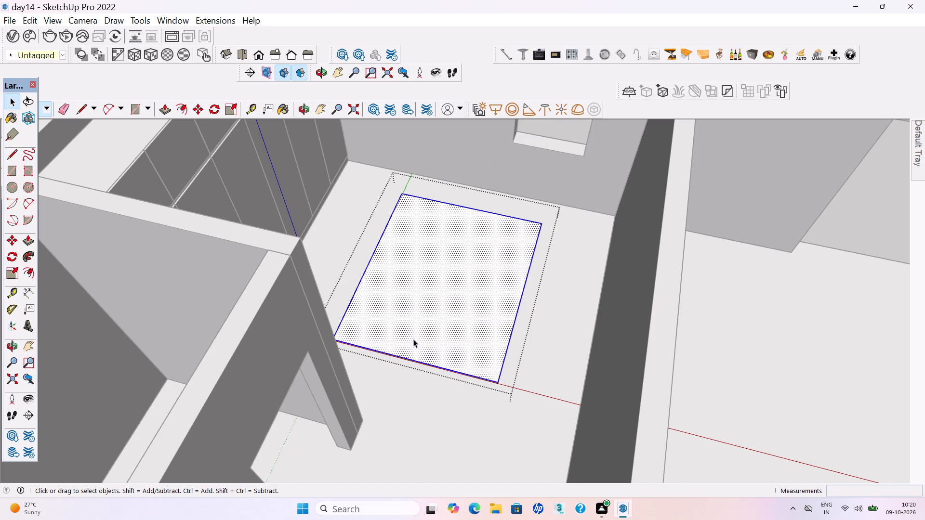
right_click(413, 339)
left_click(462, 191)
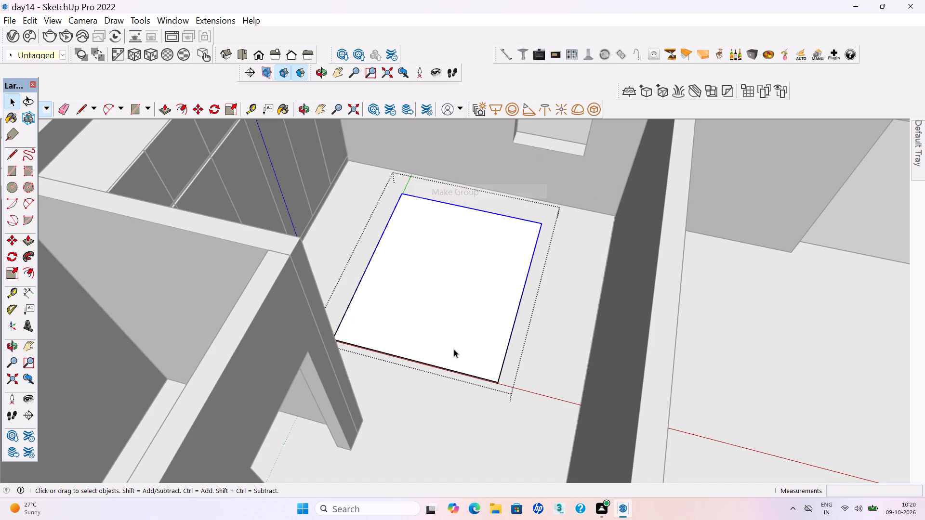
Extrude the nested group's face upward by 1' to form the bed base and leave both groups.
double_click(453, 349)
left_click(451, 346)
key("p")
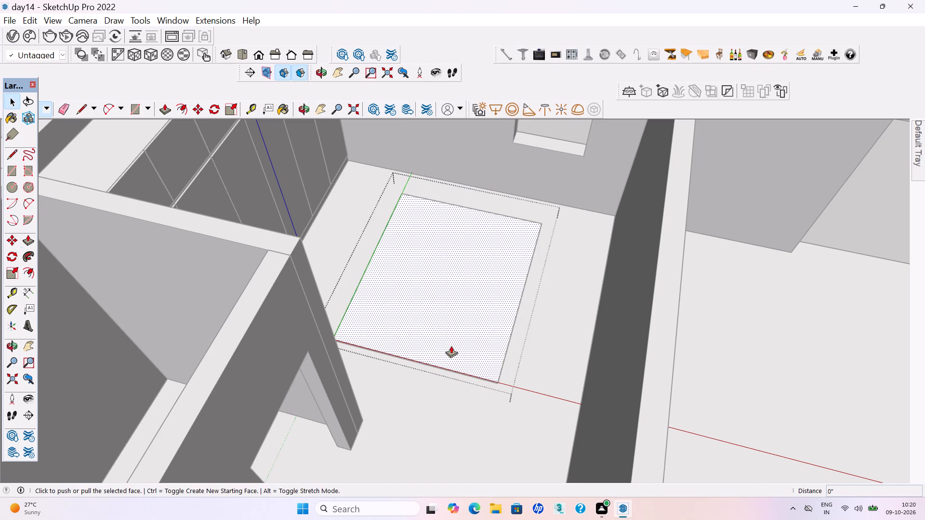
left_click(451, 346)
type("1'")
key("Return")
key("space")
scroll(460, 310, "down", 3)
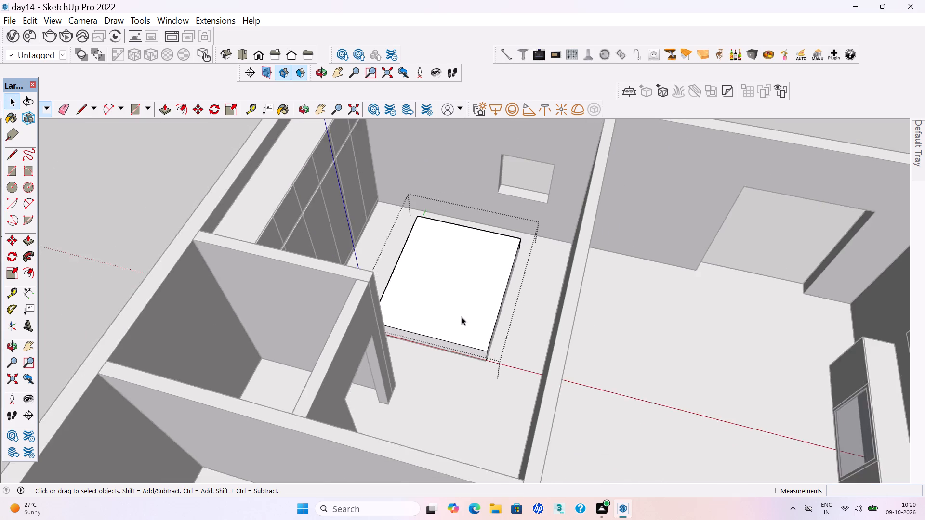
scroll(462, 317, "down", 5)
left_click(312, 189)
scroll(461, 310, "up", 11)
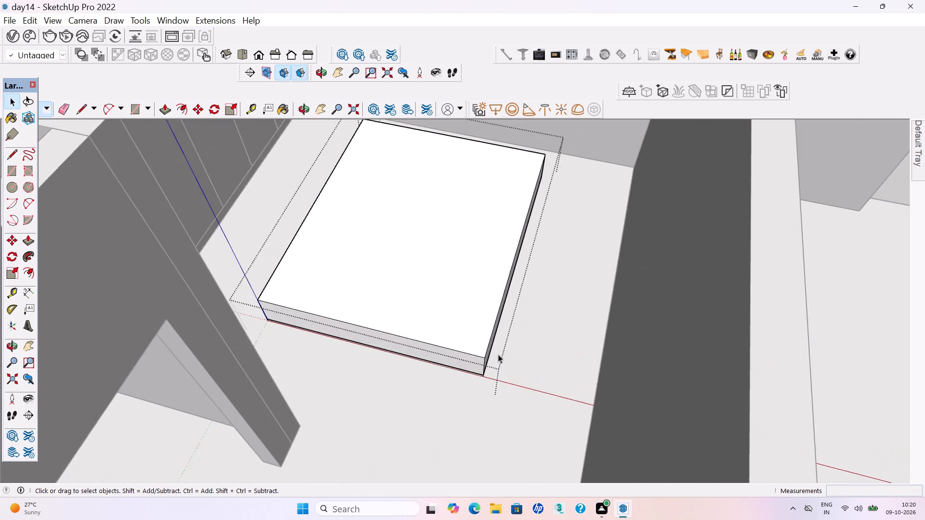
scroll(498, 354, "up", 5)
middle_click_drag(488, 367, 425, 361)
scroll(458, 382, "down", 14)
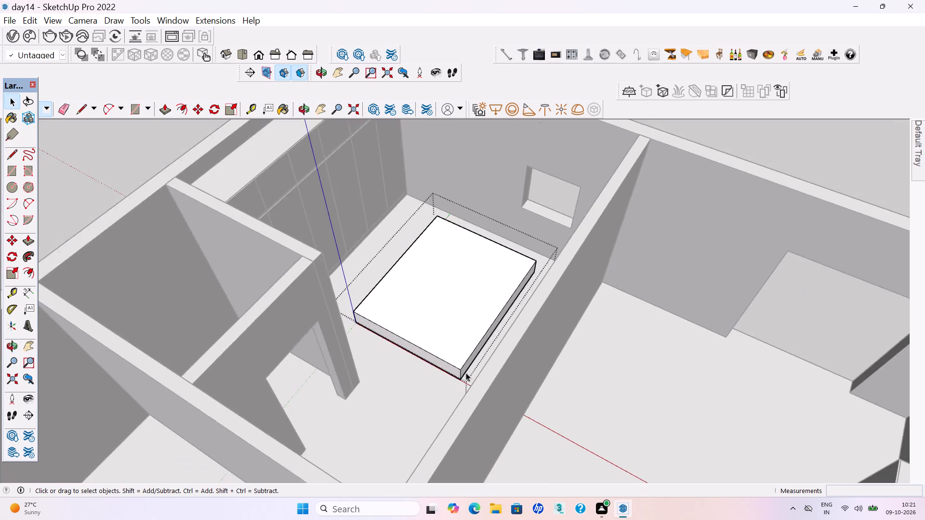
scroll(466, 373, "down", 6)
left_click(621, 234)
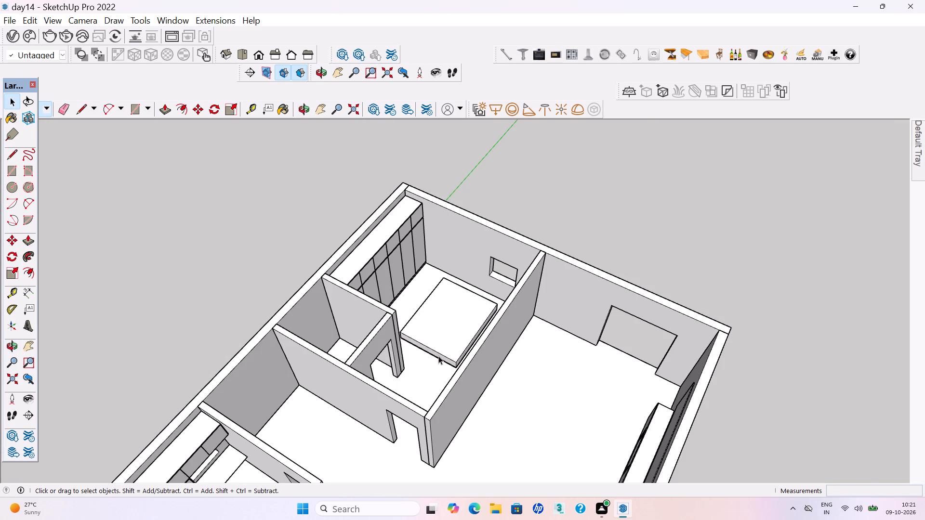
Save the model.
key("ctrl+s")
key("ctrl+s")
key("ctrl+s")
Draw a rectangle about 6' 7" by 8' 1" over the bed base's top, corner to corner, and group it with its edges.
middle_click_drag(413, 359, 457, 366)
key("r")
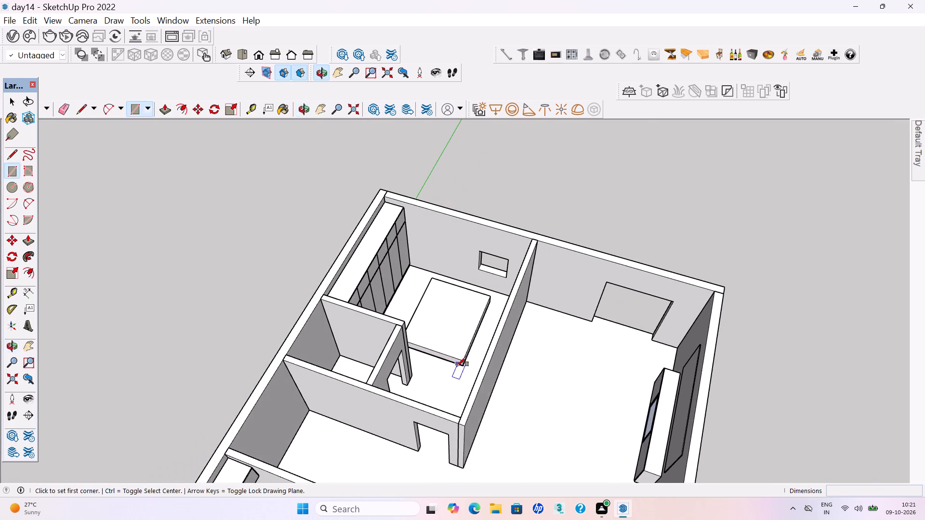
scroll(449, 323, "up", 11)
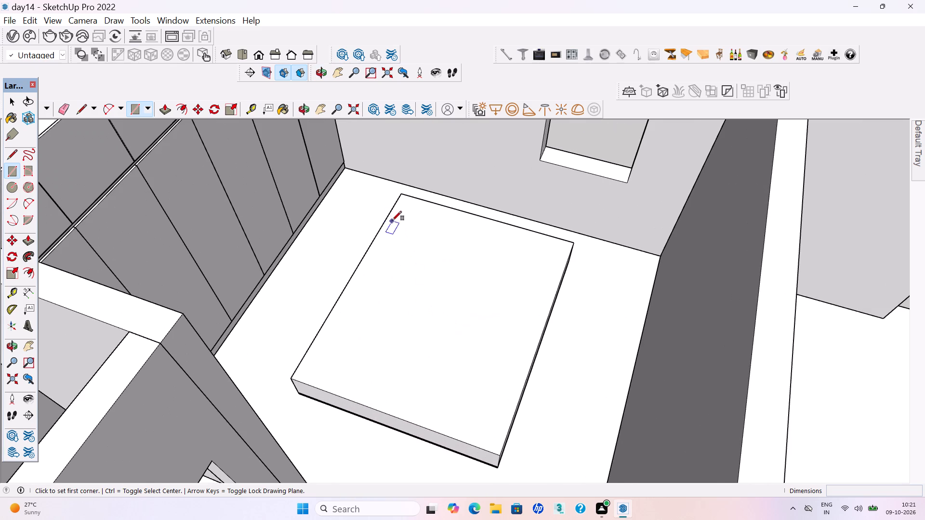
left_click(398, 195)
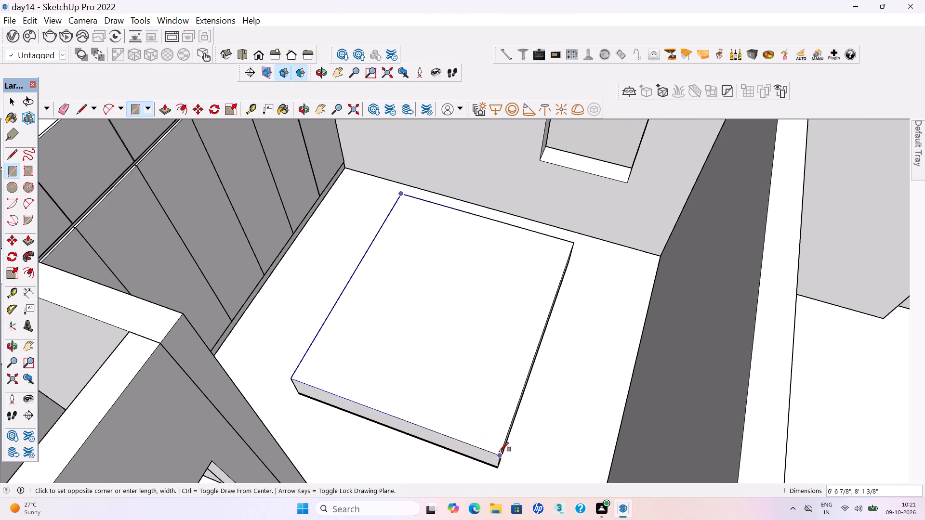
left_click(500, 456)
key("space")
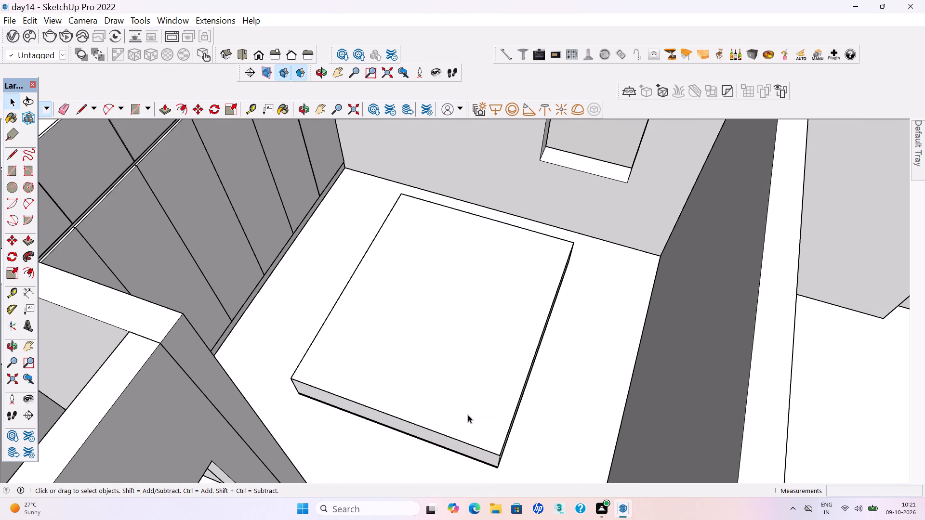
double_click(468, 415)
right_click(468, 415)
left_click(505, 286)
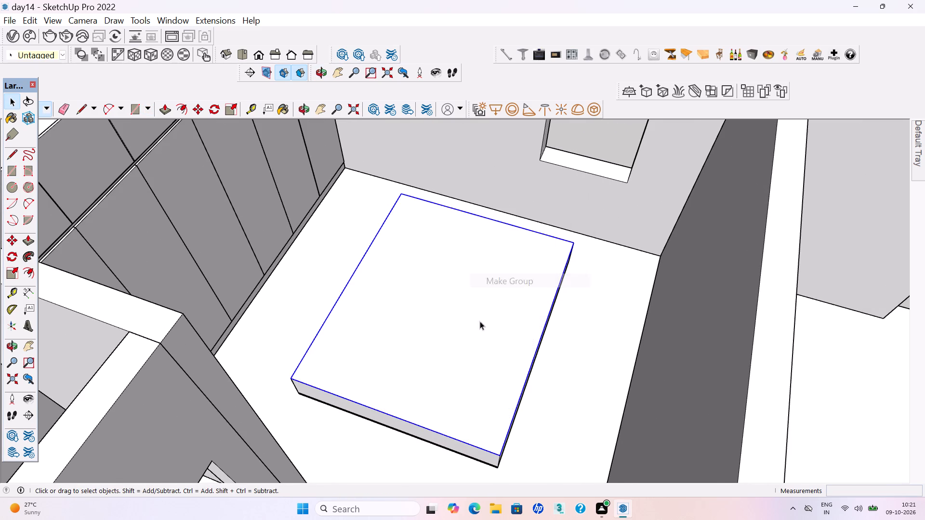
Extrude the grouped rectangle on the bed base upward by 1" and leave the group.
double_click(451, 405)
left_click(433, 407)
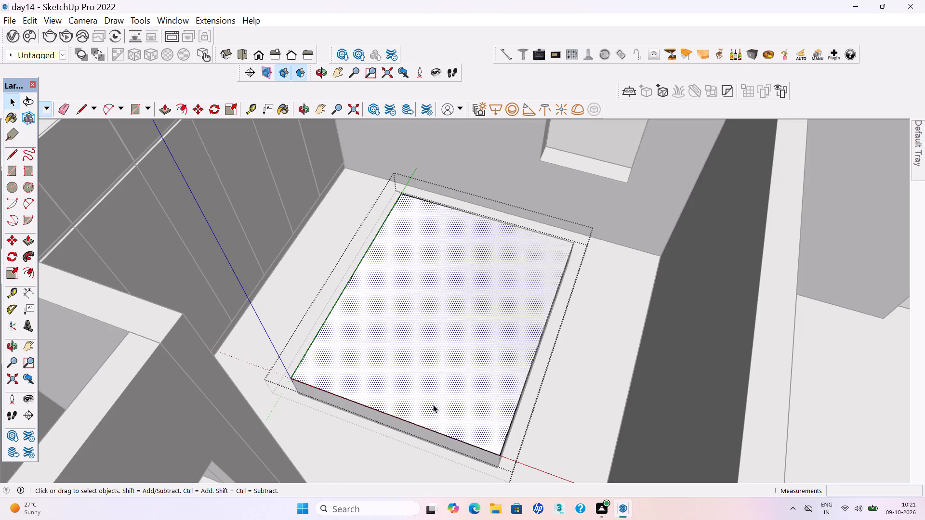
key("p")
key("Return")
left_click(434, 404)
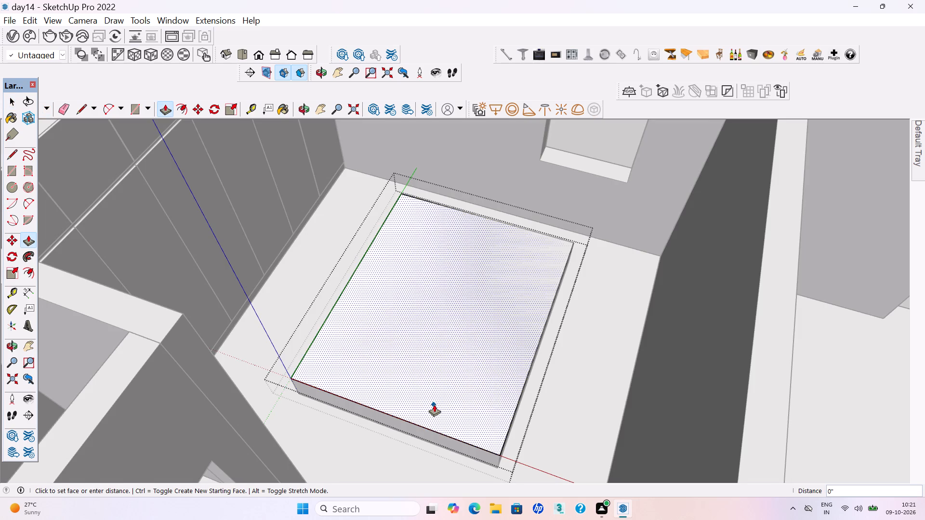
type("1\"")
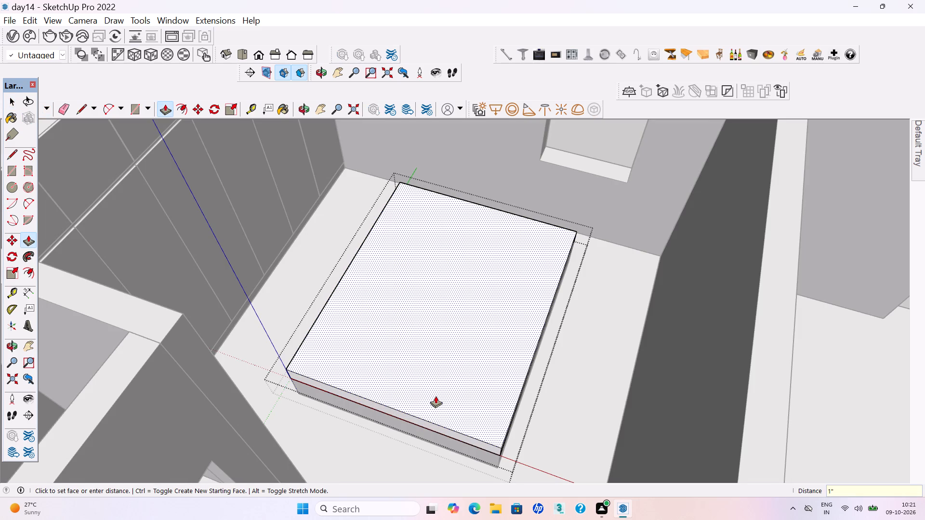
key("Return")
key("space")
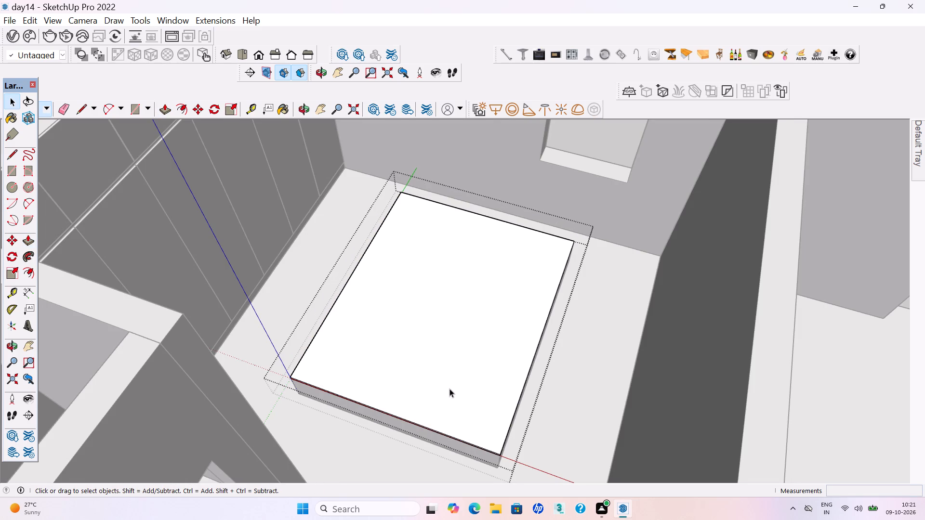
scroll(410, 403, "down", 13)
left_click(557, 226)
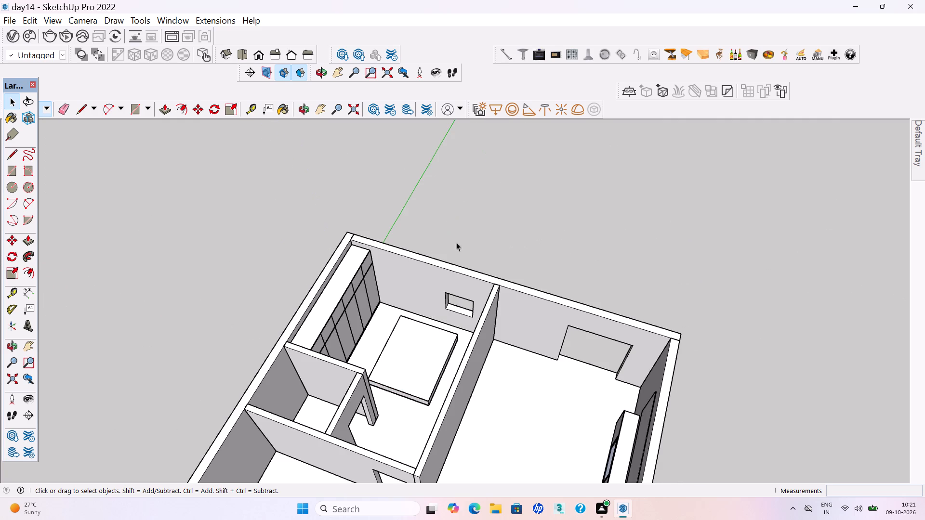
Save the model with the new layer on the bed.
scroll(420, 376, "up", 4)
key("ctrl+s")
key("ctrl+s")
key("ctrl+s")
key("ctrl+s")
key("ctrl+s")
key("ctrl+s")
key("ctrl+s")
key("ctrl+s")
key("ctrl+s")
key("ctrl+s")
key("ctrl+s")
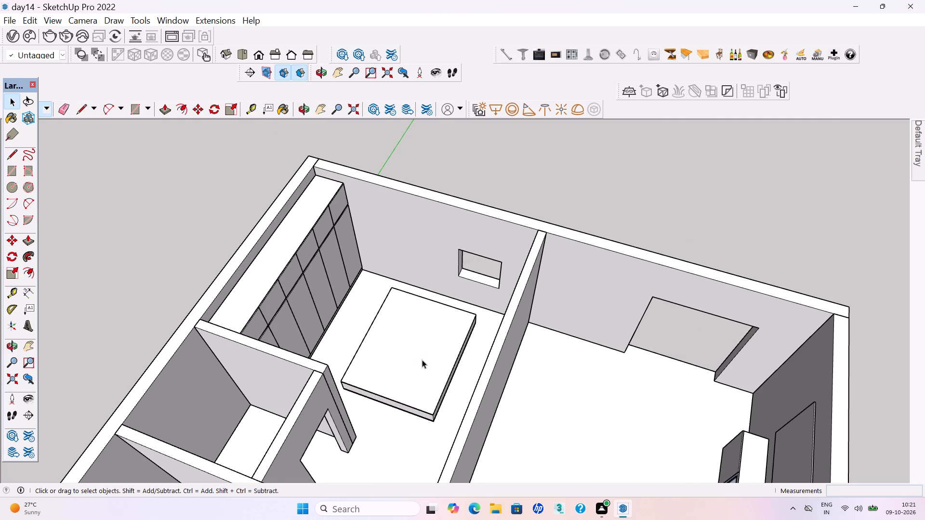
scroll(422, 360, "down", 5)
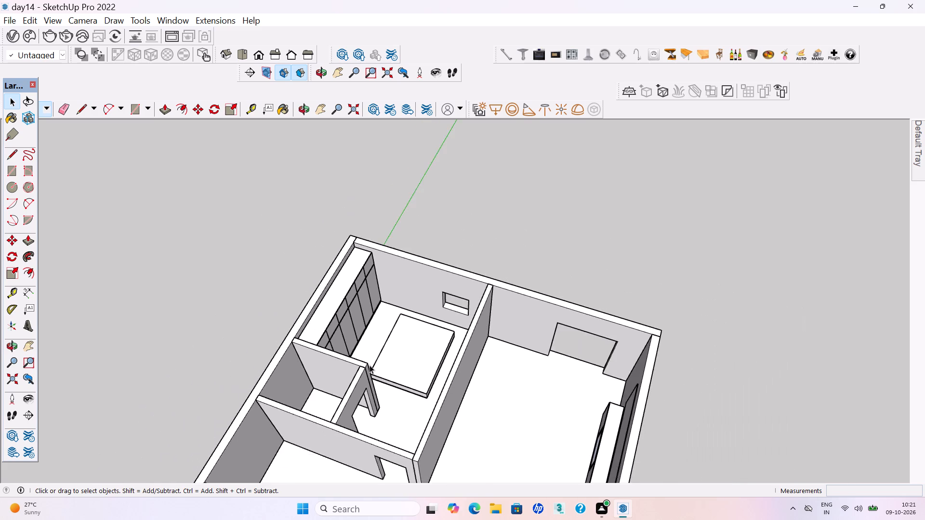
middle_click_drag(370, 365, 442, 365)
left_click(512, 220)
key("ctrl+s")
key("ctrl+s")
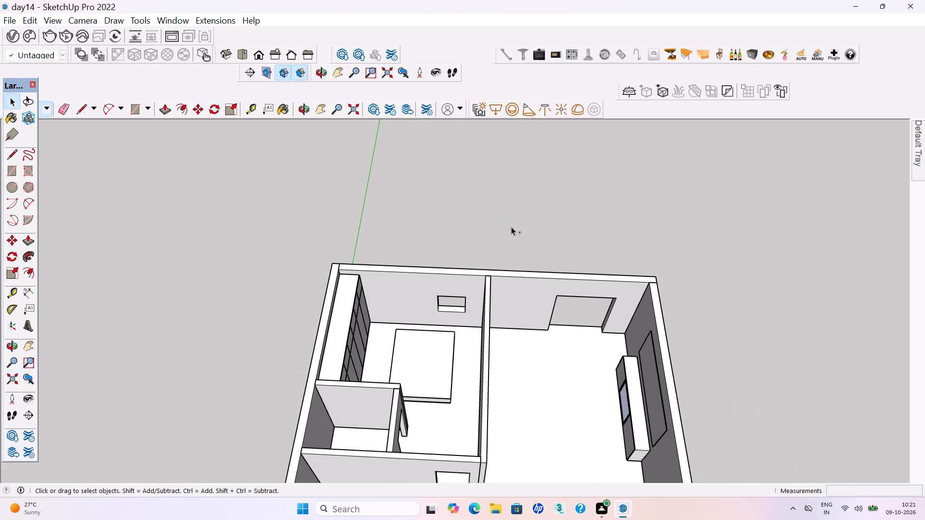
key("ctrl+s")
Place a guide line across the bed top, about 6 3/4" in from the edge nearest the window wall.
scroll(489, 324, "down", 1)
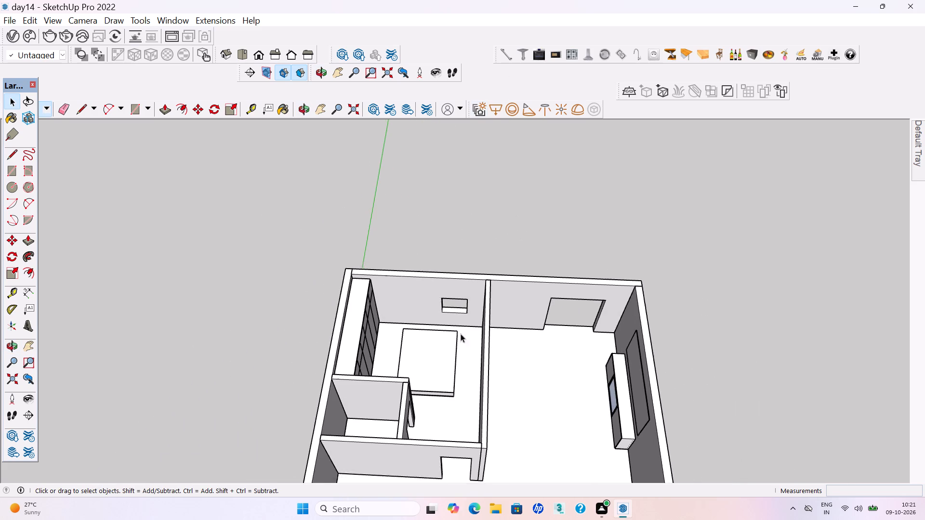
scroll(461, 334, "down", 1)
middle_click_drag(445, 331, 450, 360)
middle_click(449, 360)
scroll(449, 345, "up", 11)
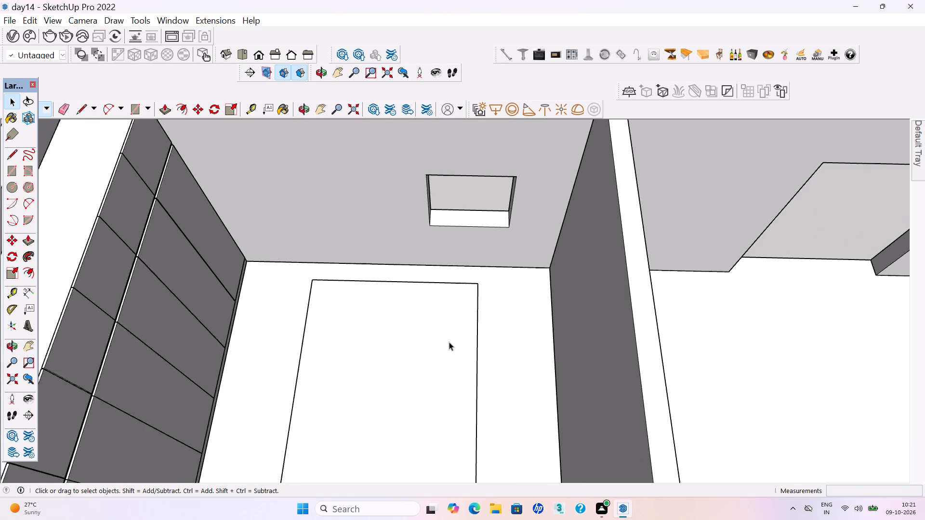
scroll(449, 342, "up", 2)
key("t")
left_click(402, 278)
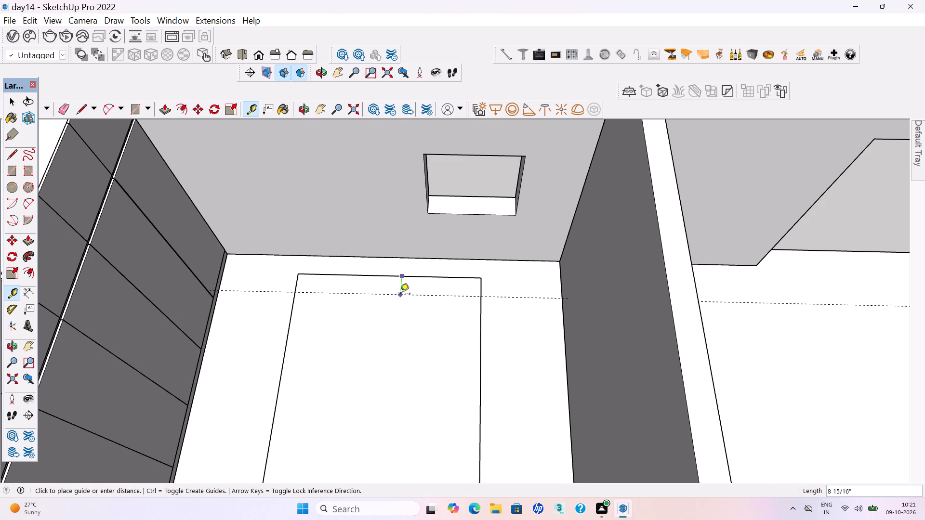
left_click(398, 290)
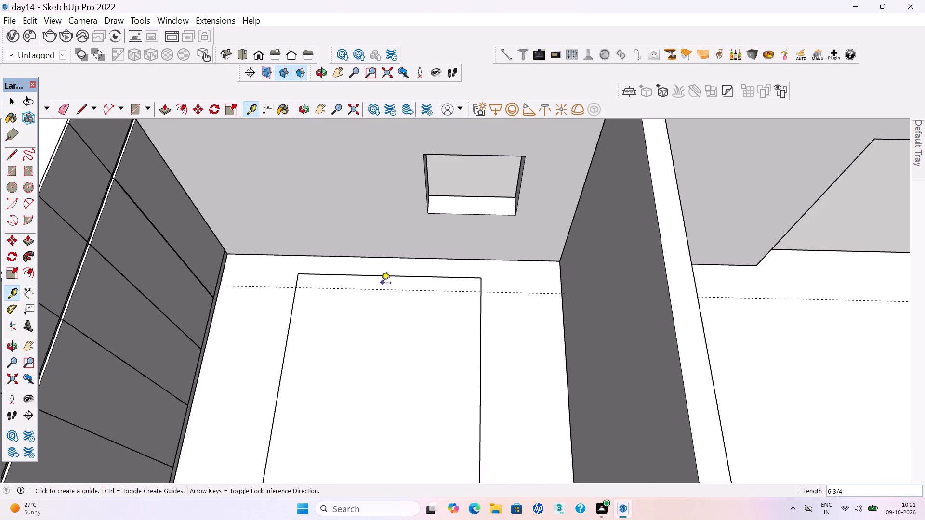
Draw a strip about 6' 7" by 6 3/4" between the guide and the bed's head edge and make it a group.
scroll(369, 304, "up", 3)
key("r")
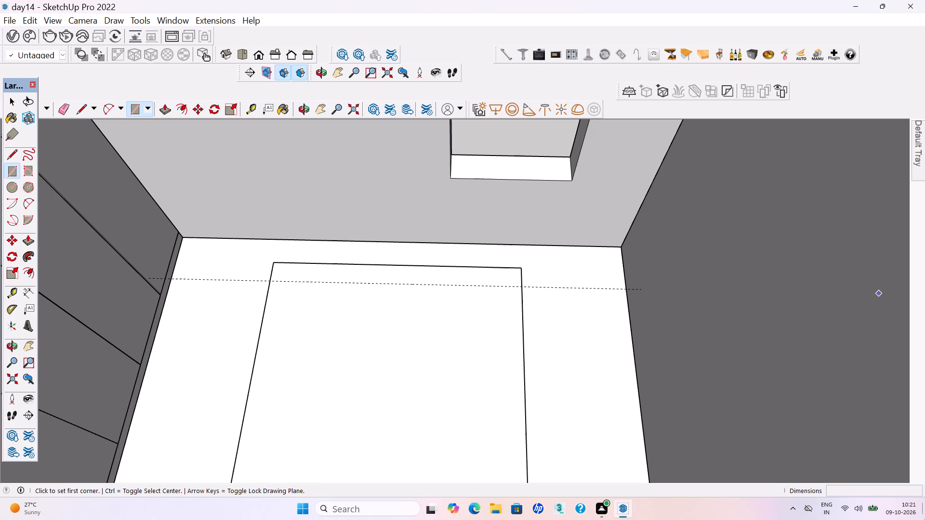
left_click(268, 279)
left_click(520, 270)
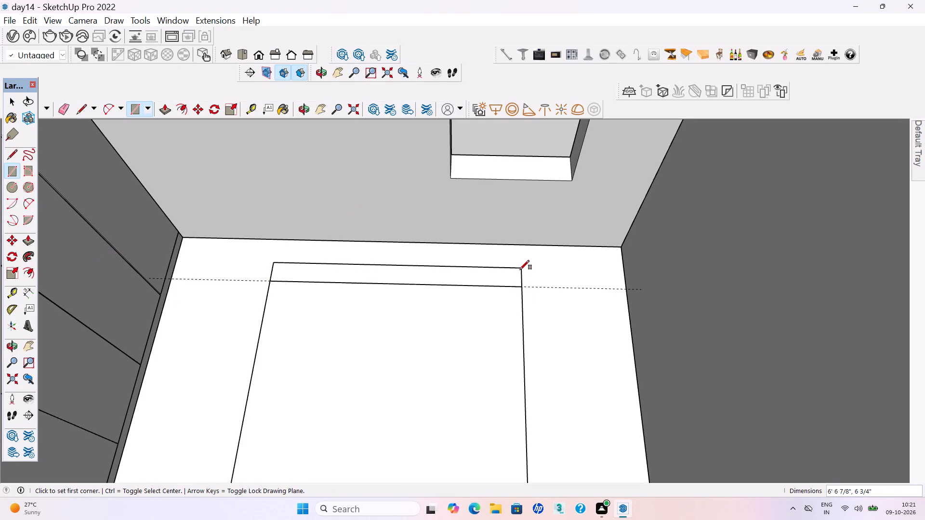
key("space")
double_click(446, 276)
right_click(443, 277)
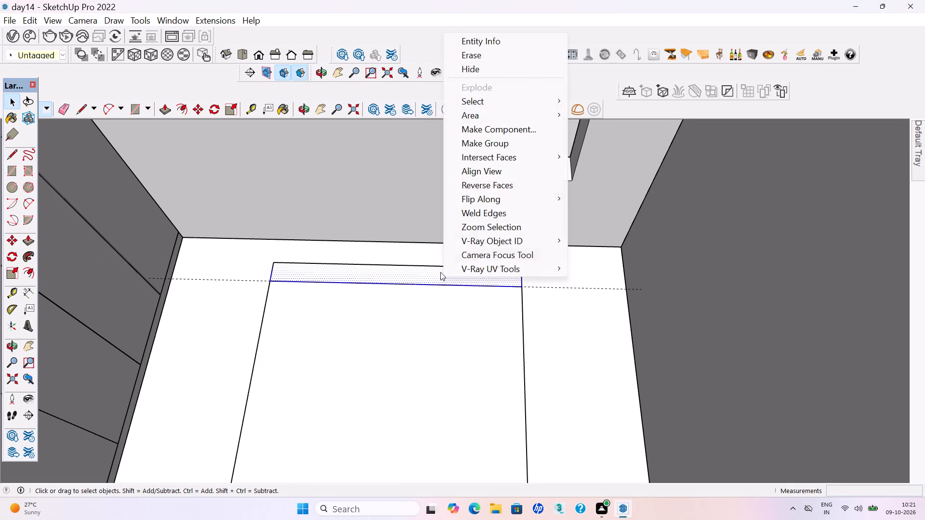
left_click(469, 147)
Extrude the grouped strip upward about 3' 2 5/8" to form the headboard and leave the group.
double_click(414, 276)
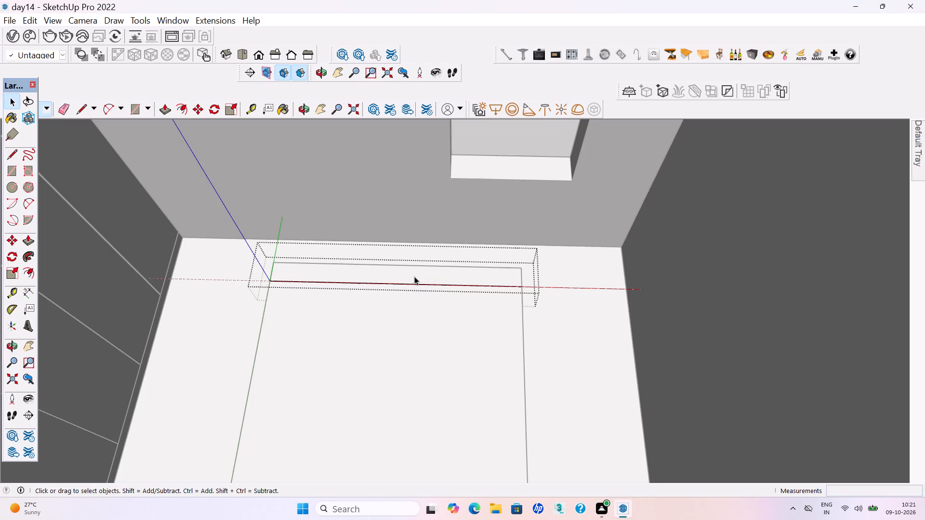
left_click(411, 276)
key("p")
key("Return")
left_click(411, 273)
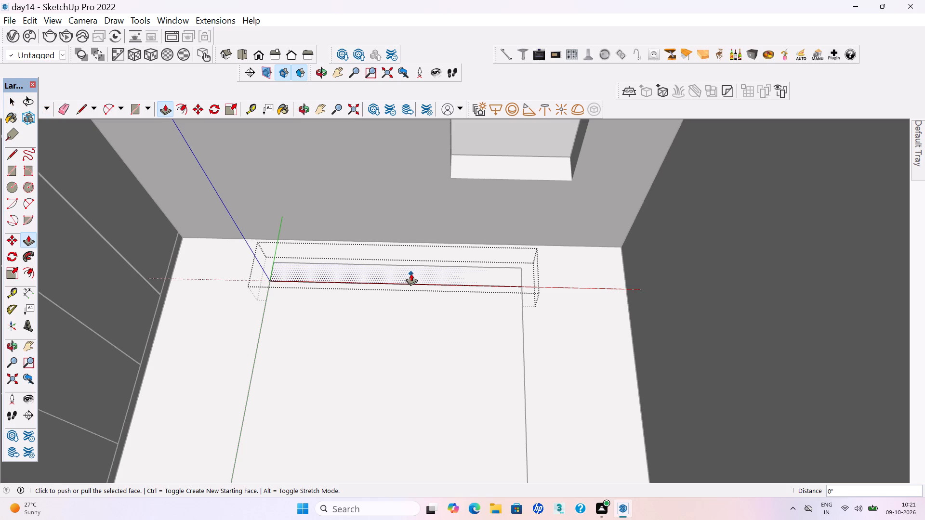
left_click(403, 199)
scroll(403, 246, "down", 6)
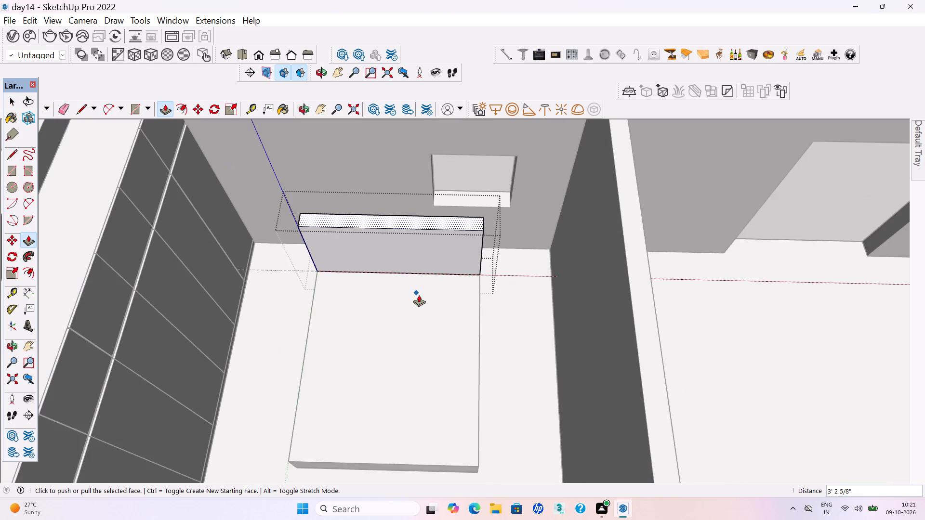
scroll(419, 295, "down", 9)
key("space")
left_click(461, 165)
Save the model with the headboard in place.
key("ctrl+s")
key("ctrl+s")
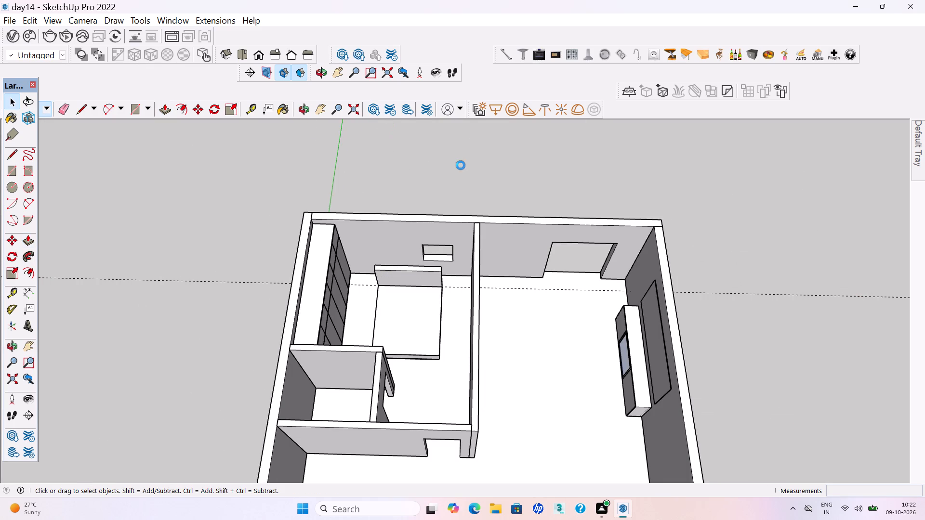
key("ctrl+s")
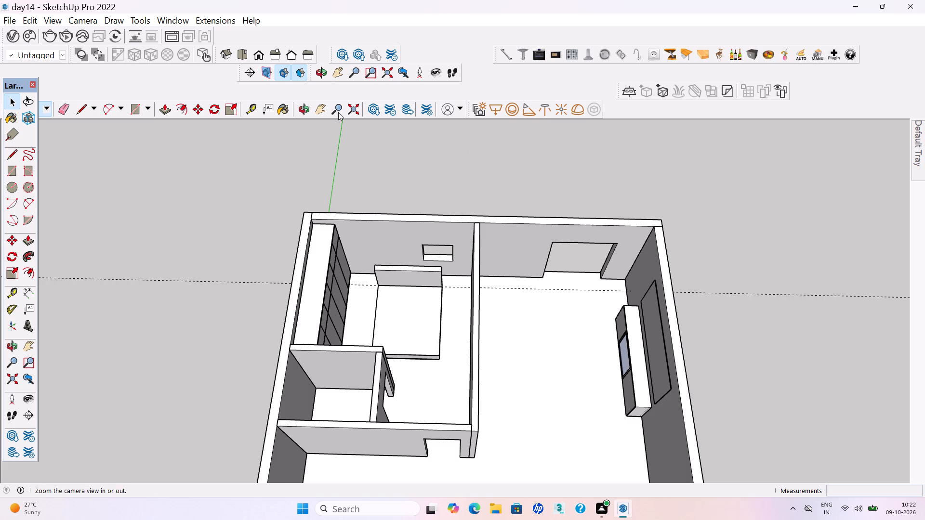
scroll(335, 131, "down", 3)
middle_click_drag(406, 177, 408, 139)
left_click(409, 143)
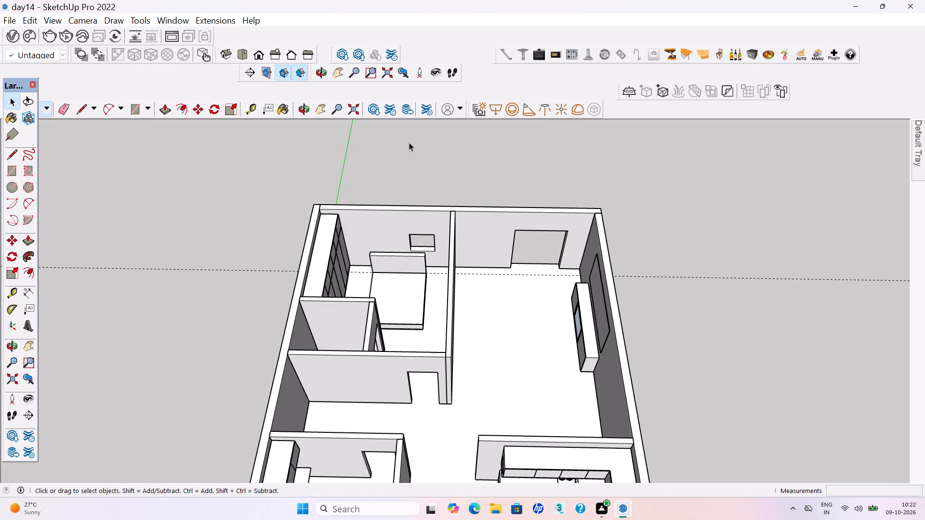
key("ctrl+s")
key("ctrl+s")
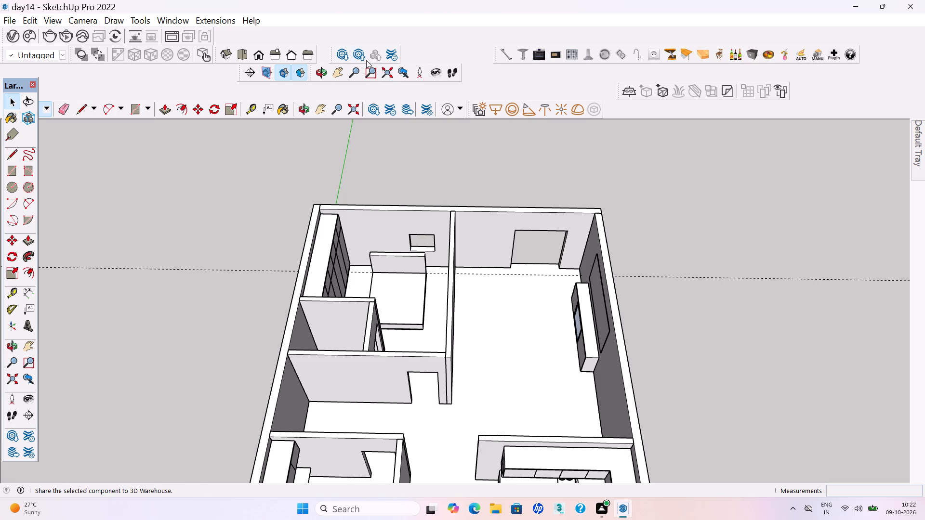
Delete the guide line running across the bed and save the model.
scroll(366, 60, "down", 3)
middle_click_drag(391, 120, 358, 113)
scroll(466, 169, "up", 2)
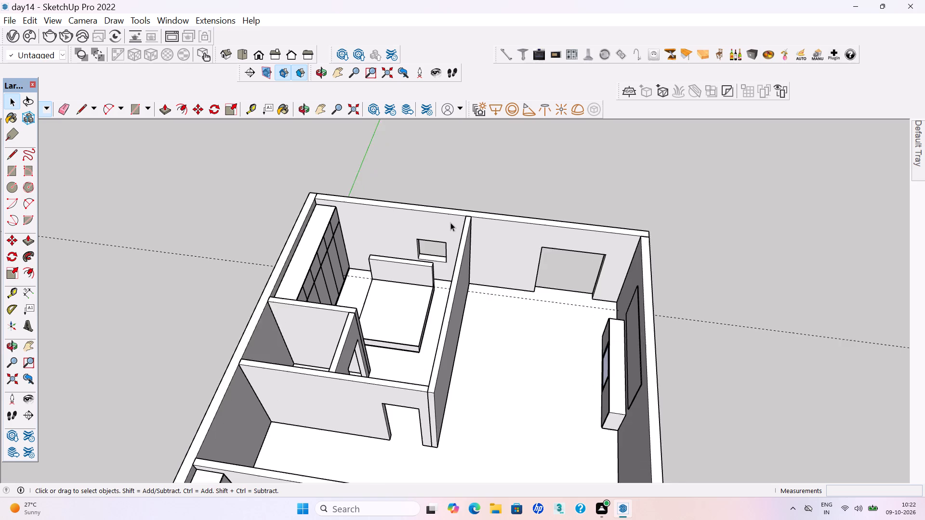
scroll(450, 222, "up", 2)
middle_click_drag(527, 289, 531, 289)
left_click_drag(860, 392, 827, 312)
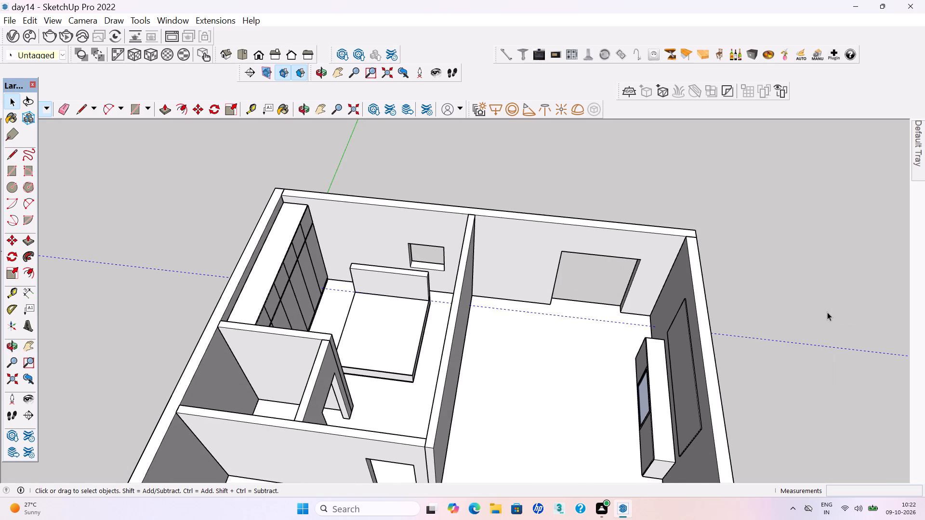
key("Delete")
scroll(727, 200, "down", 2)
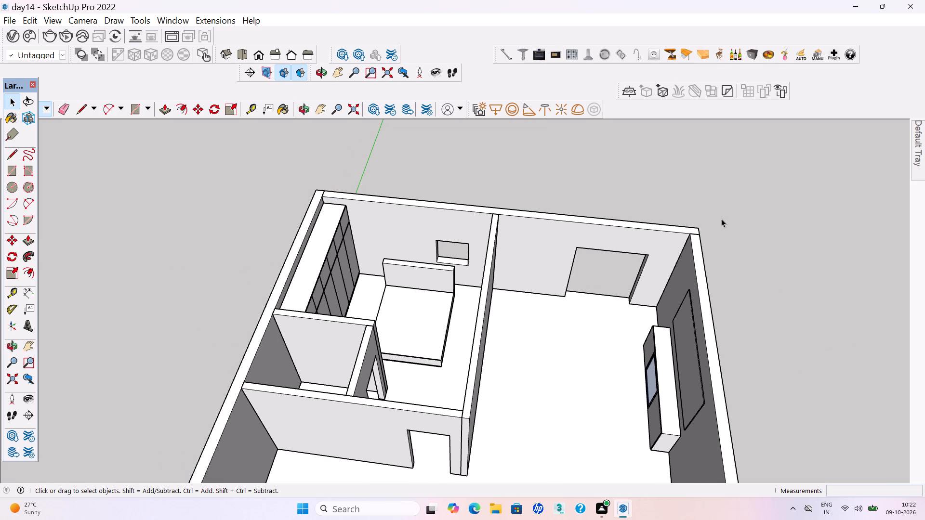
key("ctrl+s")
key("ctrl+s")
Offset the outline of the kitchen tall unit's front face 2" inward to form a frame.
scroll(628, 249, "down", 2)
middle_click_drag(507, 302, 540, 248)
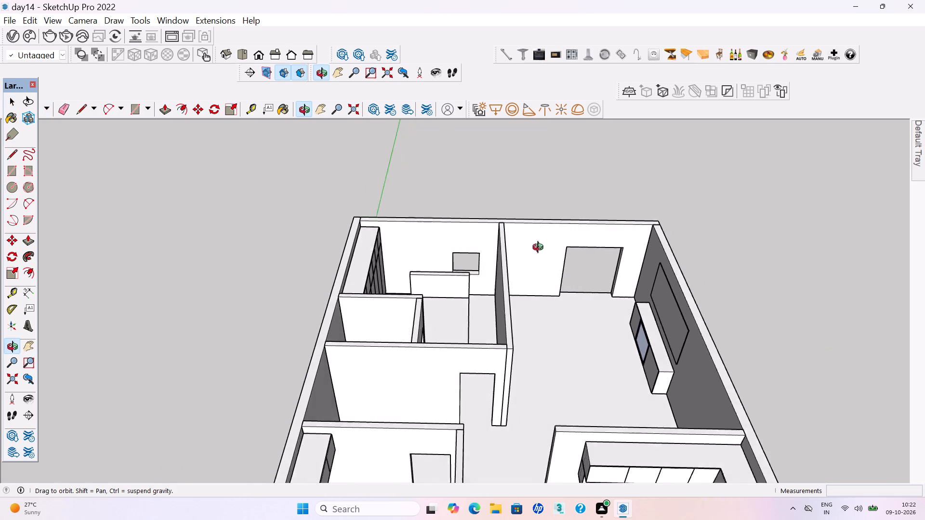
middle_click_drag(540, 248, 551, 246)
scroll(466, 234, "down", 3)
middle_click_drag(454, 255, 784, 317)
scroll(593, 218, "up", 5)
scroll(636, 231, "up", 8)
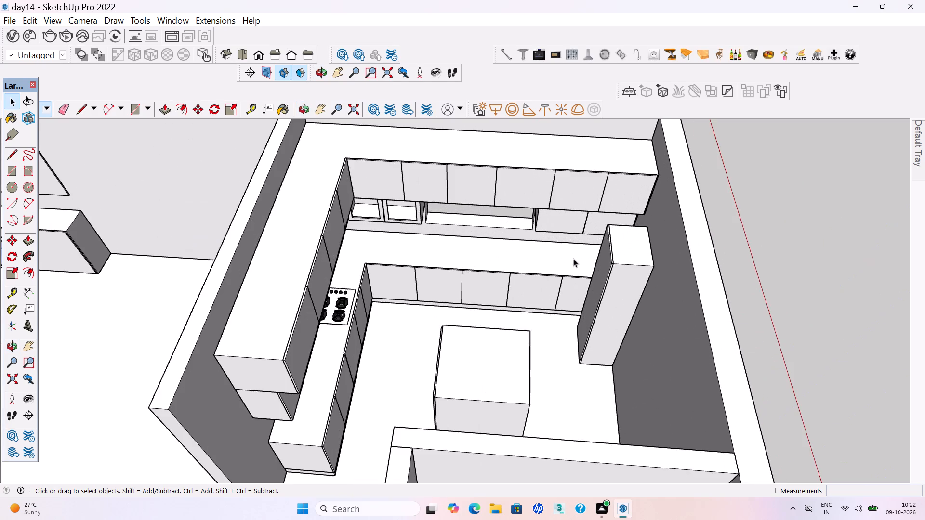
middle_click_drag(573, 259, 641, 243)
scroll(807, 239, "up", 1)
scroll(524, 239, "down", 4)
middle_click_drag(516, 236, 550, 231)
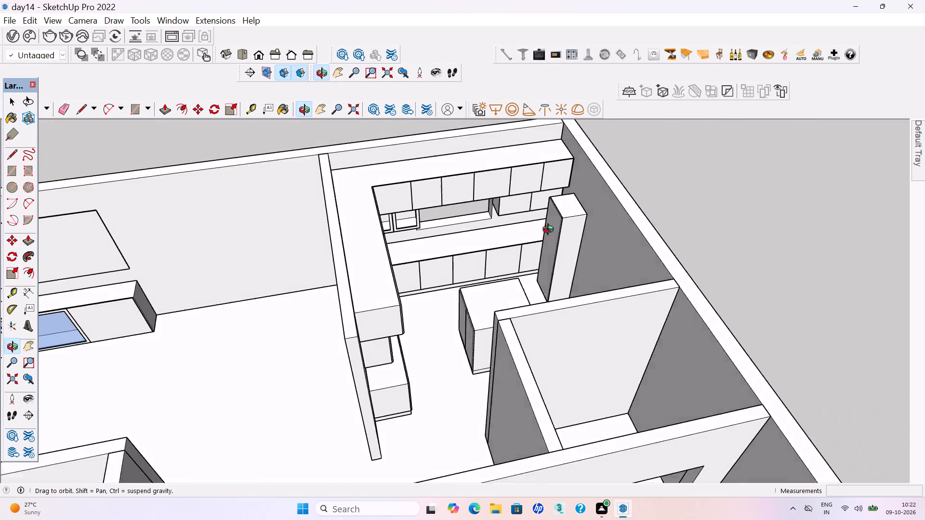
middle_click_drag(550, 231, 821, 221)
scroll(441, 191, "up", 13)
middle_click_drag(412, 237, 411, 249)
left_click(403, 232)
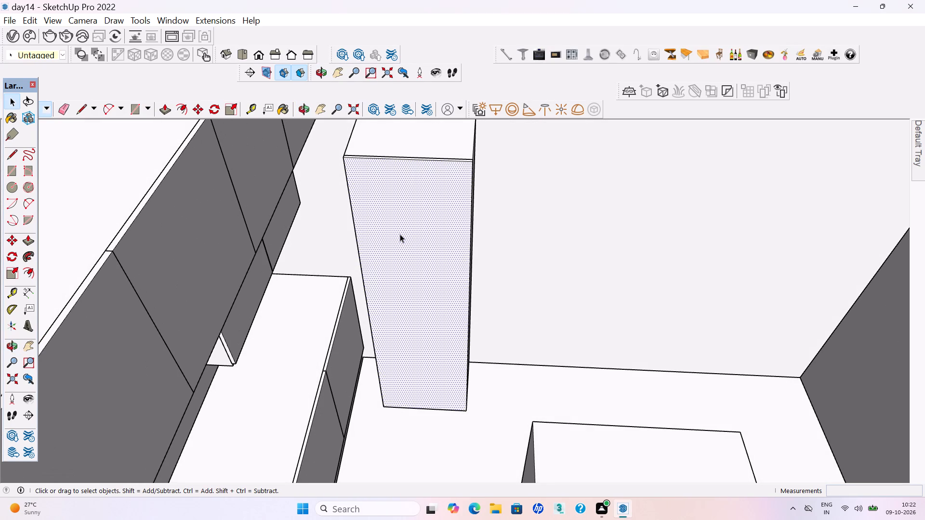
key("f")
left_click(400, 234)
type("2\"")
key("Return")
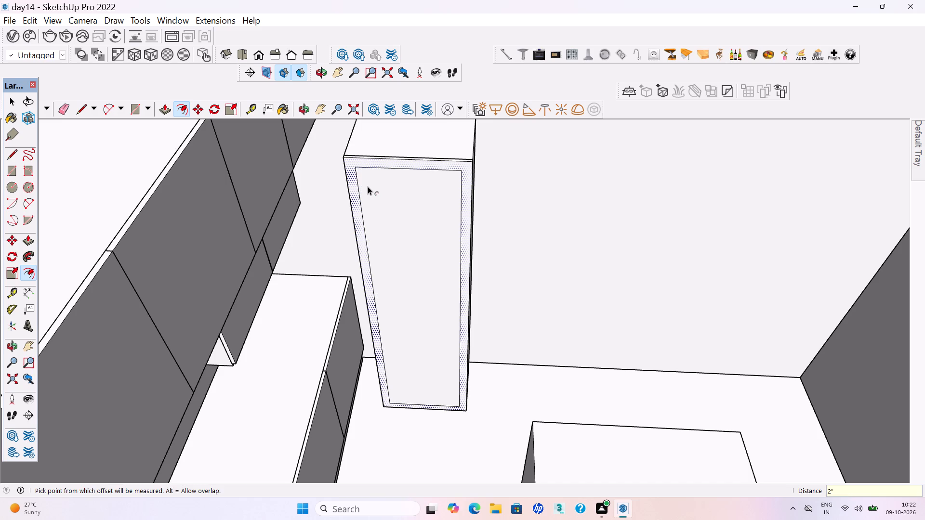
key("space")
Push the inner panel of the tall unit's front inward to open the frame onto the shelves.
left_click(396, 232)
key("p")
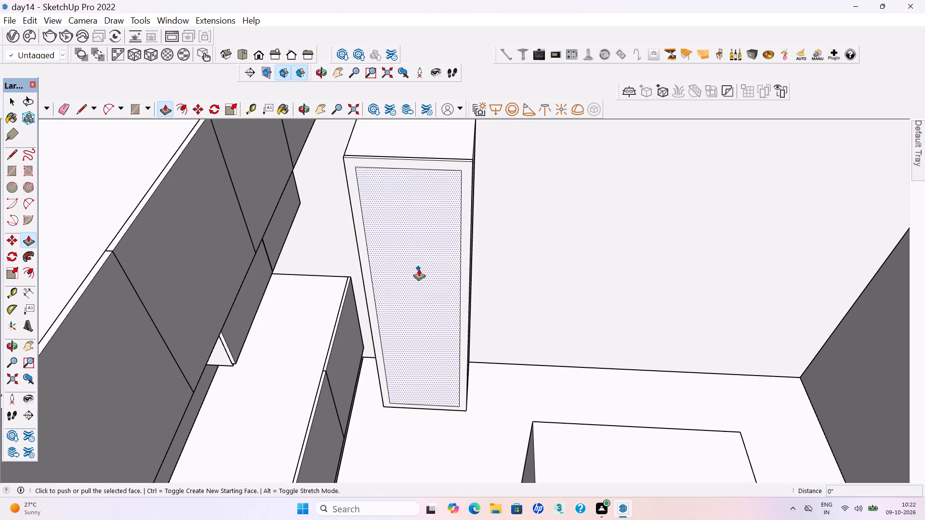
left_click(419, 269)
left_click(388, 238)
key("space")
scroll(395, 249, "down", 12)
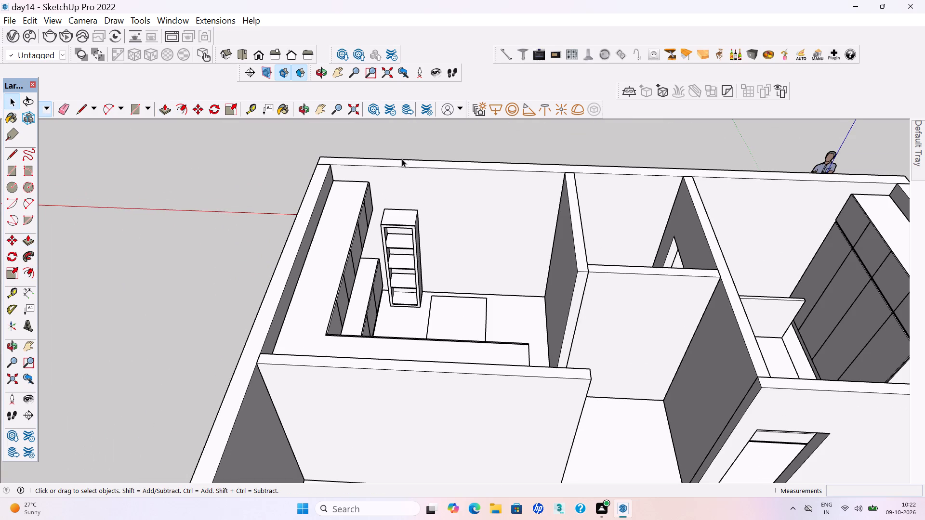
left_click(411, 132)
Draw a rectangle about 6' 7 5/16" by 1' 8" filling the opening in the tall unit's front frame.
scroll(402, 260, "up", 11)
key("r")
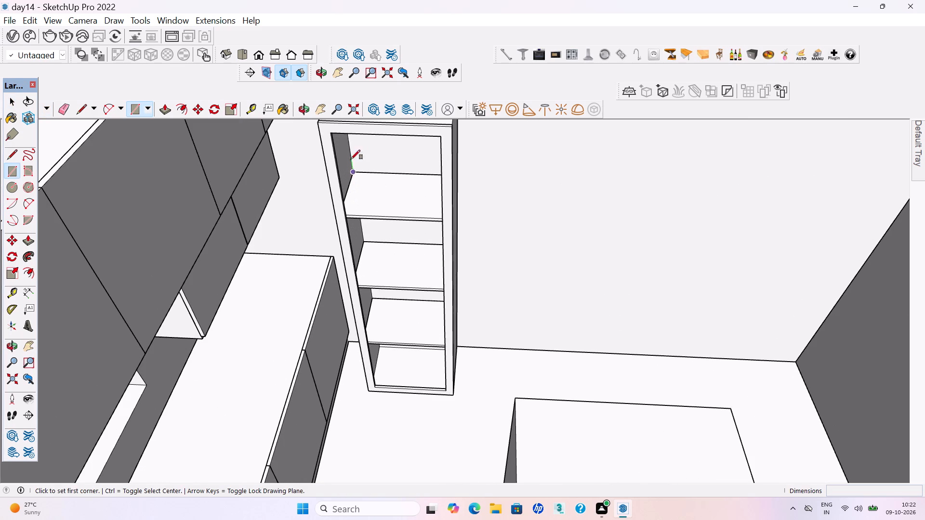
left_click(332, 135)
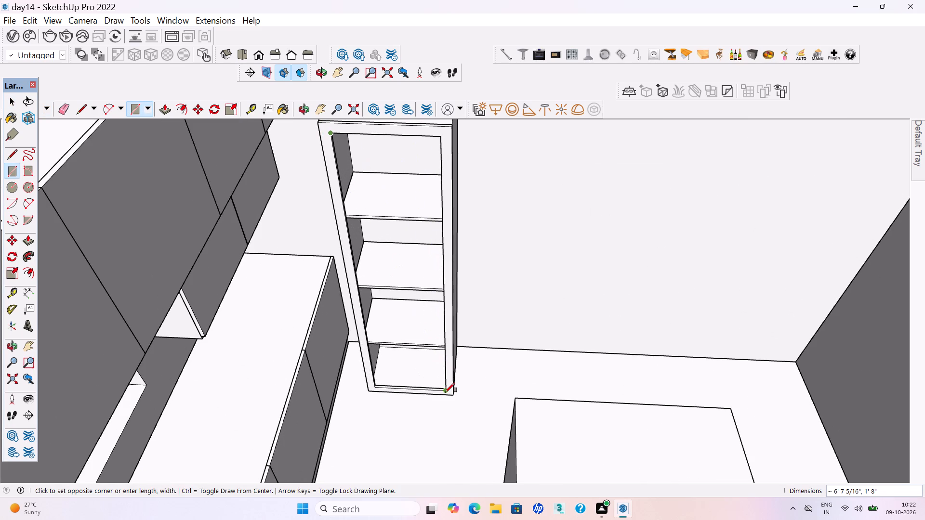
left_click(445, 390)
scroll(389, 354, "down", 4)
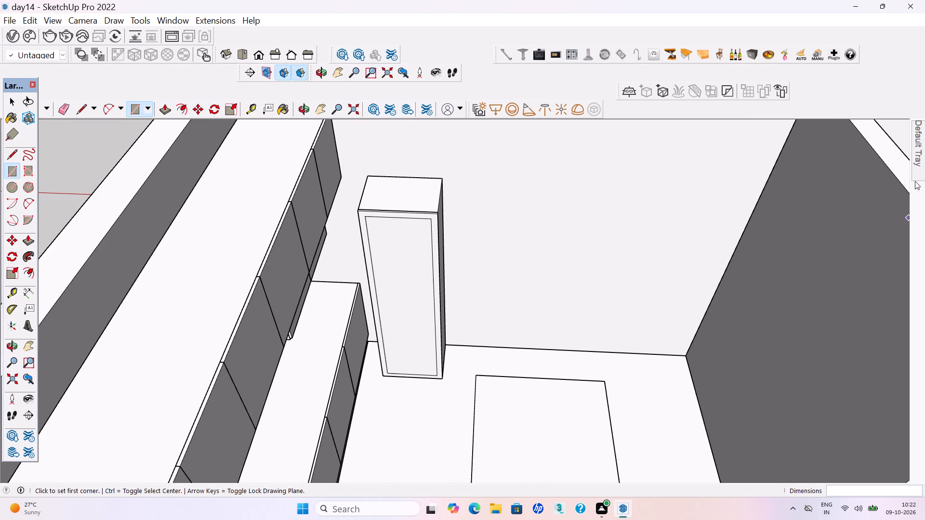
key("space")
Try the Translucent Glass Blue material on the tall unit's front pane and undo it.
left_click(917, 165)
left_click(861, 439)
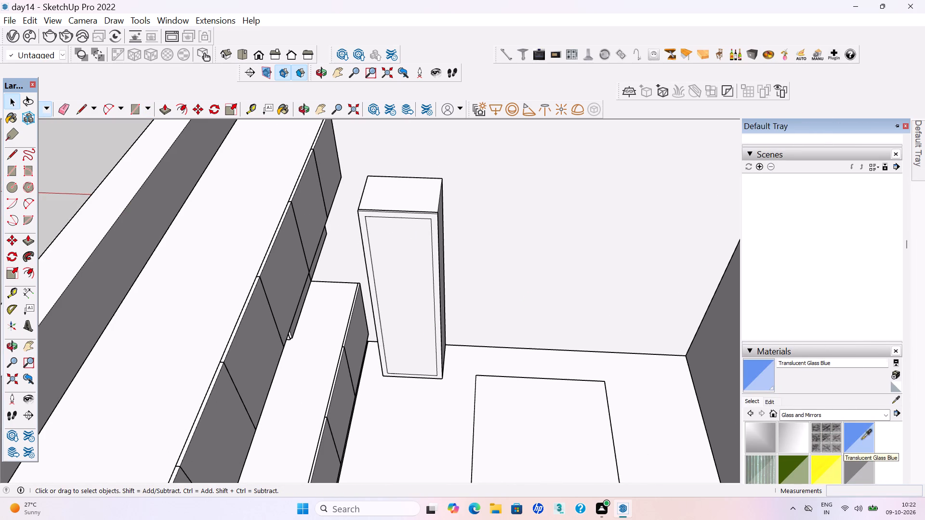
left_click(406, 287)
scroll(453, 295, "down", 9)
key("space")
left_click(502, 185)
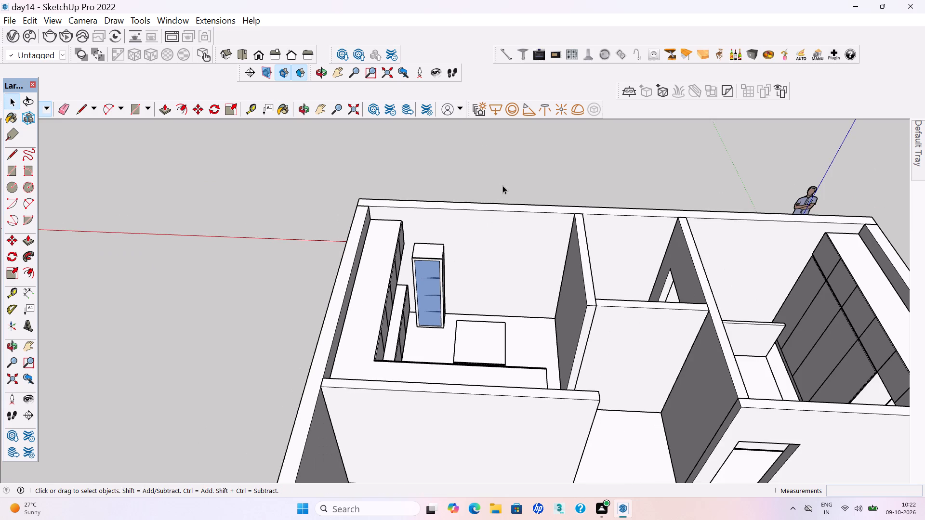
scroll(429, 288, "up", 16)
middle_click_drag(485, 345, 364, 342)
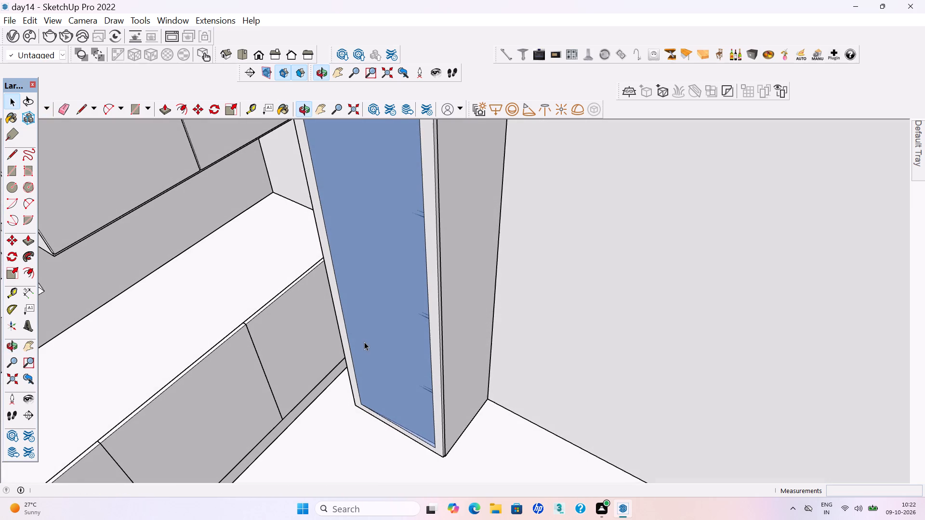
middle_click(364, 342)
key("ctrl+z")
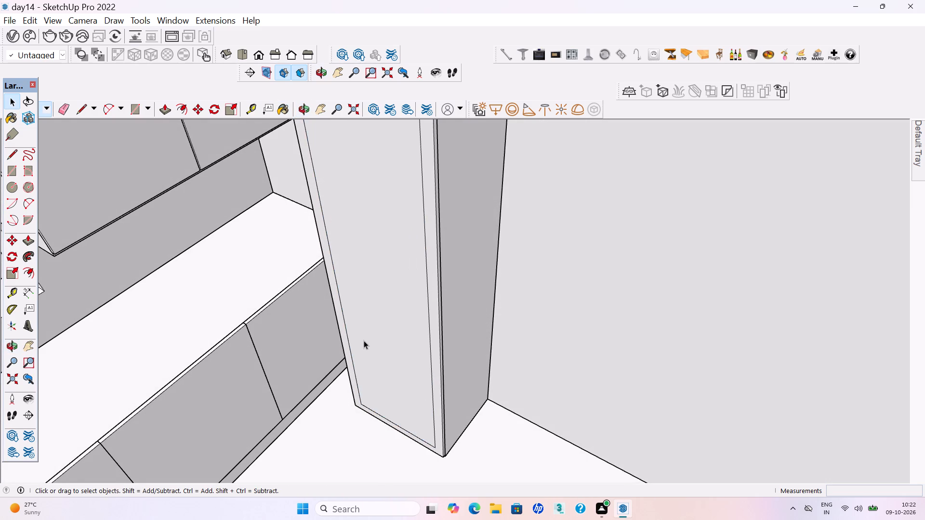
Paint the tall unit's front pane with the sky-blue translucent material from the Glass and Mirrors collection.
scroll(370, 362, "down", 4)
middle_click_drag(414, 340, 535, 298)
left_click(398, 301)
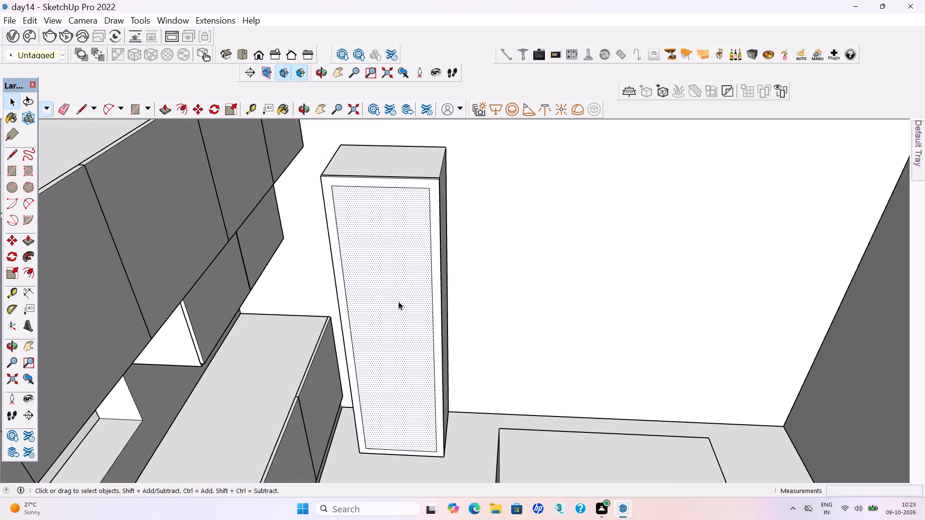
left_click(917, 143)
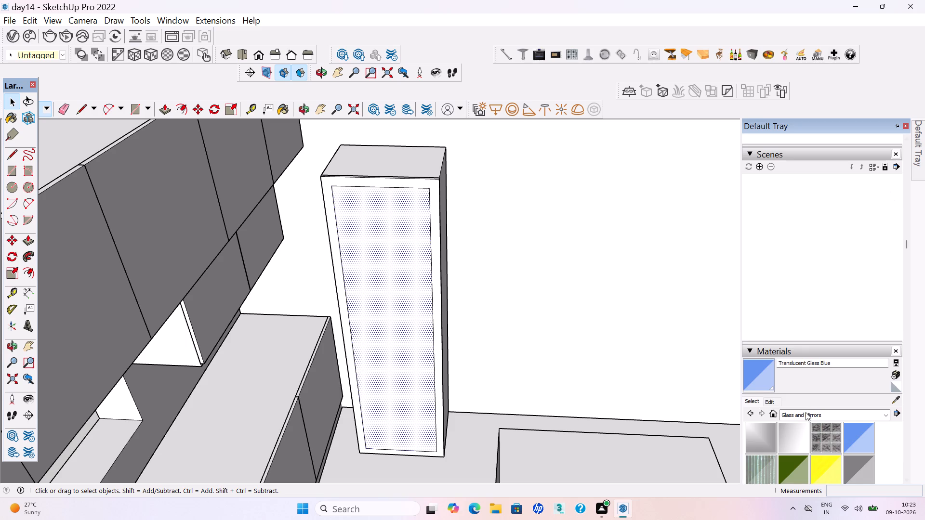
scroll(810, 439, "down", 2)
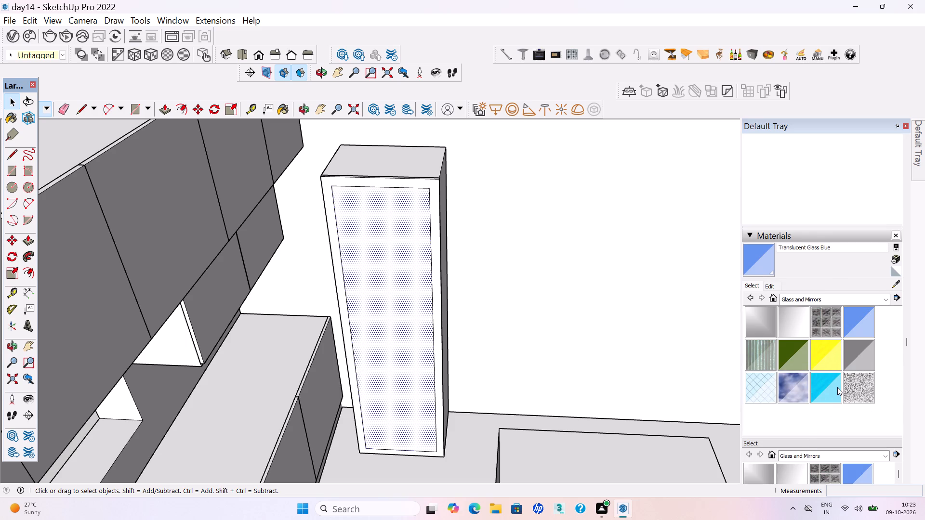
left_click(837, 387)
left_click(362, 263)
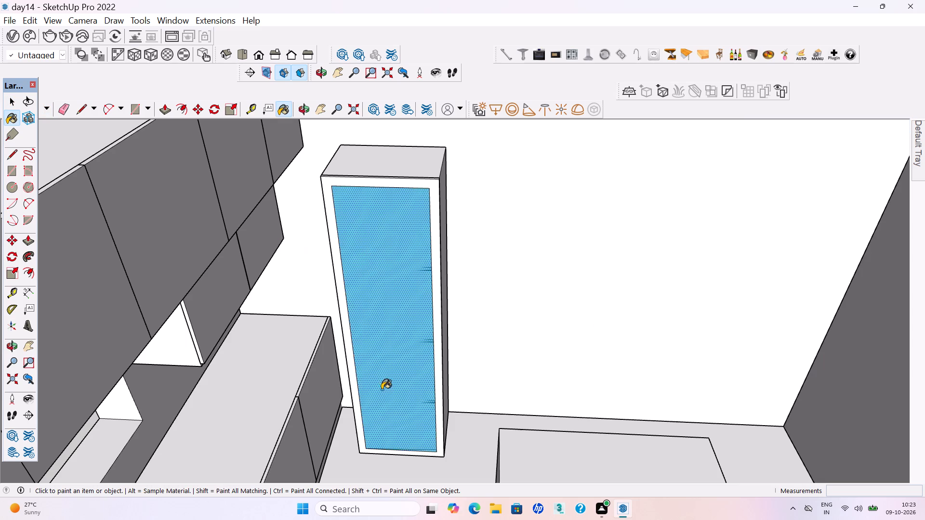
Examine the tall unit's glazed front and its lower edge up close and from the wider kitchen.
scroll(407, 442, "up", 20)
scroll(407, 442, "up", 3)
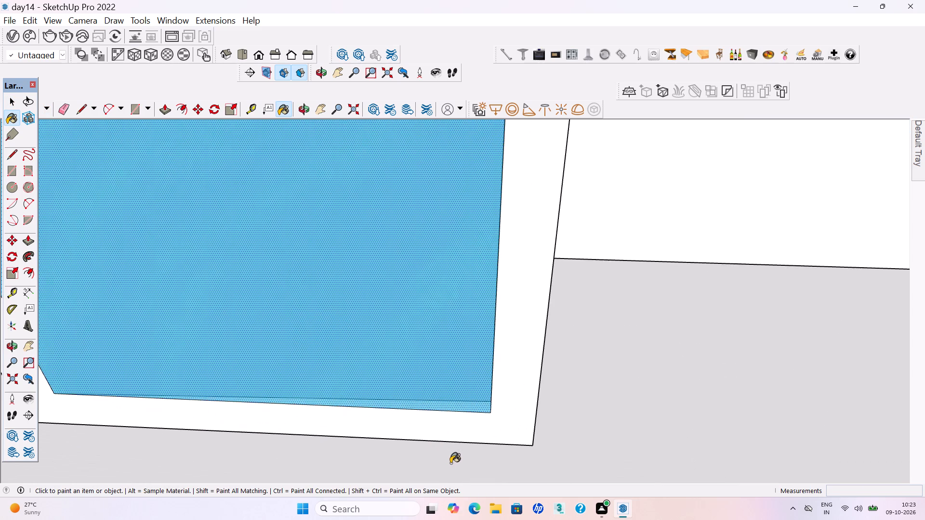
middle_click_drag(429, 456, 371, 380)
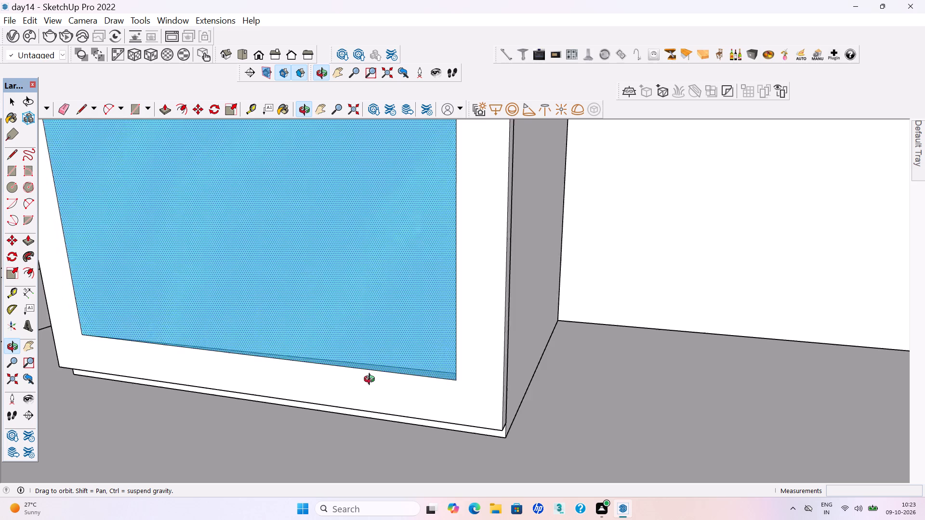
middle_click_drag(371, 380, 300, 422)
middle_click(298, 423)
middle_click_drag(295, 426, 291, 433)
middle_click(291, 434)
scroll(483, 419, "down", 3)
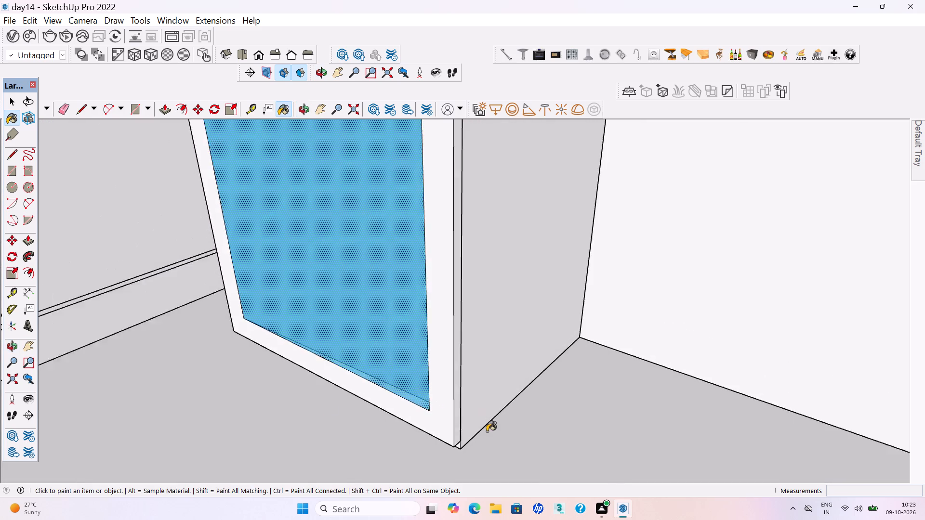
scroll(487, 431, "down", 20)
scroll(487, 431, "down", 4)
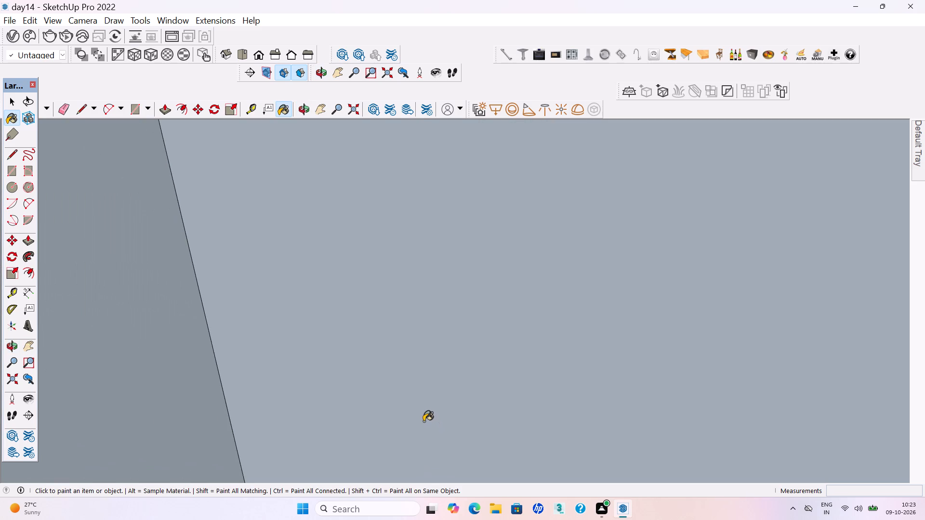
scroll(423, 420, "down", 10)
key("space")
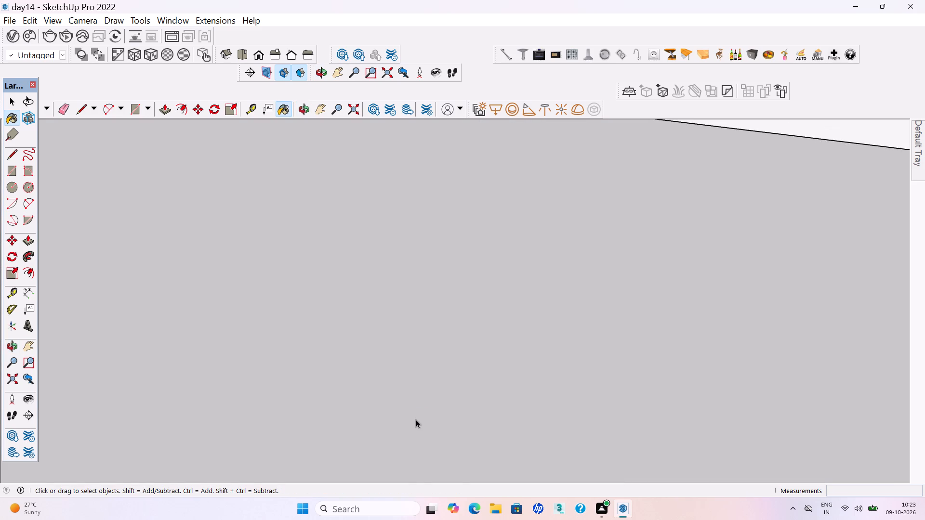
scroll(416, 419, "down", 20)
scroll(416, 419, "down", 13)
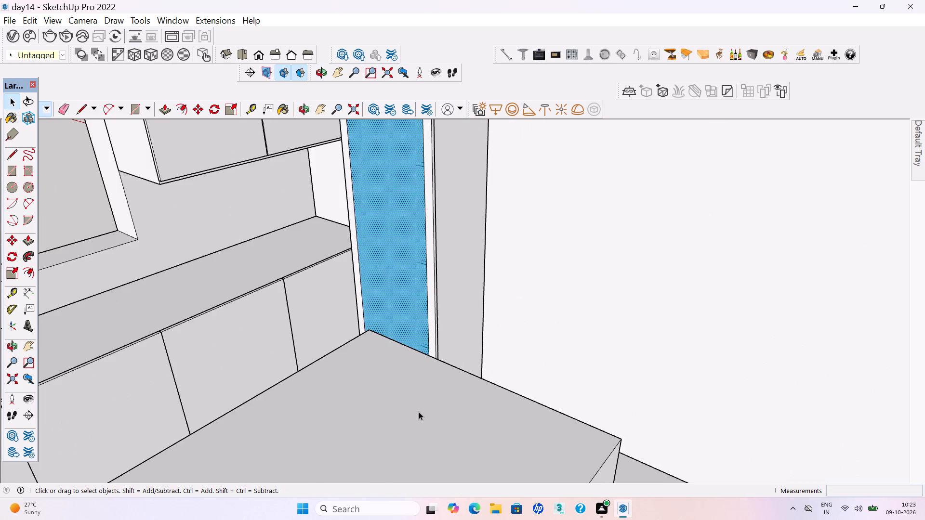
scroll(418, 413, "down", 16)
left_click(574, 235)
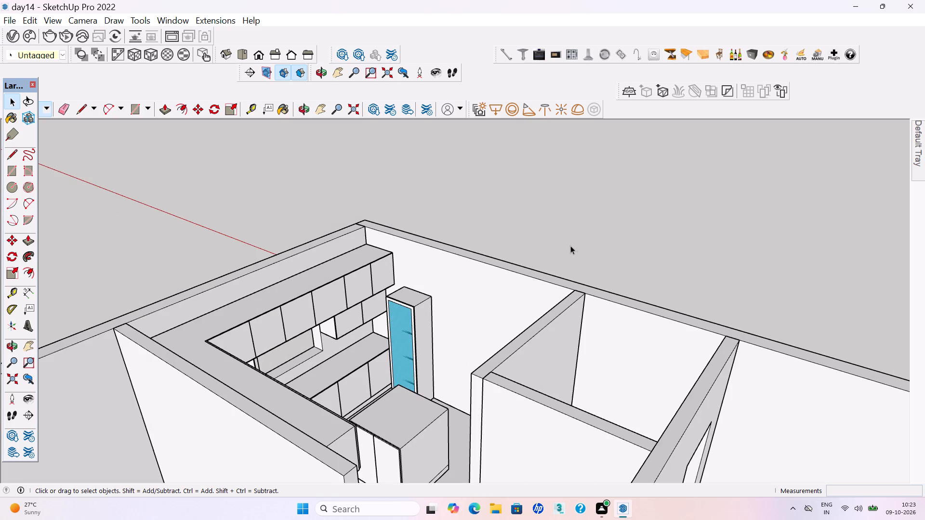
Save the model with the glazed tall unit.
key("ctrl+s")
key("ctrl+s")
key("ctrl+s")
key("ctrl+s")
key("ctrl+s")
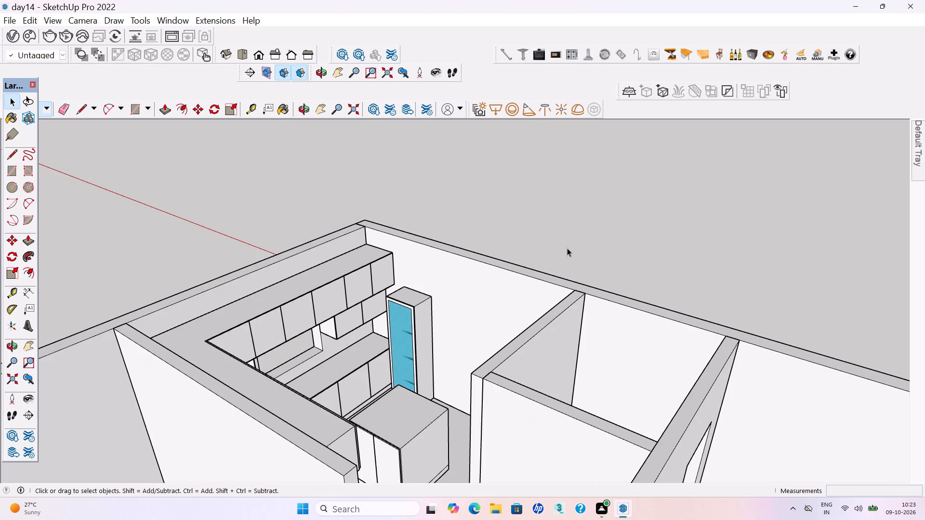
Review the kitchen, living room and bedrooms of the whole apartment model from several angles.
scroll(529, 250, "down", 4)
middle_click_drag(536, 317, 460, 389)
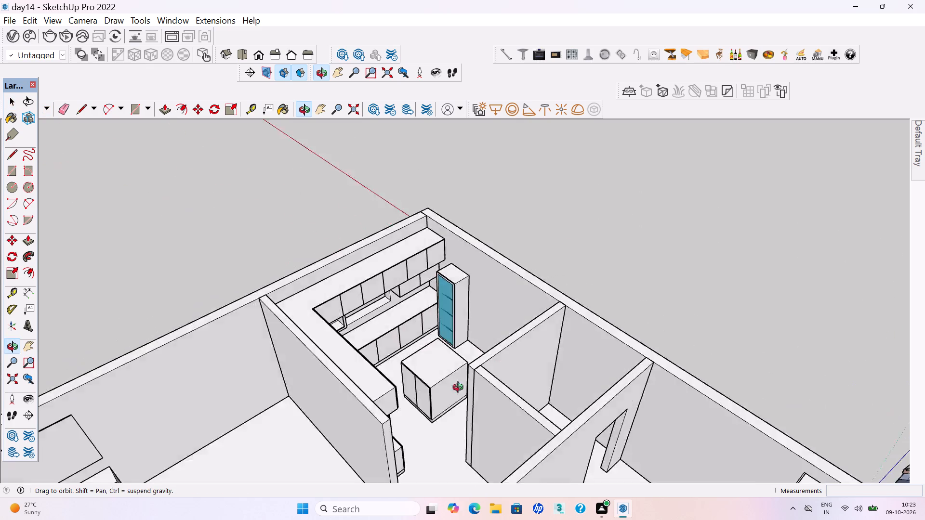
middle_click_drag(460, 389, 159, 414)
middle_click_drag(156, 408, 155, 403)
scroll(332, 195, "up", 3)
scroll(459, 271, "down", 4)
middle_click_drag(538, 328, 531, 333)
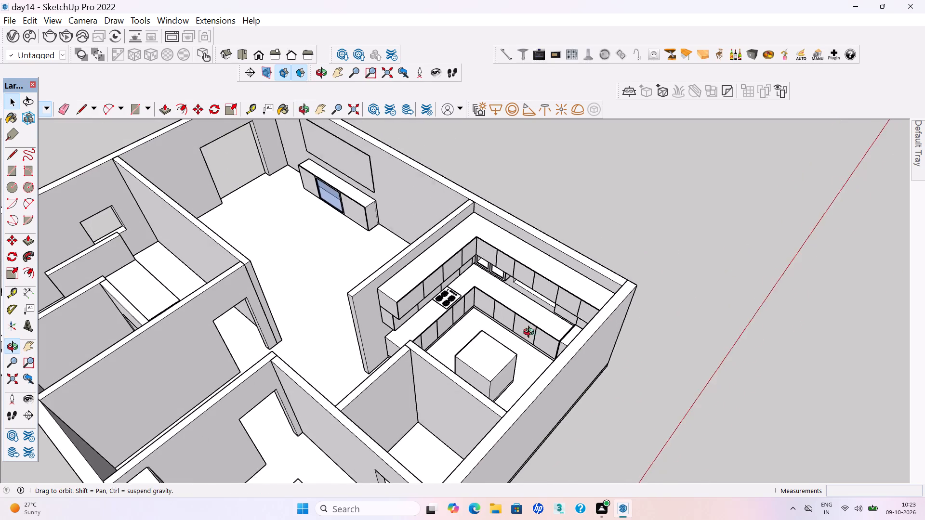
middle_click_drag(531, 333, 393, 323)
scroll(386, 298, "up", 1)
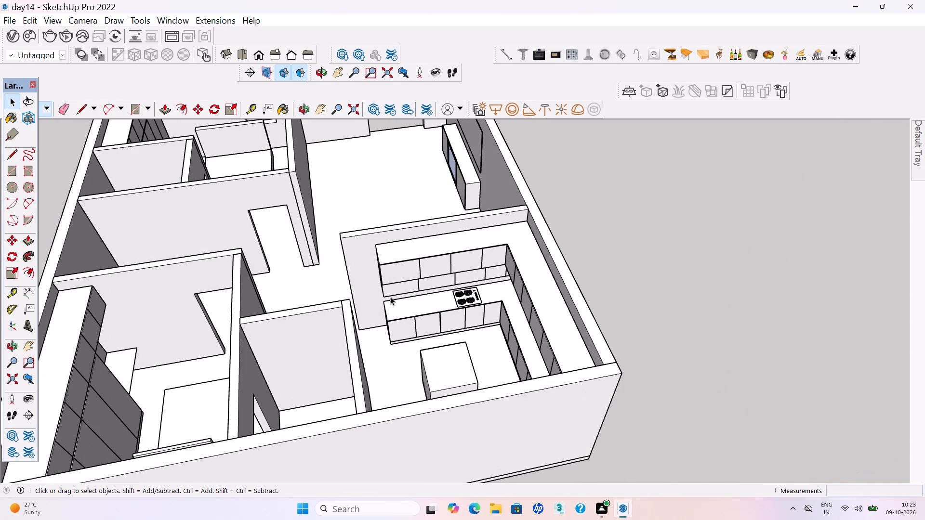
scroll(579, 361, "down", 2)
middle_click_drag(568, 353, 510, 345)
scroll(690, 373, "down", 4)
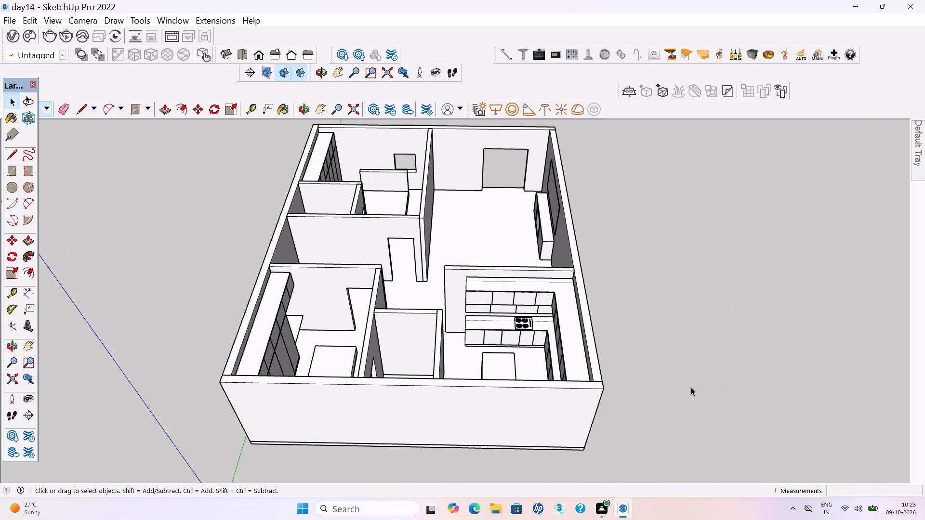
middle_click_drag(596, 416, 579, 357)
scroll(456, 230, "up", 3)
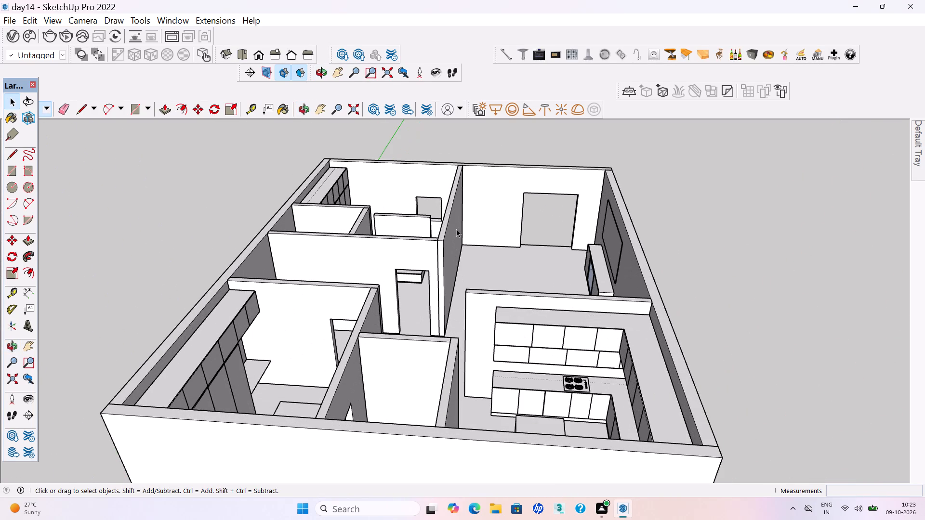
middle_click_drag(391, 310, 662, 343)
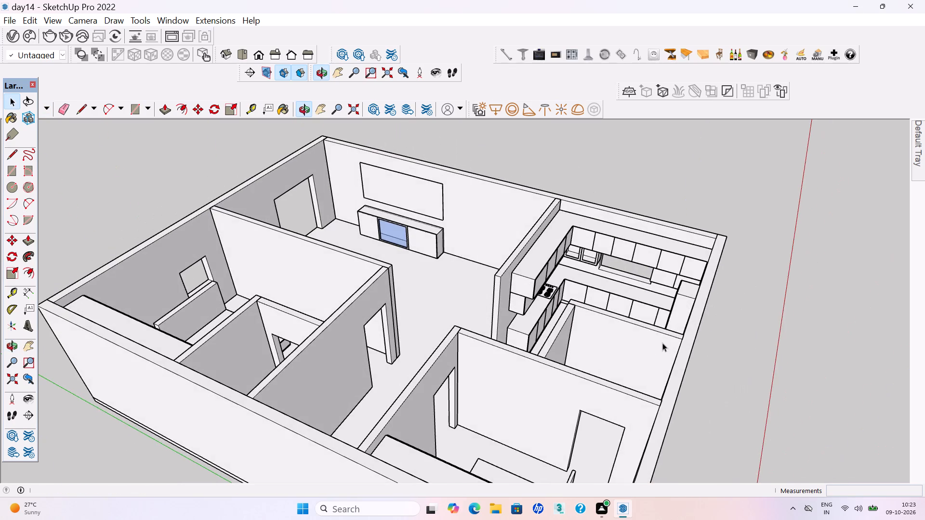
middle_click_drag(662, 343, 594, 399)
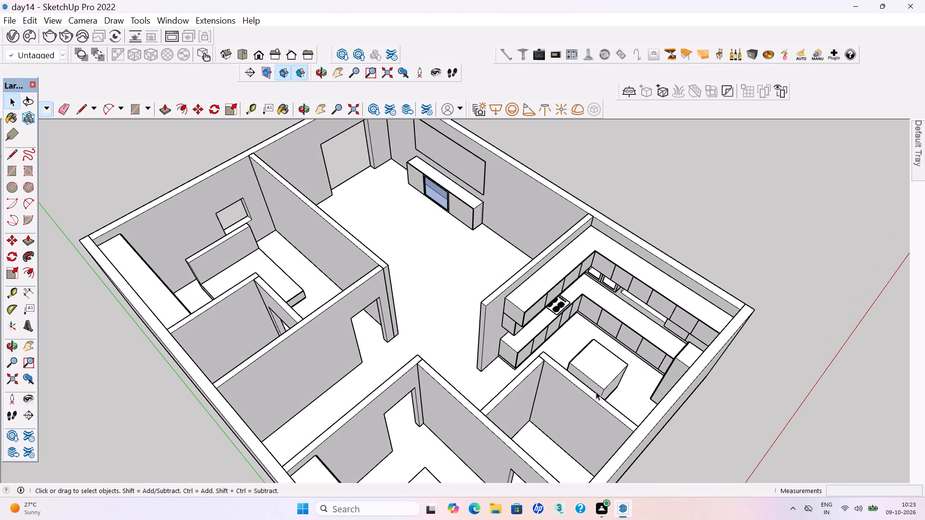
scroll(594, 378, "up", 1)
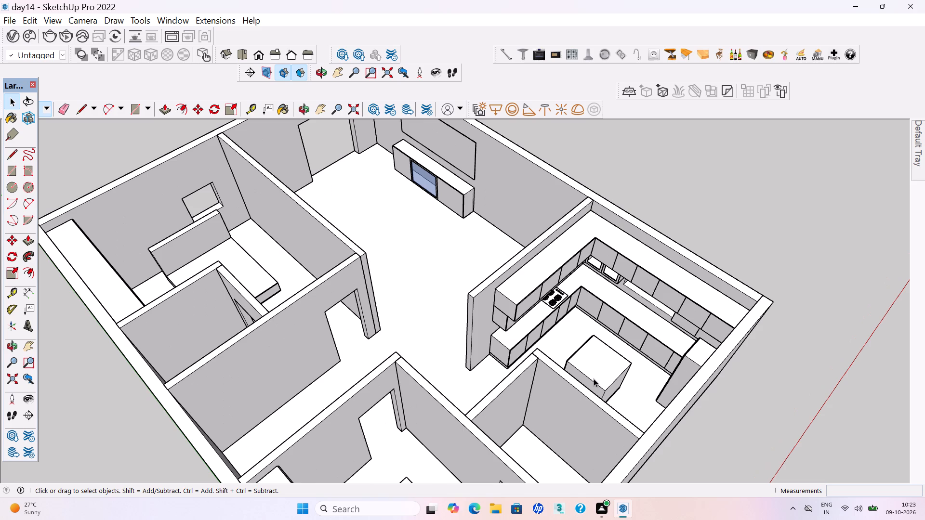
middle_click_drag(392, 331, 352, 303)
scroll(568, 304, "down", 4)
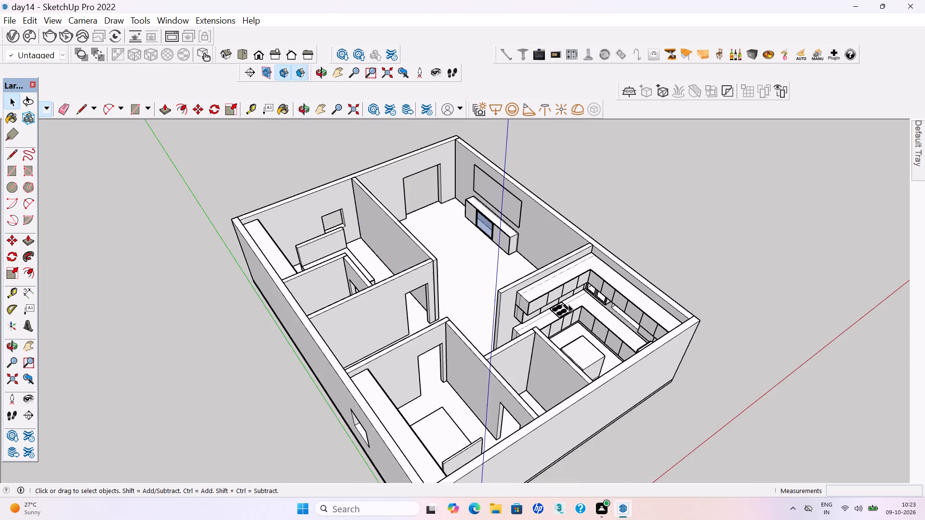
Review the bedrooms, living room and kitchen of the apartment from above, from several sides.
scroll(568, 304, "down", 1)
middle_click_drag(234, 290, 290, 408)
middle_click(290, 408)
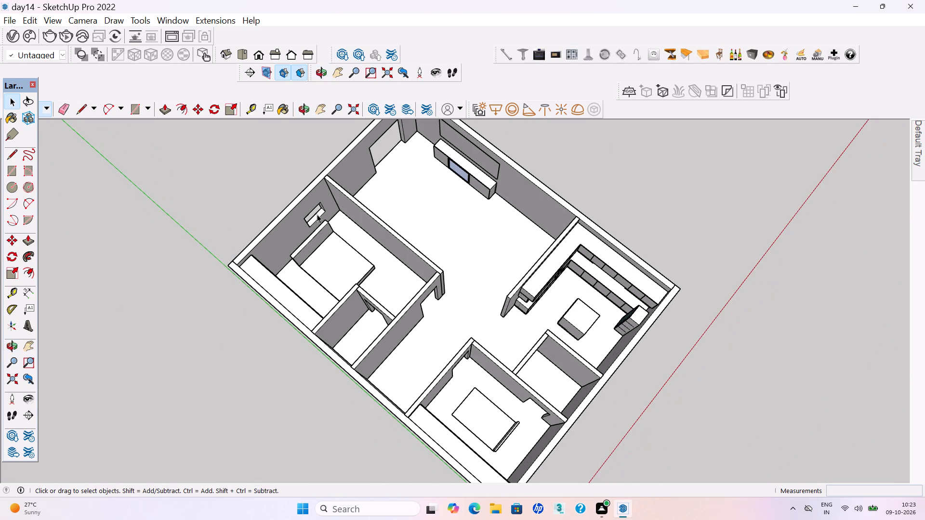
scroll(324, 202, "up", 4)
middle_click_drag(346, 254, 527, 167)
scroll(382, 316, "up", 4)
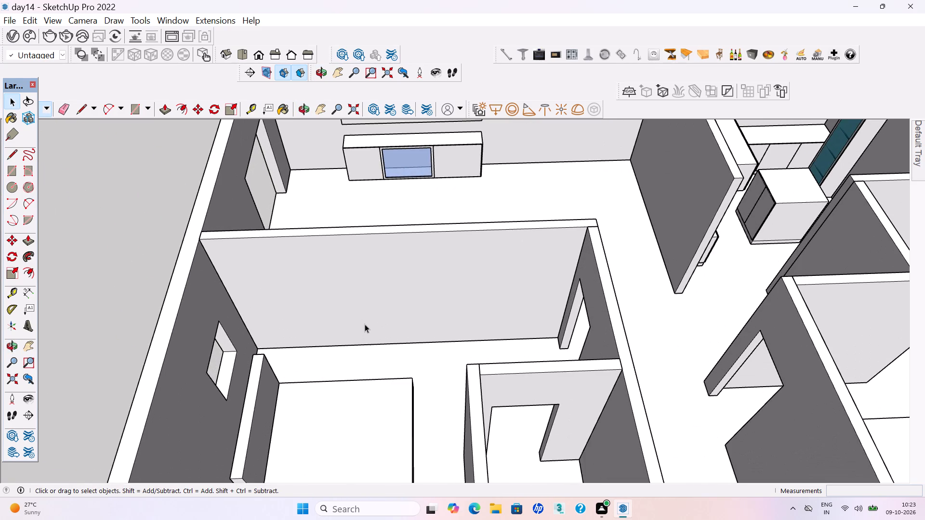
middle_click_drag(363, 315, 370, 274)
scroll(372, 274, "down", 2)
middle_click_drag(437, 334, 435, 342)
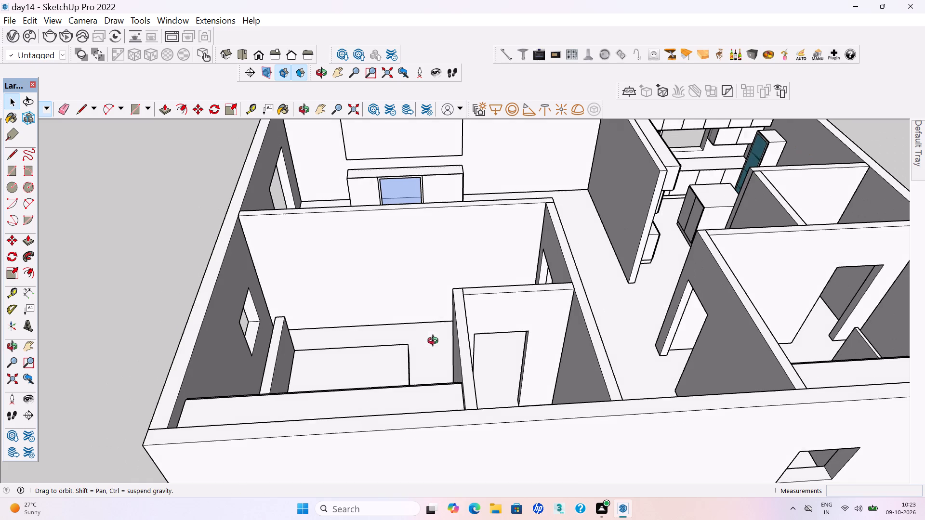
middle_click_drag(435, 342, 132, 399)
scroll(180, 374, "down", 2)
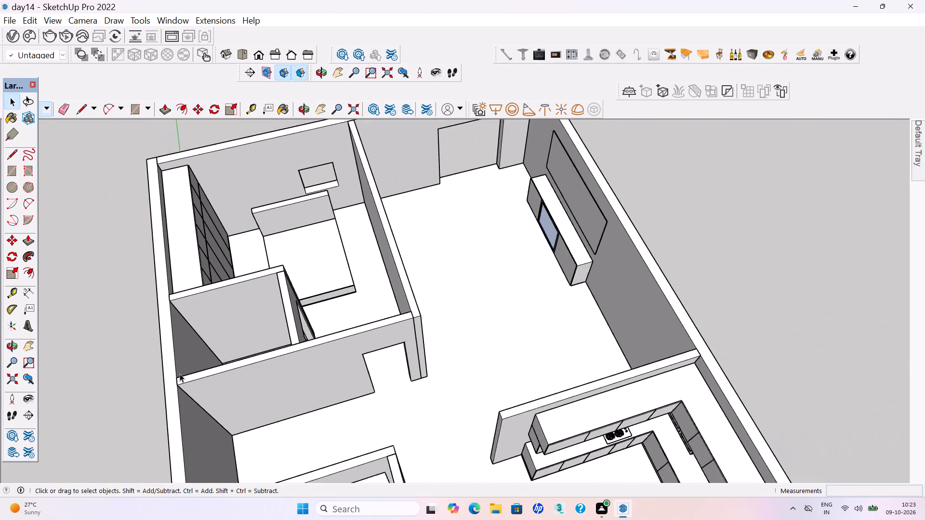
scroll(180, 374, "down", 1)
middle_click_drag(467, 467, 666, 439)
middle_click_drag(524, 377, 0, 401)
middle_click_drag(373, 386, 317, 382)
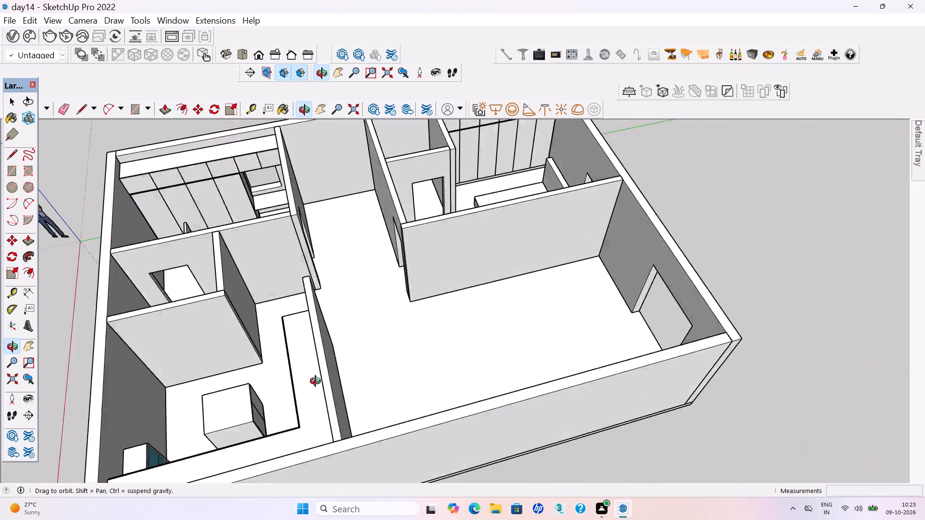
middle_click_drag(317, 382, 268, 377)
Draw a rectangle about 14 ft wide and 5 ft high on the living-room wall opposite the TV unit.
scroll(503, 284, "up", 3)
middle_click_drag(515, 314, 519, 233)
scroll(519, 233, "up", 3)
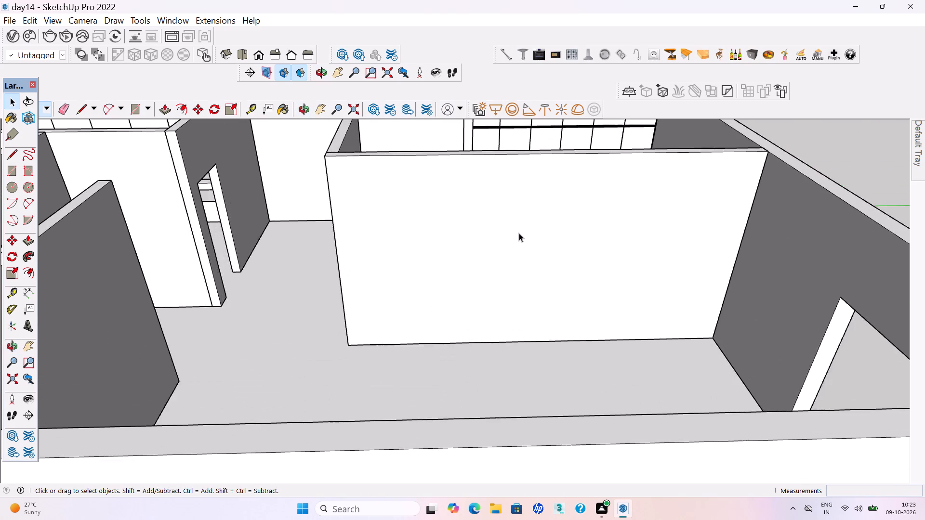
scroll(519, 233, "up", 3)
scroll(465, 312, "down", 1)
middle_click_drag(450, 323, 447, 330)
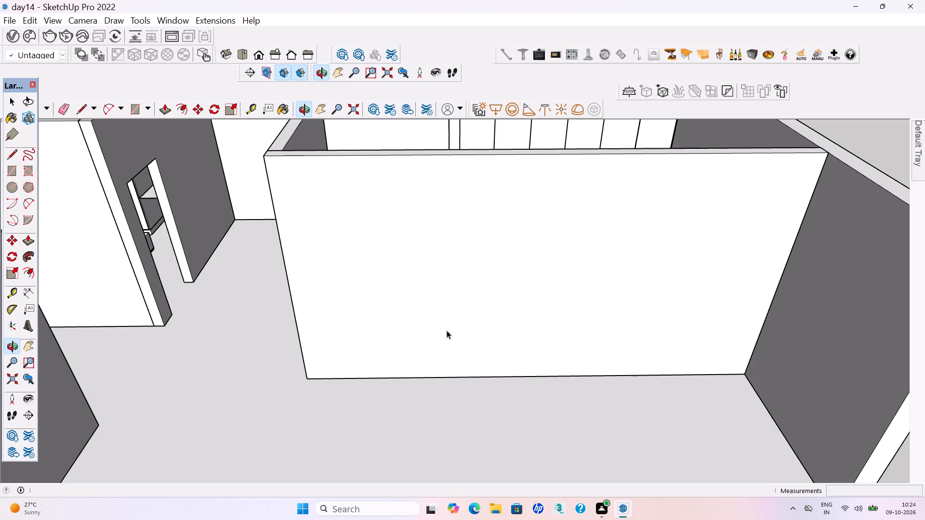
key("r")
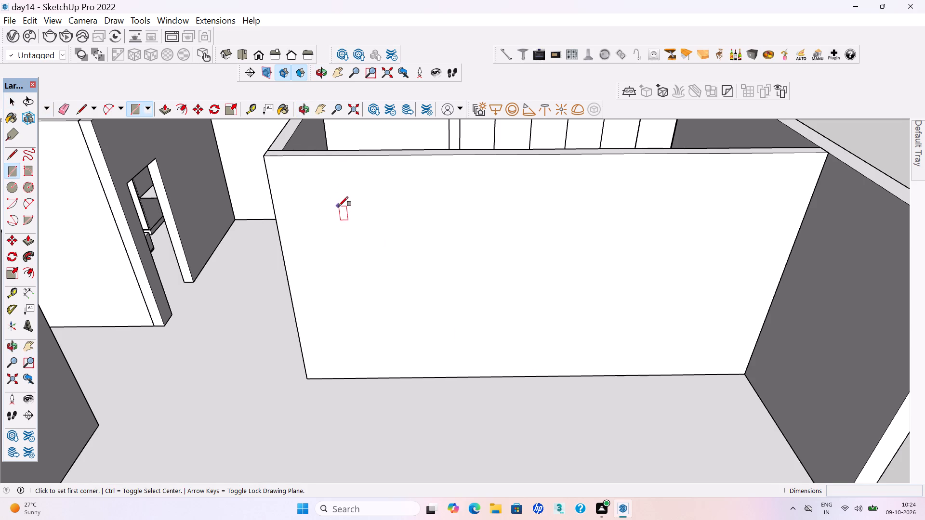
left_click(337, 207)
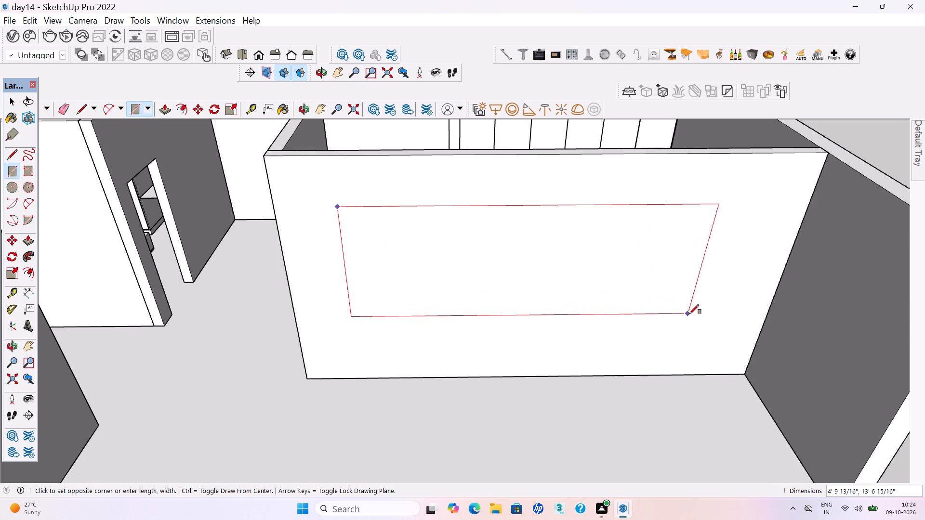
left_click(692, 325)
key("space")
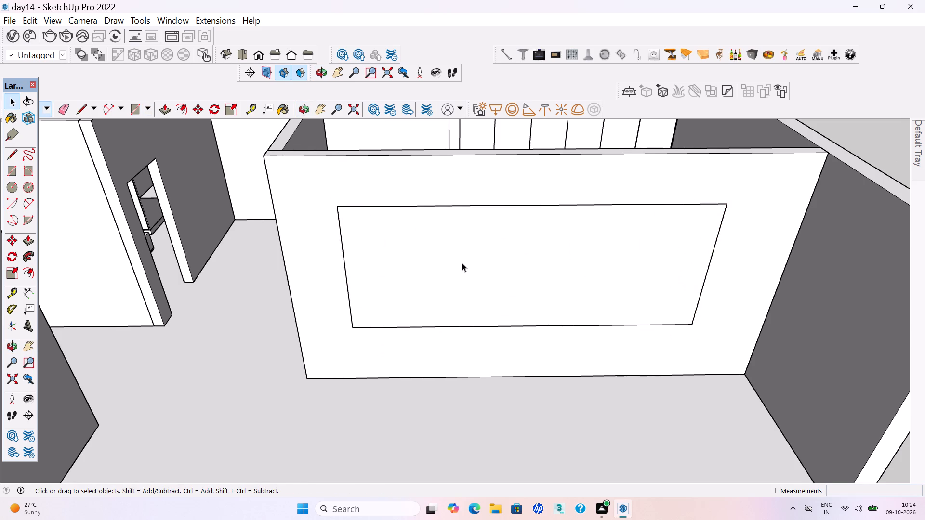
Make a group from the new rectangle's face and edges on the living-room wall.
double_click(462, 263)
right_click(461, 263)
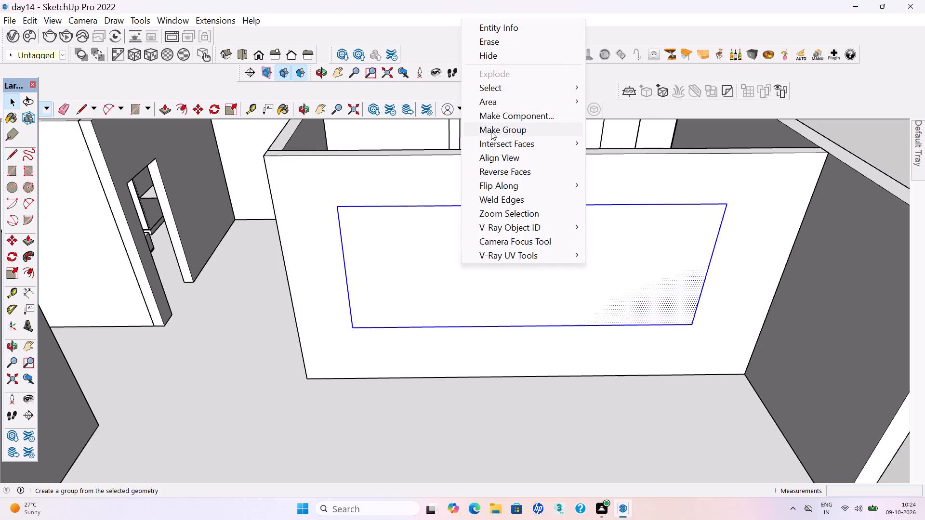
left_click(491, 131)
scroll(470, 242, "down", 6)
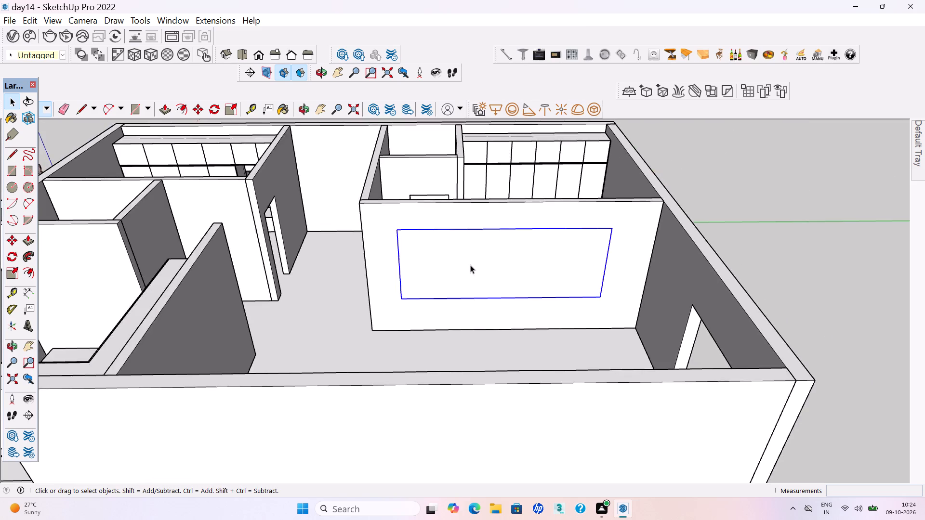
scroll(470, 265, "down", 6)
left_click(749, 308)
Inside the wall panel group, Push/Pull the rectangle out by about 5/16", and exit the group.
scroll(539, 273, "up", 9)
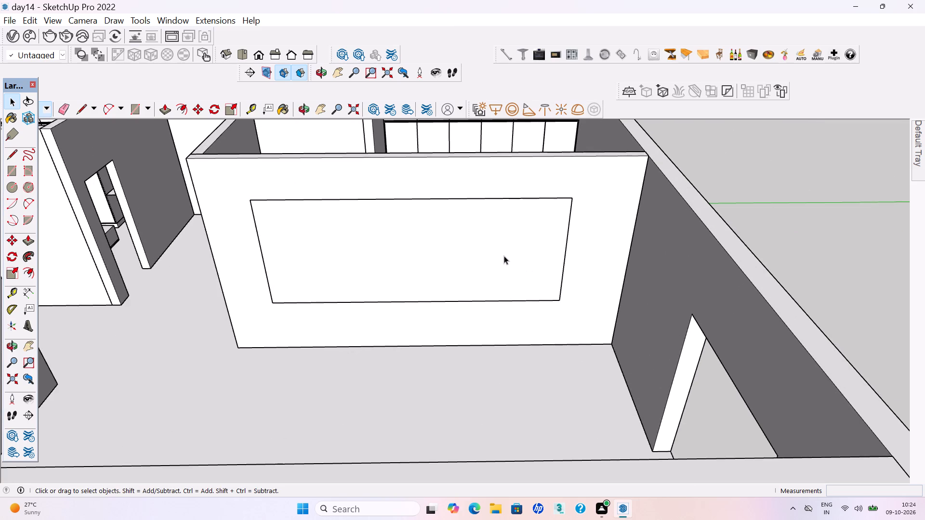
double_click(504, 256)
left_click(490, 246)
key("p")
left_click(489, 245)
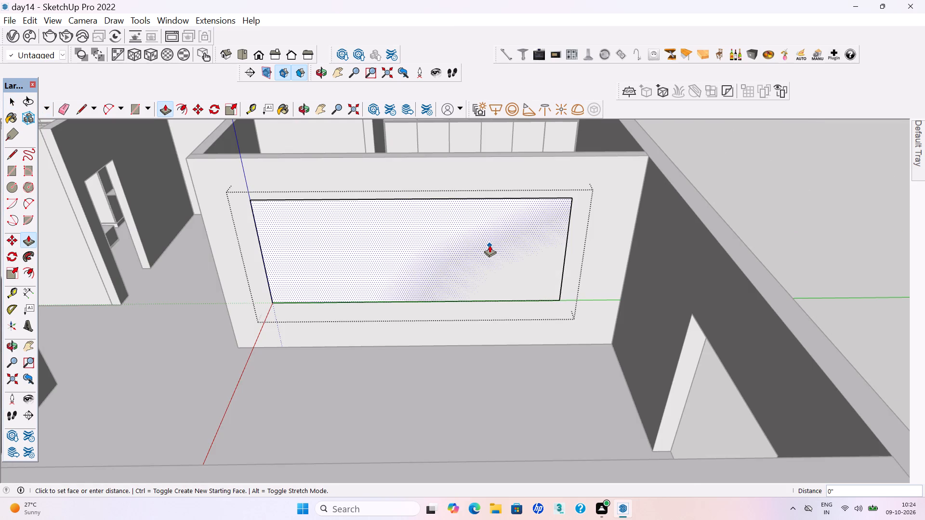
left_click(488, 246)
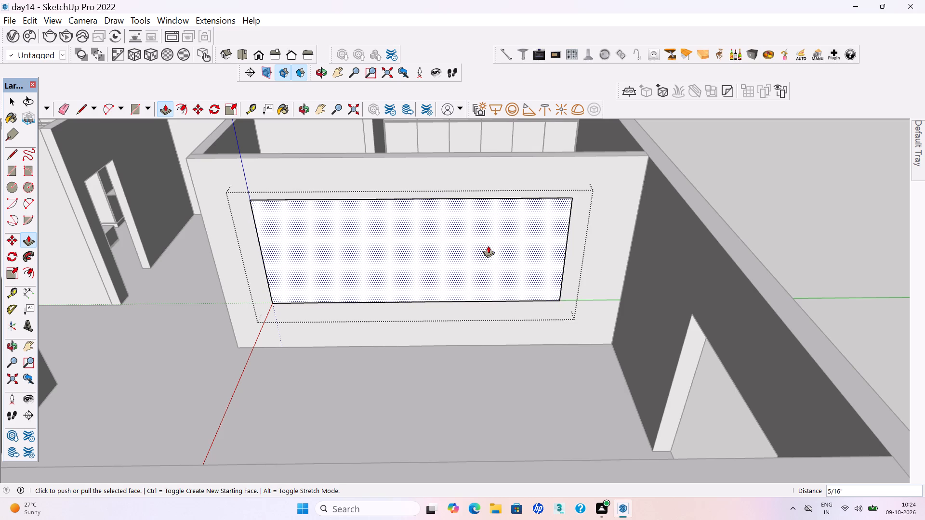
scroll(268, 178, "up", 20)
scroll(268, 178, "up", 1)
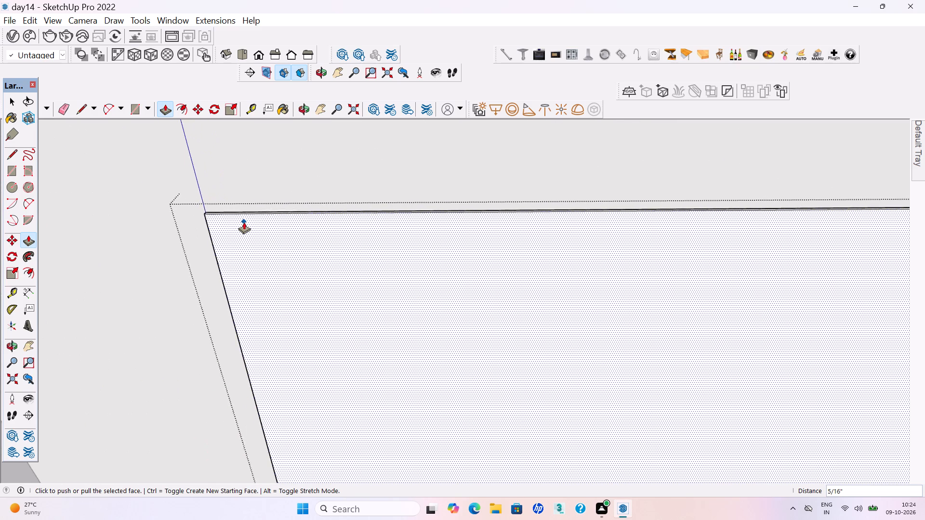
scroll(244, 222, "up", 1)
key("space")
scroll(252, 237, "down", 20)
scroll(252, 237, "down", 5)
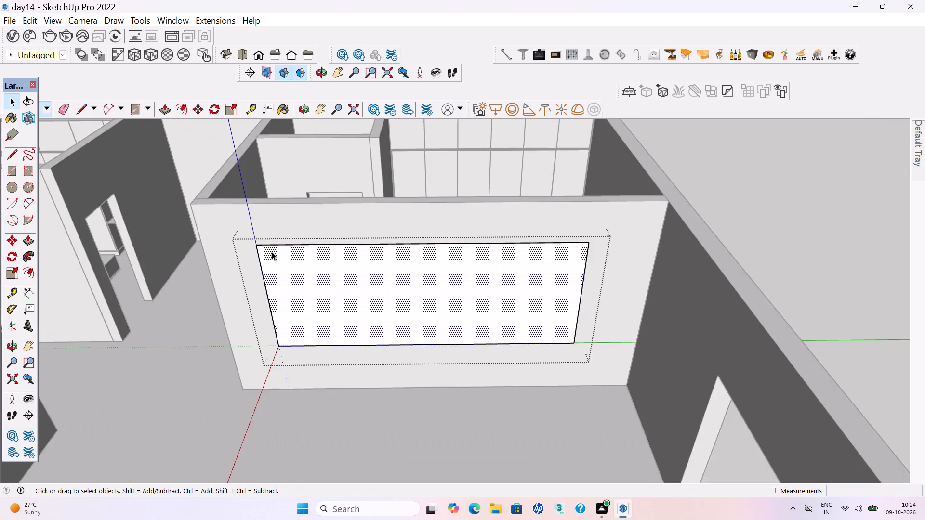
scroll(272, 252, "down", 8)
left_click(474, 243)
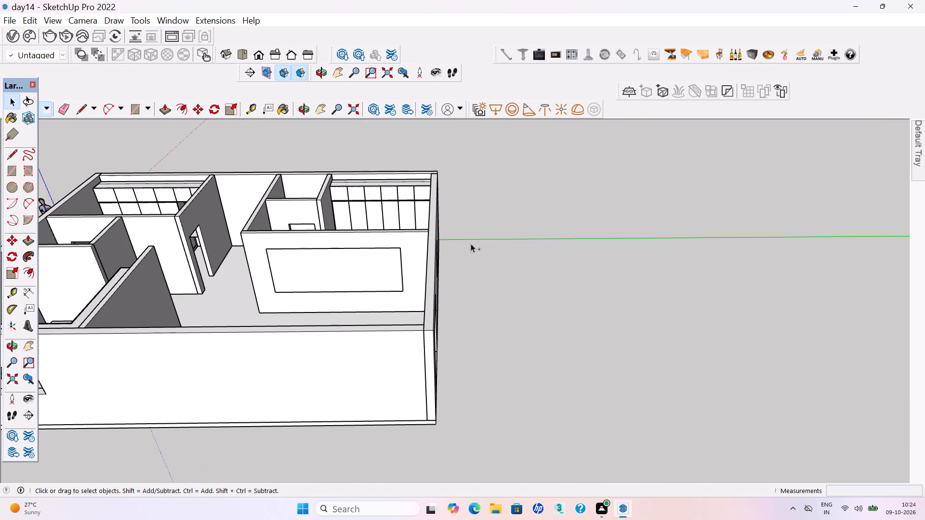
Save the model with the new living-room wall panel.
key("ctrl+s")
key("ctrl+s")
key("ctrl+s")
key("ctrl+s")
key("ctrl+s")
key("ctrl+s")
Review the whole apartment with the new living-room wall panel from several angles.
scroll(769, 335, "down", 2)
middle_click_drag(406, 279, 412, 317)
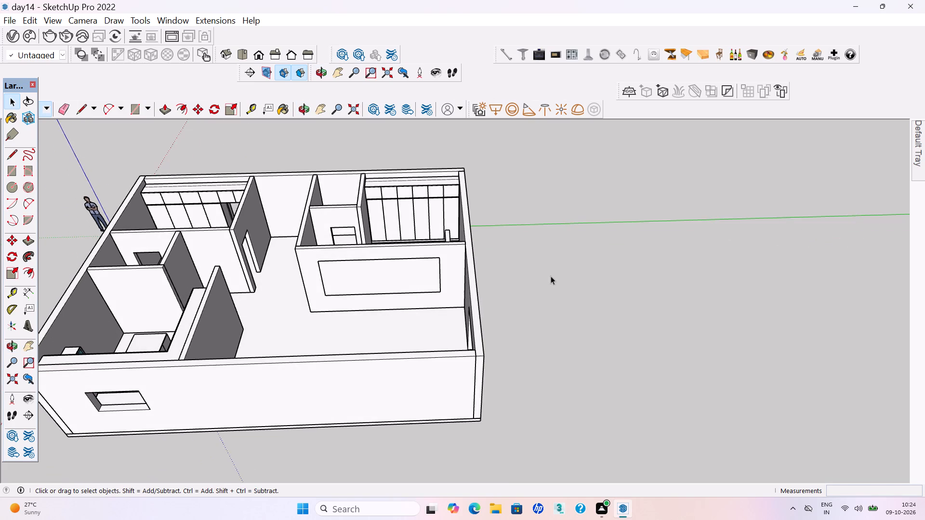
scroll(658, 252, "down", 4)
middle_click_drag(431, 250, 924, 254)
scroll(625, 383, "up", 1)
scroll(417, 217, "down", 4)
middle_click_drag(664, 296, 200, 333)
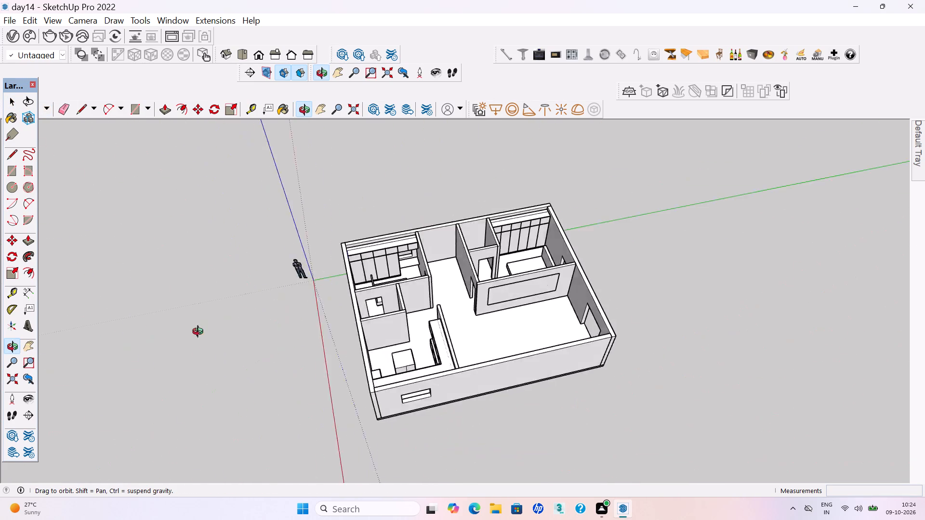
middle_click_drag(200, 333, 187, 328)
Place two vertical guides near the free end of the kitchen partition wall and a horizontal guide about 9 ft above the floor.
scroll(201, 317, "up", 1)
scroll(387, 328, "up", 7)
middle_click_drag(430, 325, 865, 386)
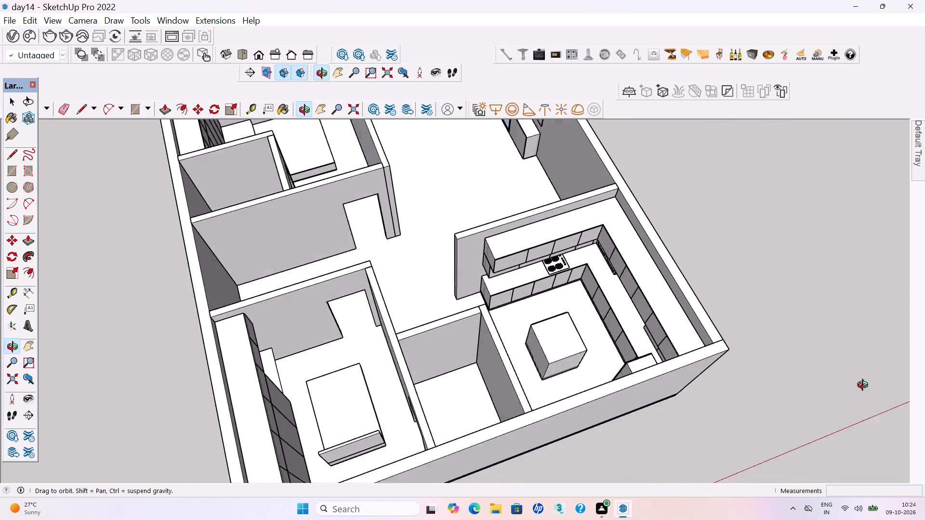
middle_click_drag(865, 386, 886, 395)
scroll(523, 300, "up", 6)
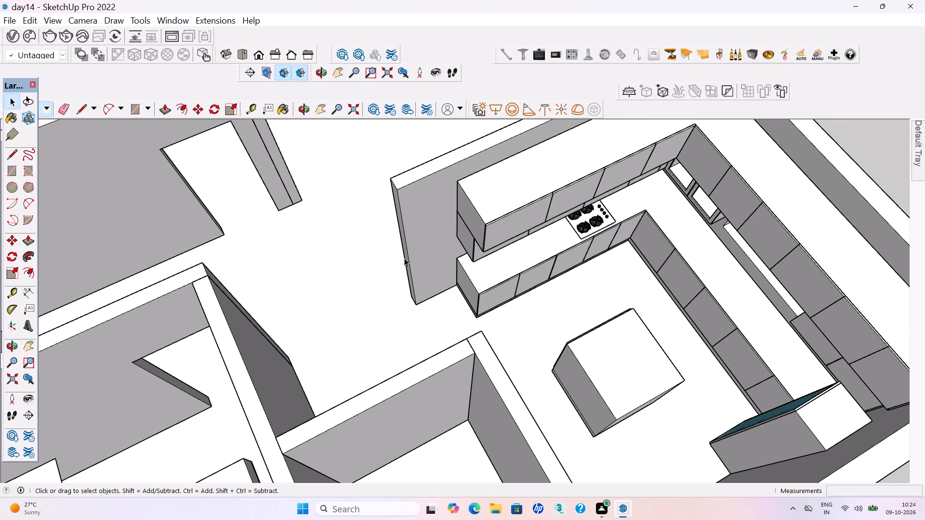
key("t")
middle_click_drag(393, 255, 337, 258)
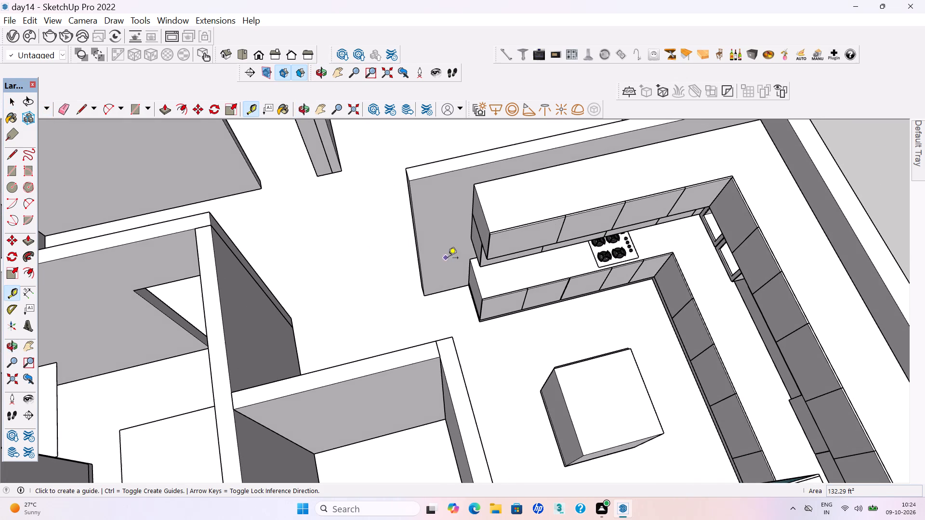
left_click(421, 255)
left_click(436, 253)
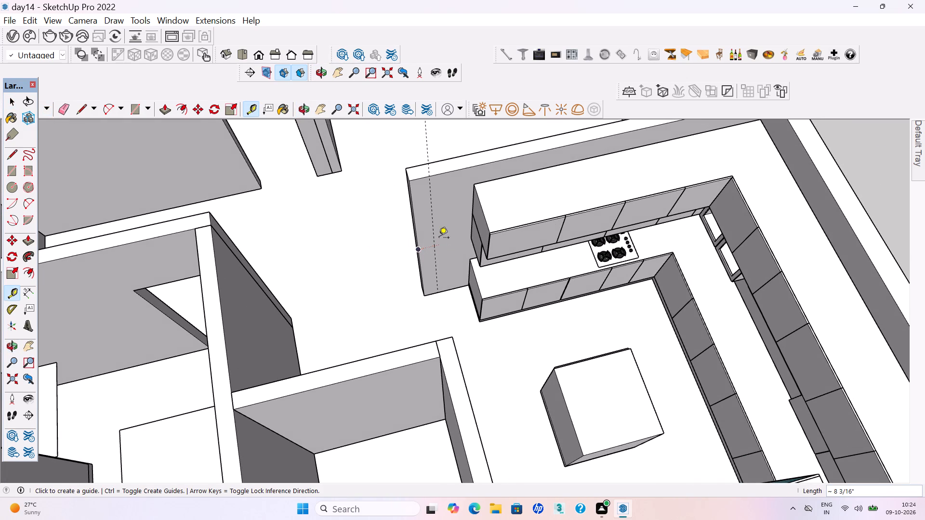
left_click(432, 235)
left_click(440, 234)
scroll(439, 243, "up", 3)
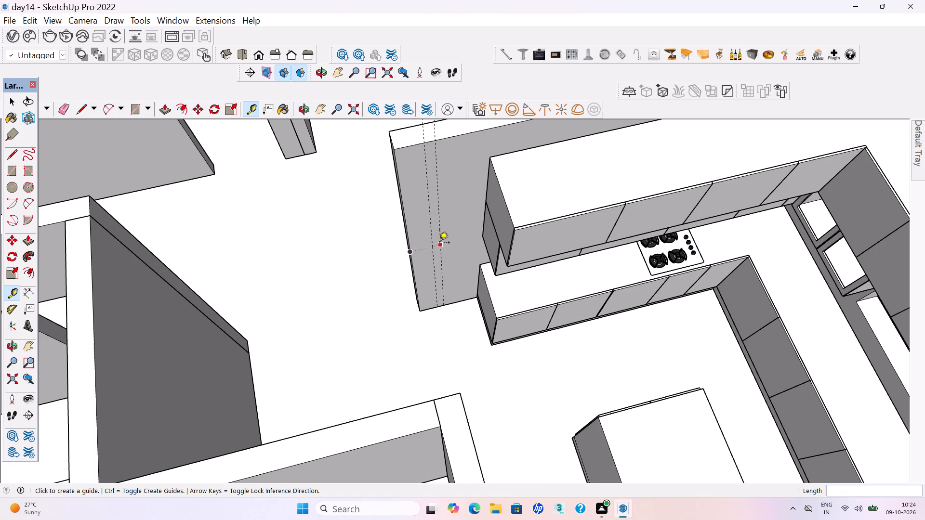
left_click(441, 308)
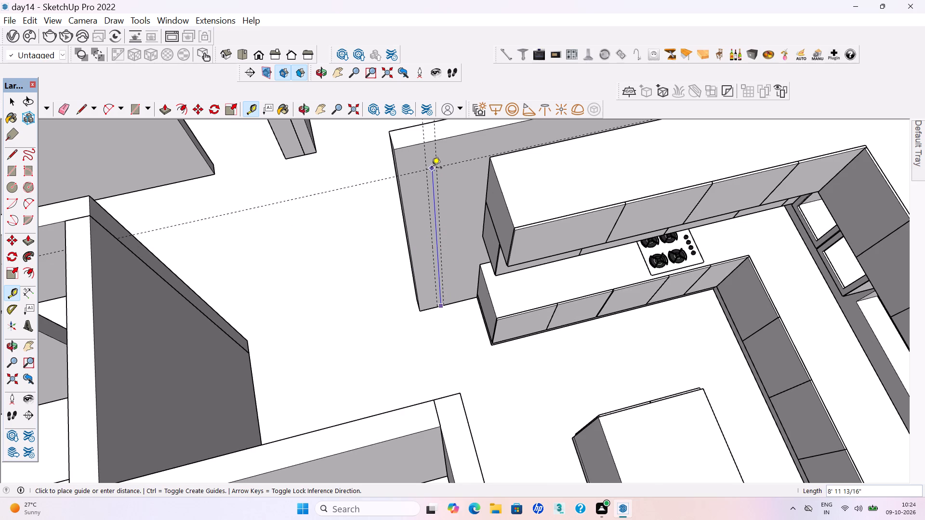
left_click(432, 168)
Draw a narrow floor-standing rectangle on the kitchen partition wall between the vertical guides, starting from the horizontal guide.
scroll(444, 192, "up", 4)
key("r")
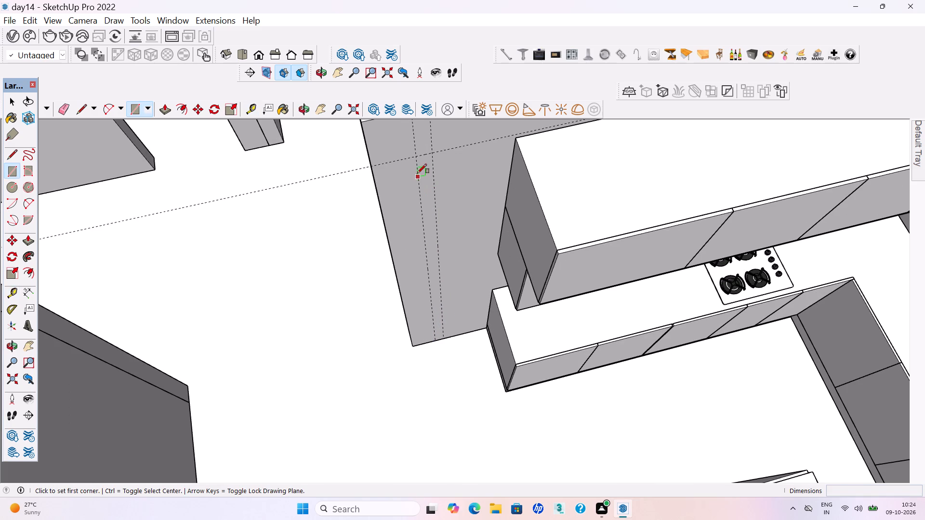
left_click(415, 156)
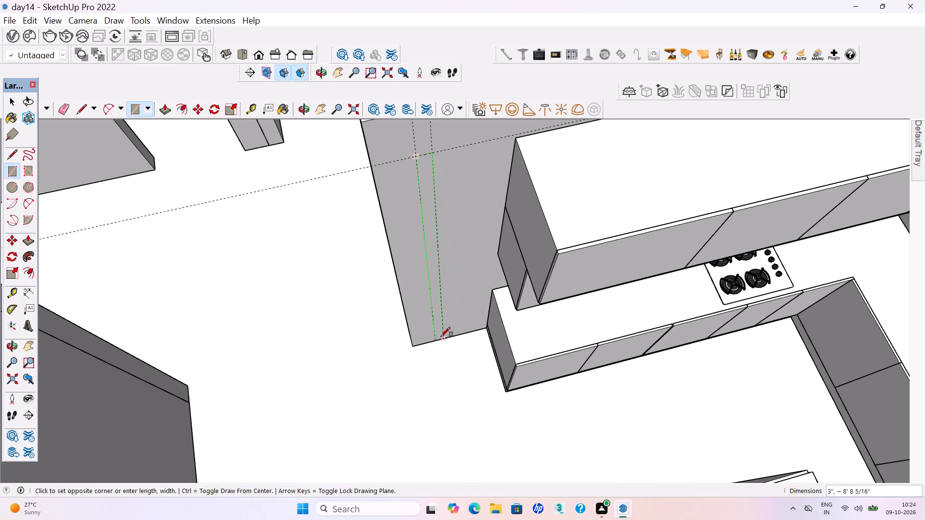
left_click(443, 341)
scroll(445, 325, "up", 8)
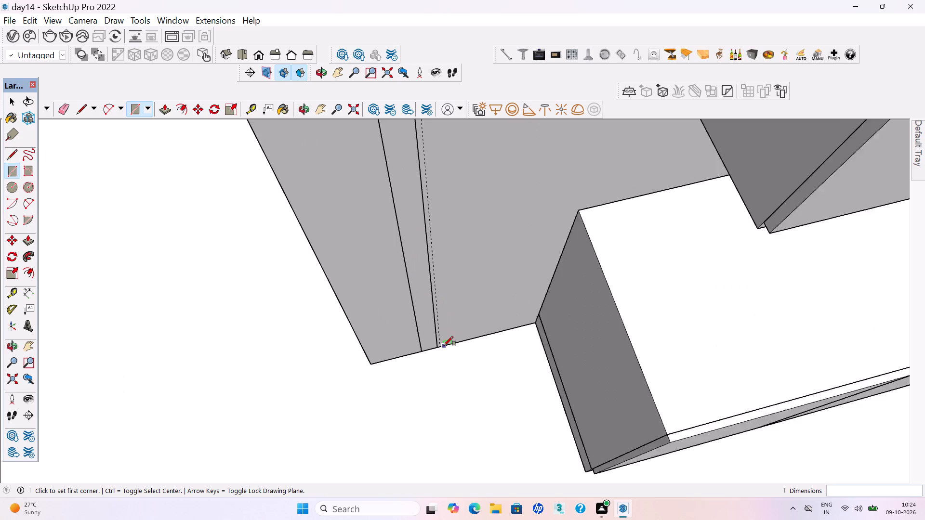
scroll(444, 346, "up", 10)
Move the narrow rectangle's long edge nearest the cabinets by about 7/16" to meet the vertical guide.
key("space")
left_click(433, 333)
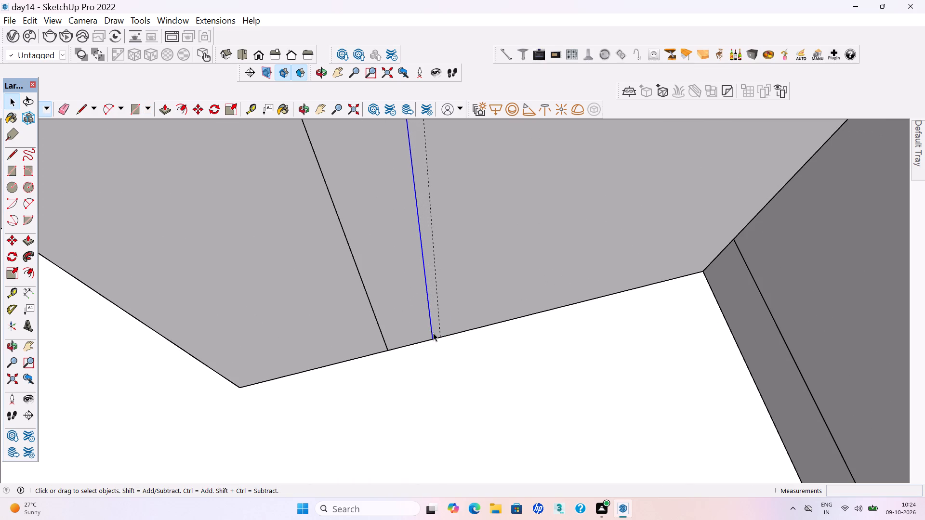
key("m")
left_click(436, 339)
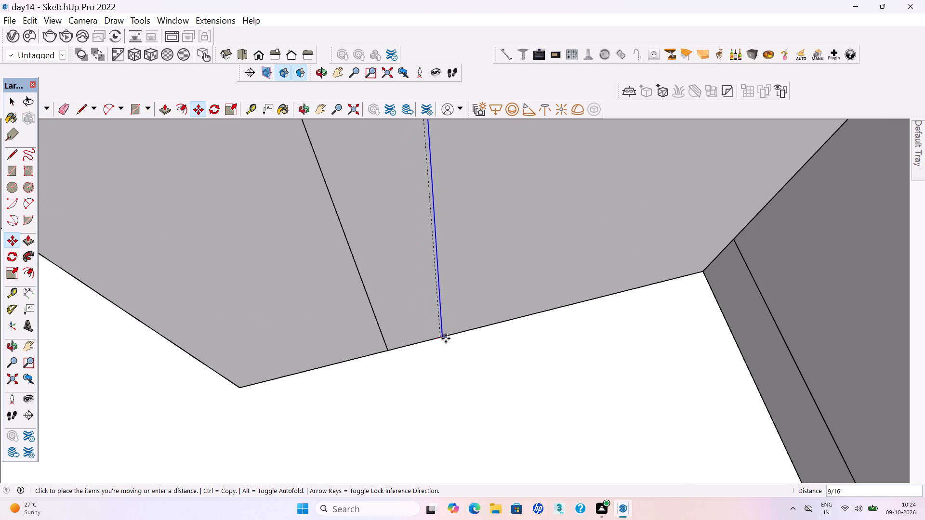
left_click(443, 336)
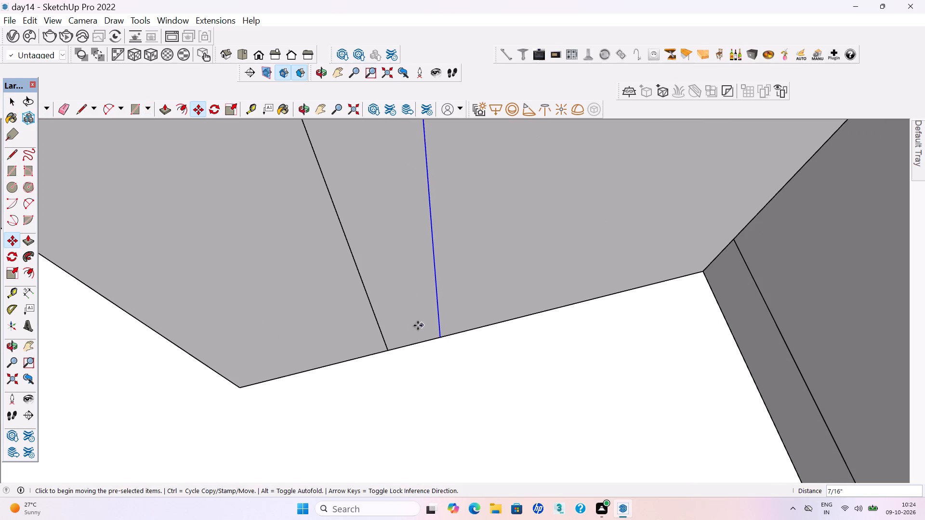
key("space")
Make a group from the narrow vertical strip on the kitchen partition wall.
scroll(416, 327, "down", 9)
double_click(412, 318)
right_click(412, 316)
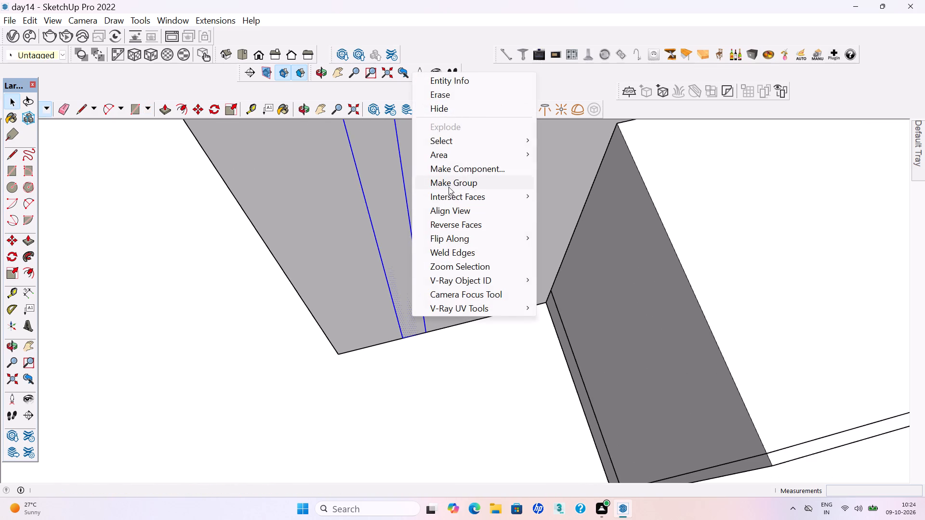
left_click(448, 184)
Extrude the face of the grouped vertical strip on the kitchen partition wall by 18 mm.
double_click(405, 289)
left_click(401, 286)
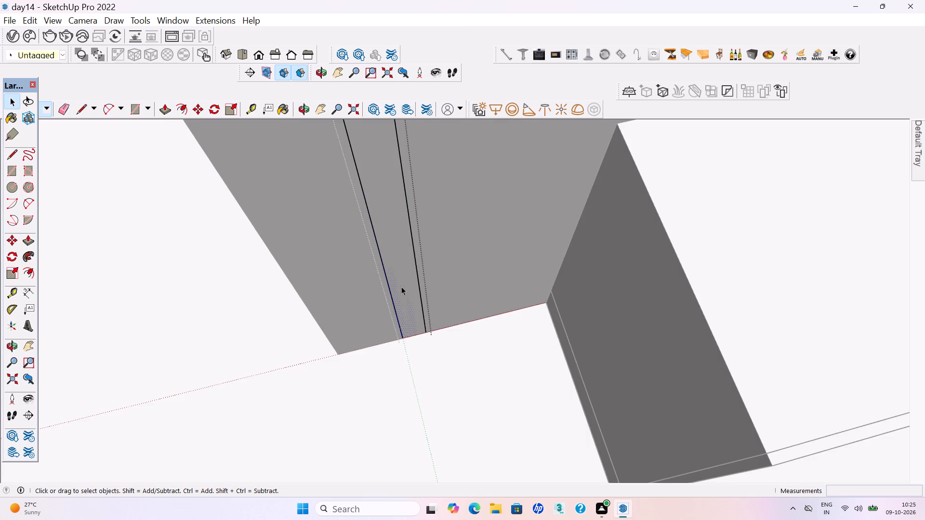
key("p")
left_click(401, 286)
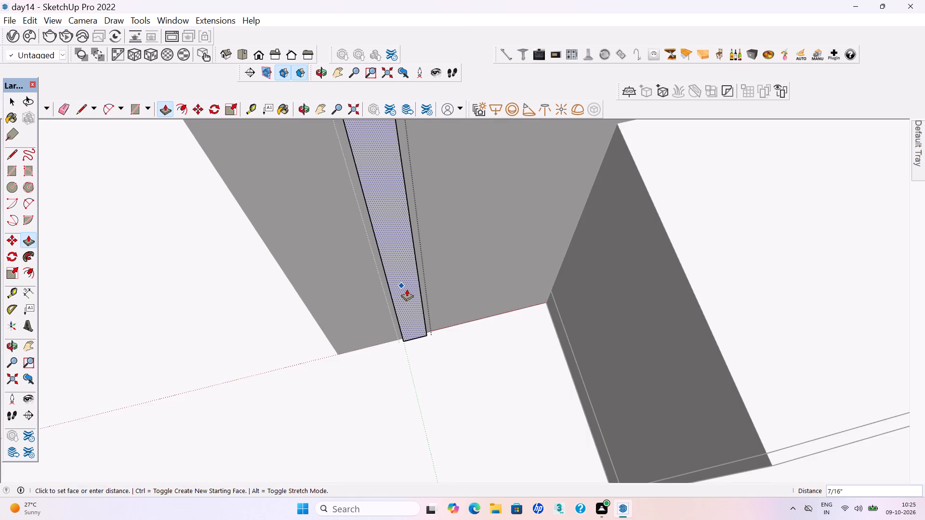
type("18mm")
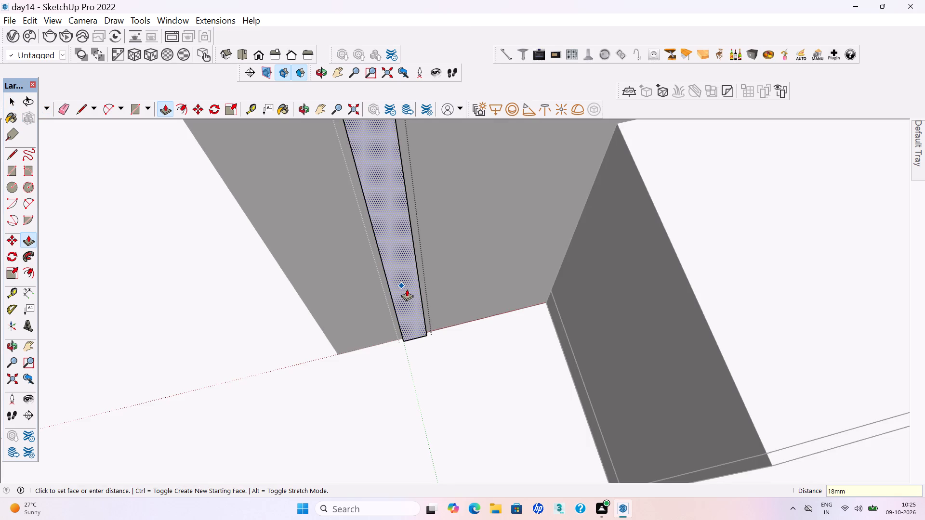
key("Return")
key("space")
scroll(402, 318, "down", 16)
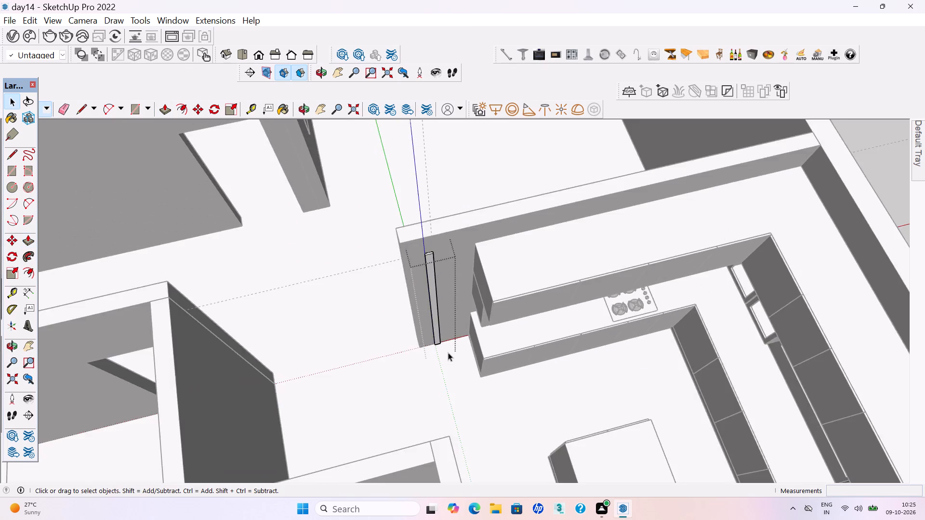
scroll(448, 352, "down", 8)
left_click(736, 358)
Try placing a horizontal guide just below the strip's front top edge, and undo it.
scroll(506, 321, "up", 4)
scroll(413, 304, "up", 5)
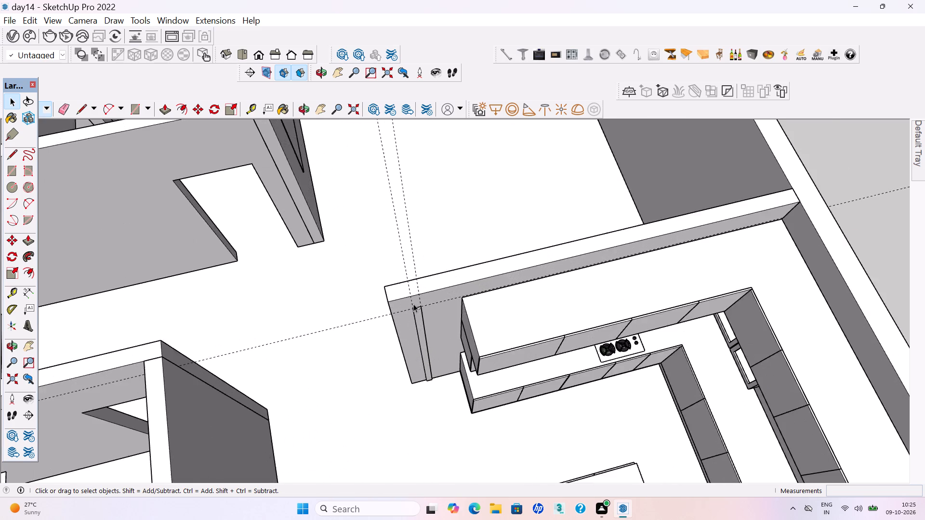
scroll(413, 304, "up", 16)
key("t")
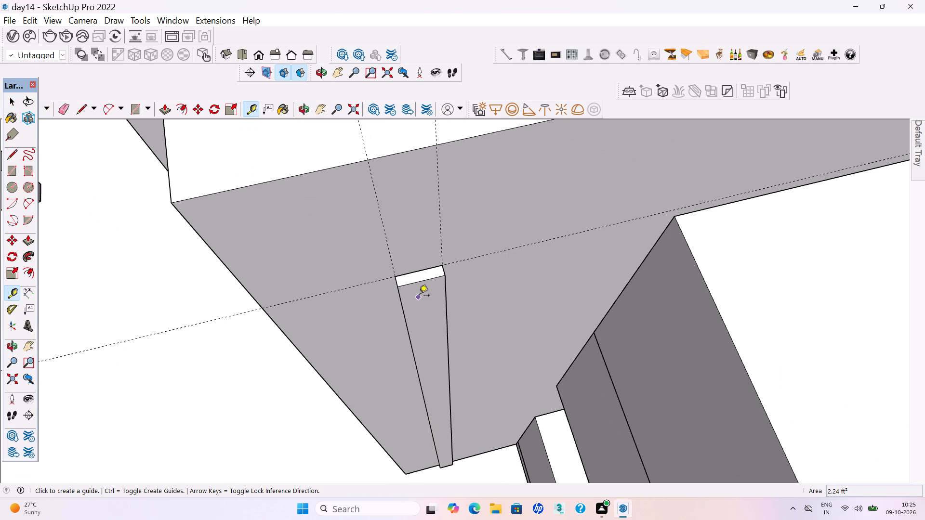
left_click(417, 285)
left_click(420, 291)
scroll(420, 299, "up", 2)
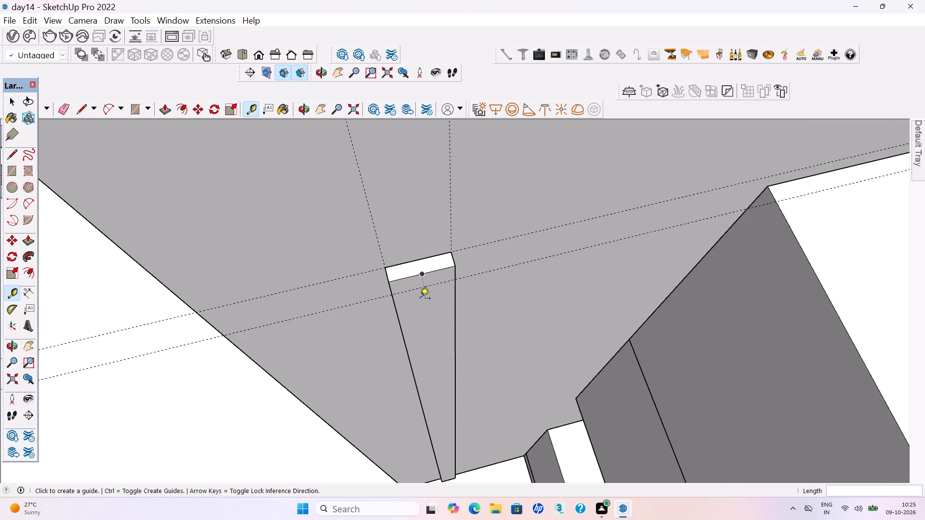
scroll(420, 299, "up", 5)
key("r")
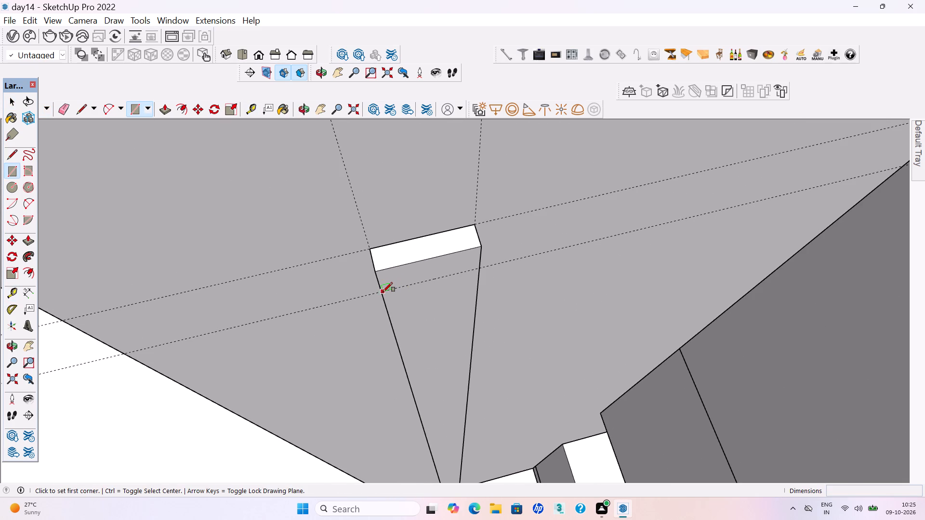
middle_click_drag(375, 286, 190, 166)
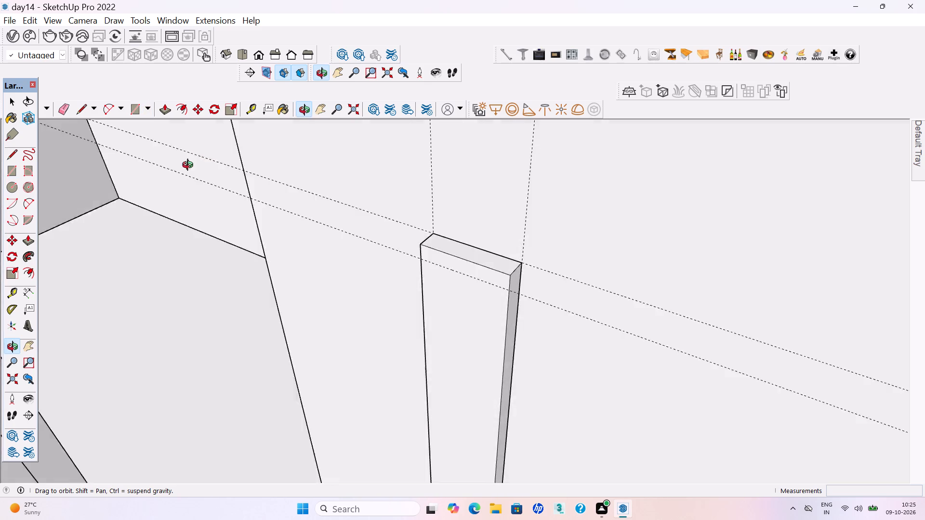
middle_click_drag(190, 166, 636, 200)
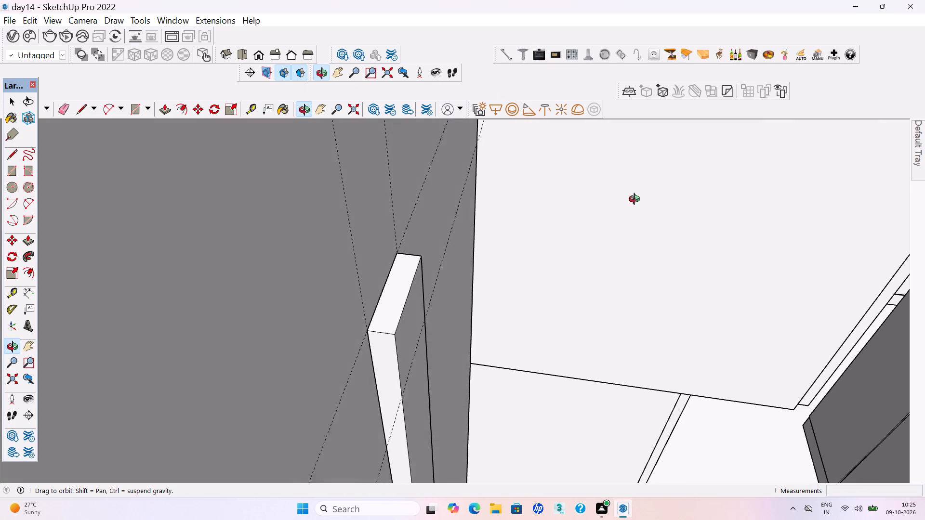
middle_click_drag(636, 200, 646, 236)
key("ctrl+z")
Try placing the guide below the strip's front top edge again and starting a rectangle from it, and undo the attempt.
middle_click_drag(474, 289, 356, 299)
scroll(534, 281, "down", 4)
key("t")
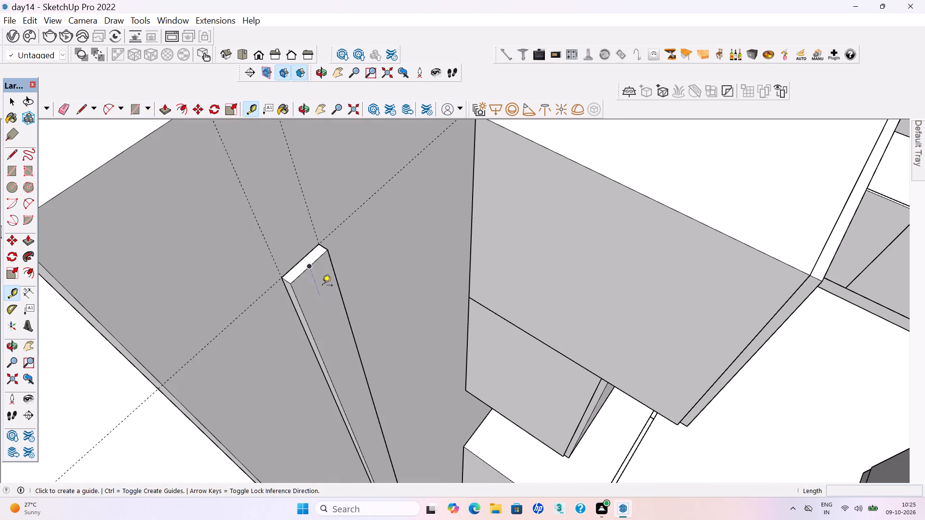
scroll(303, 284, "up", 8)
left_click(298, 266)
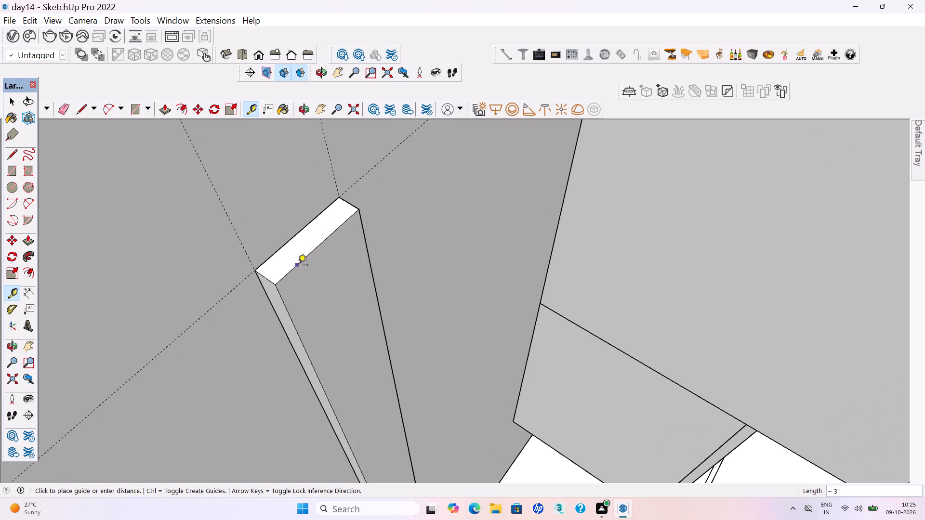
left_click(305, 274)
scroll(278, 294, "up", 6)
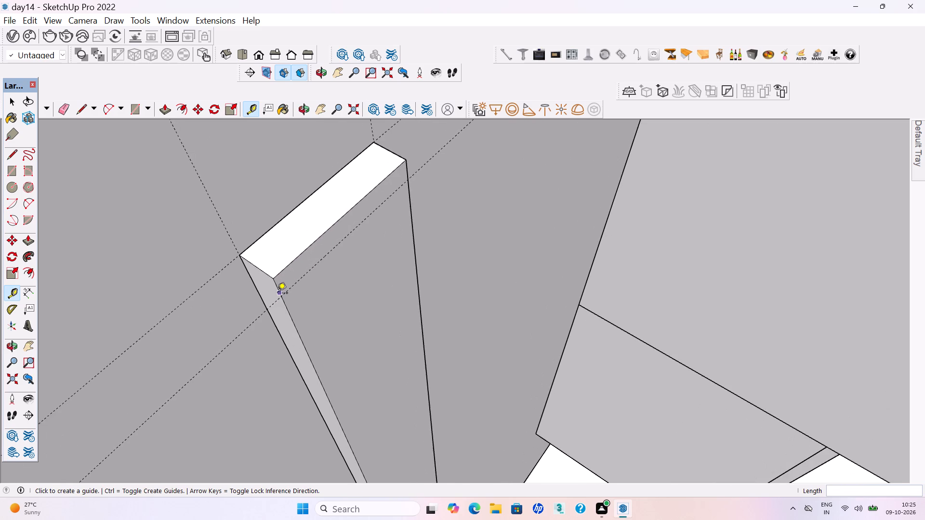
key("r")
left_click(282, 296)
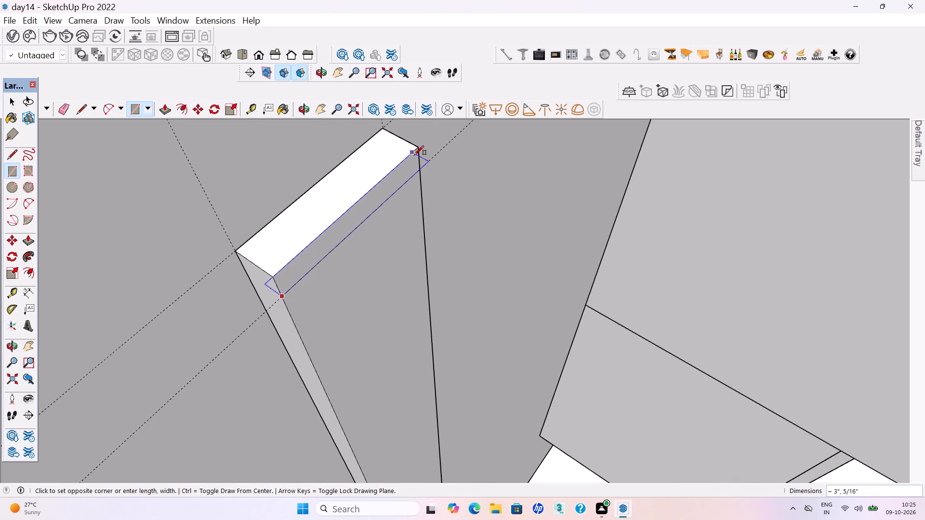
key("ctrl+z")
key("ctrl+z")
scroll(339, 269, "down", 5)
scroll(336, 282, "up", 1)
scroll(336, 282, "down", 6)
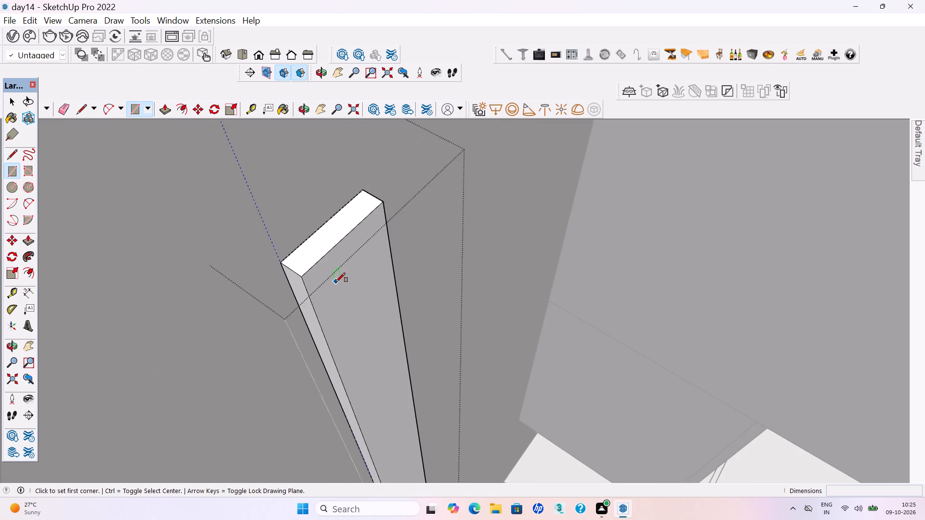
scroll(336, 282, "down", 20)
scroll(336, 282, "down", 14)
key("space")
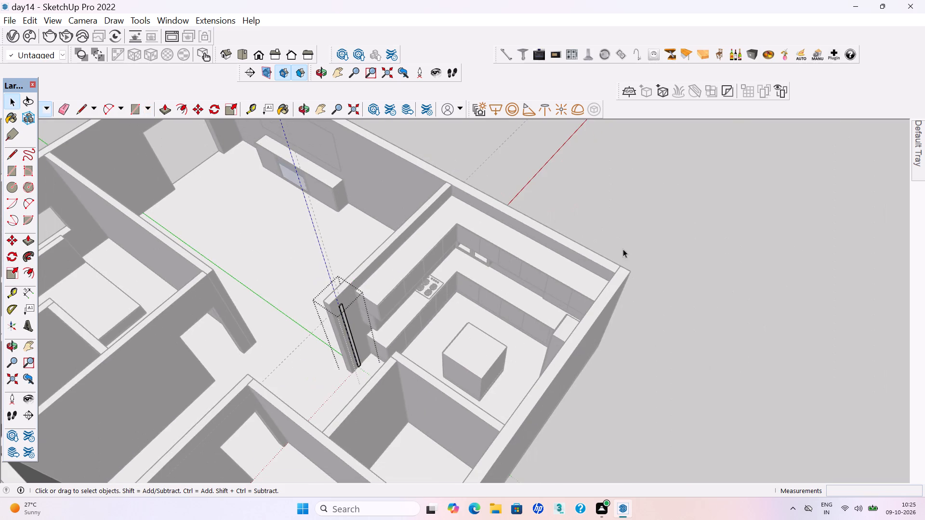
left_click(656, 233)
Save the model.
key("ctrl+s")
key("ctrl+s")
key("ctrl+s")
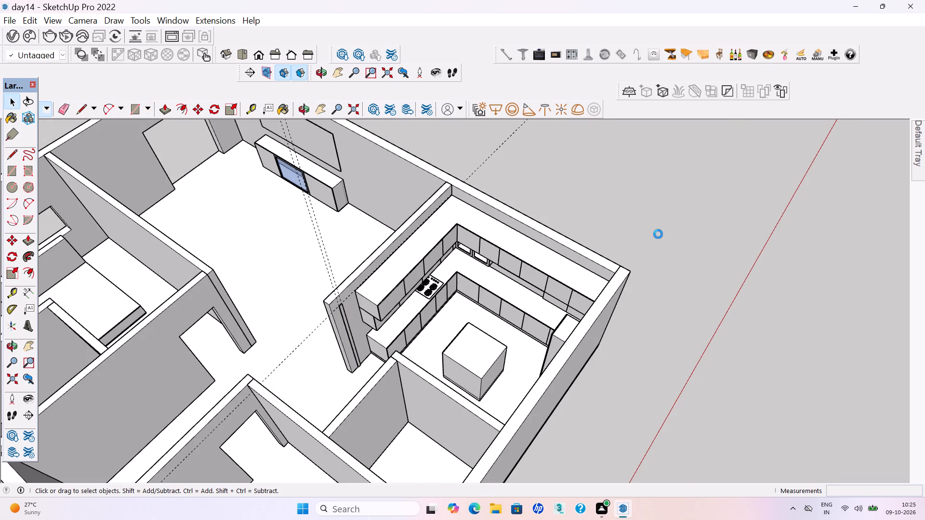
Place a horizontal guide 3/4" below the front top edge of the vertical strip.
scroll(747, 264, "down", 4)
middle_click_drag(690, 318, 386, 268)
scroll(430, 236, "up", 14)
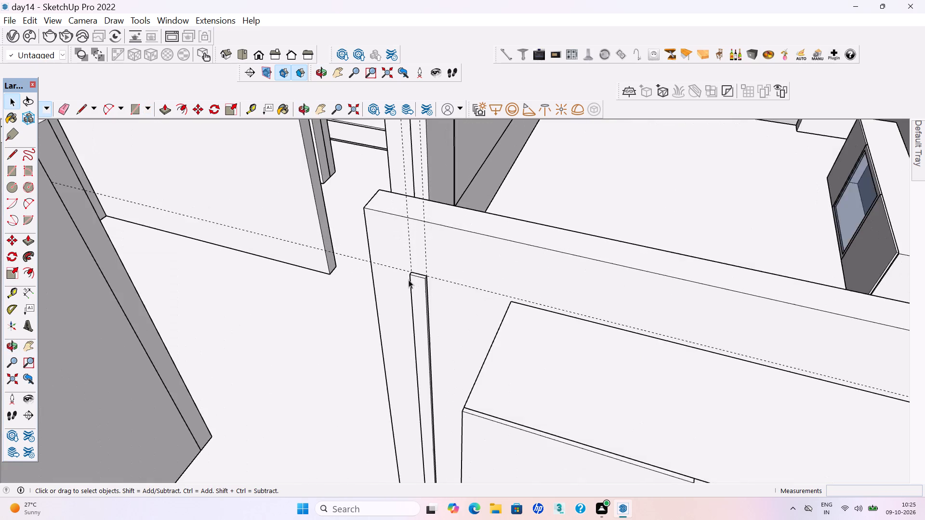
scroll(409, 280, "up", 15)
key("t")
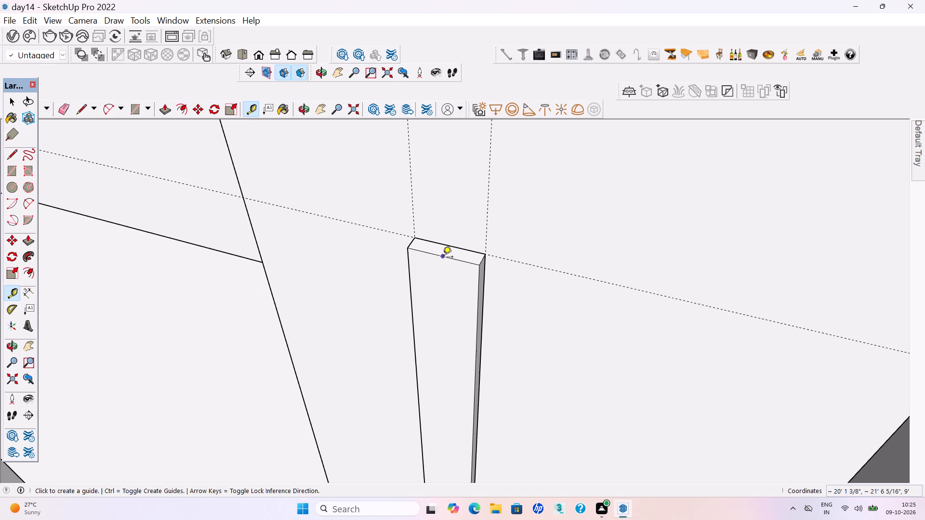
left_click(443, 258)
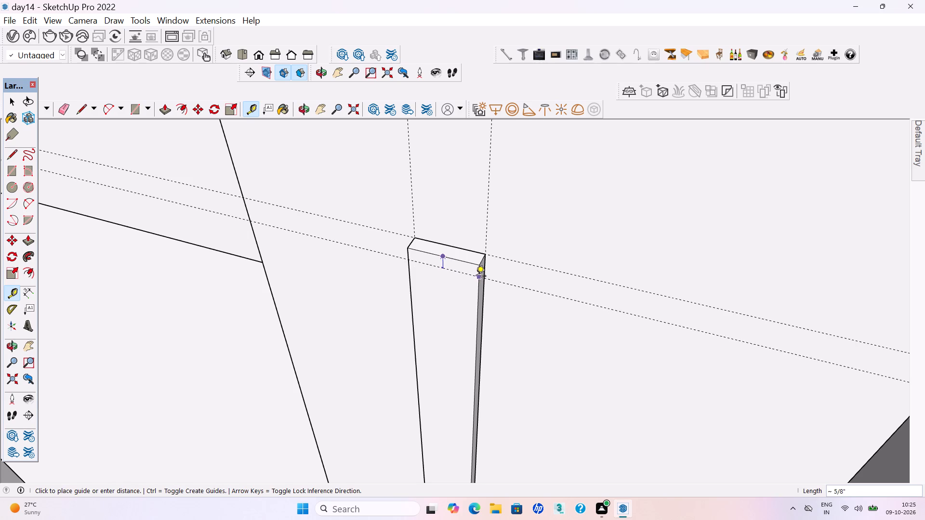
left_click(474, 278)
scroll(416, 282, "up", 1)
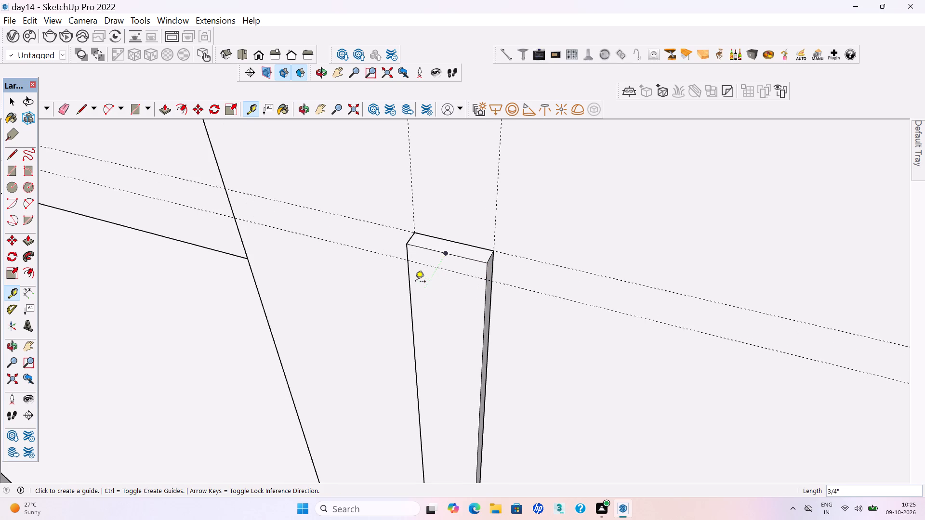
scroll(414, 281, "up", 2)
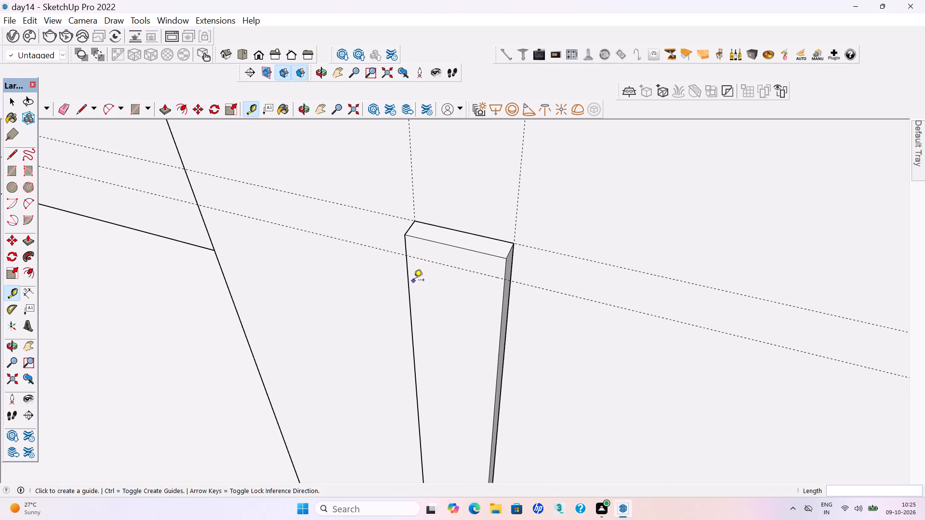
Draw a 3/4" high rectangle across the full width of the strip's front face, between its top edge and the guide.
key("r")
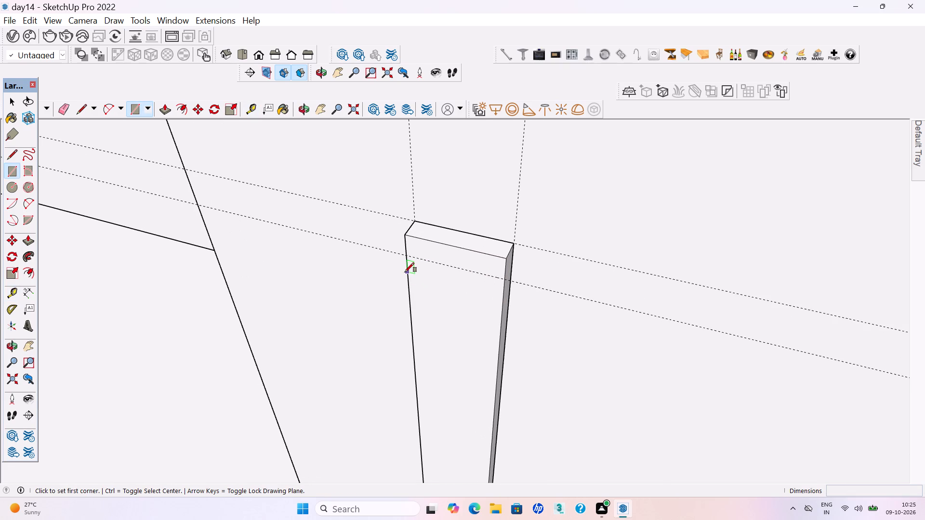
scroll(315, 232, "up", 3)
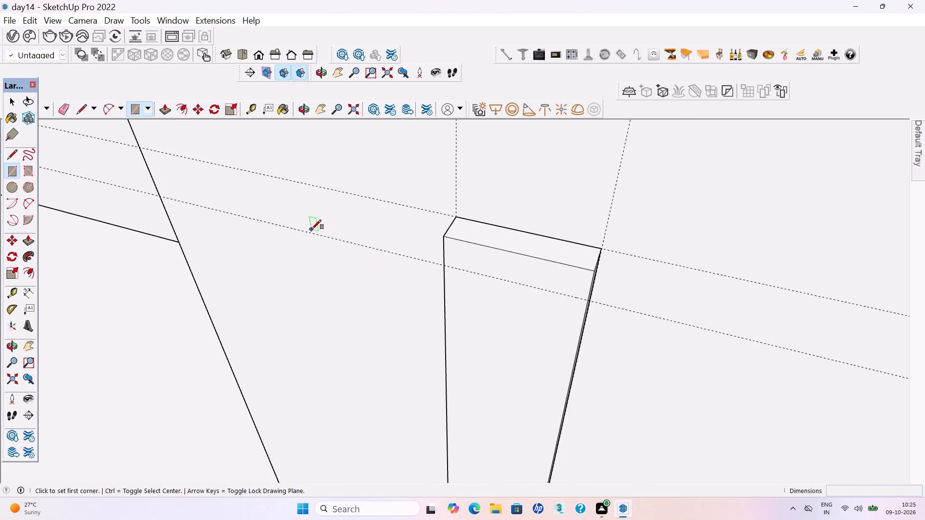
scroll(312, 229, "up", 1)
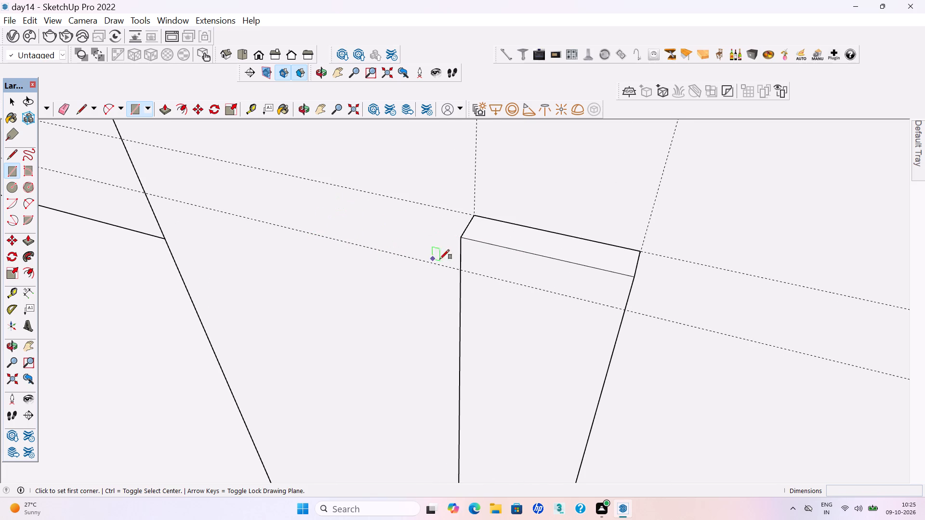
left_click(459, 271)
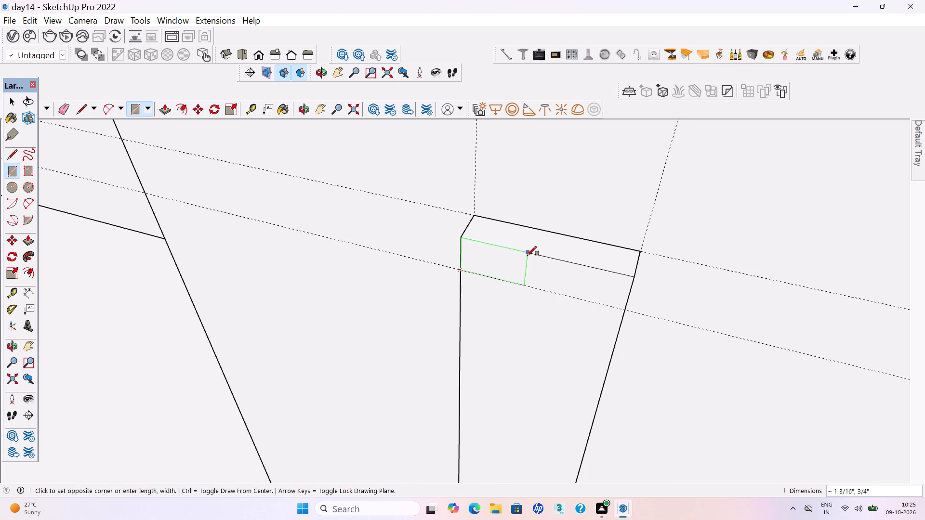
left_click(633, 280)
key("space")
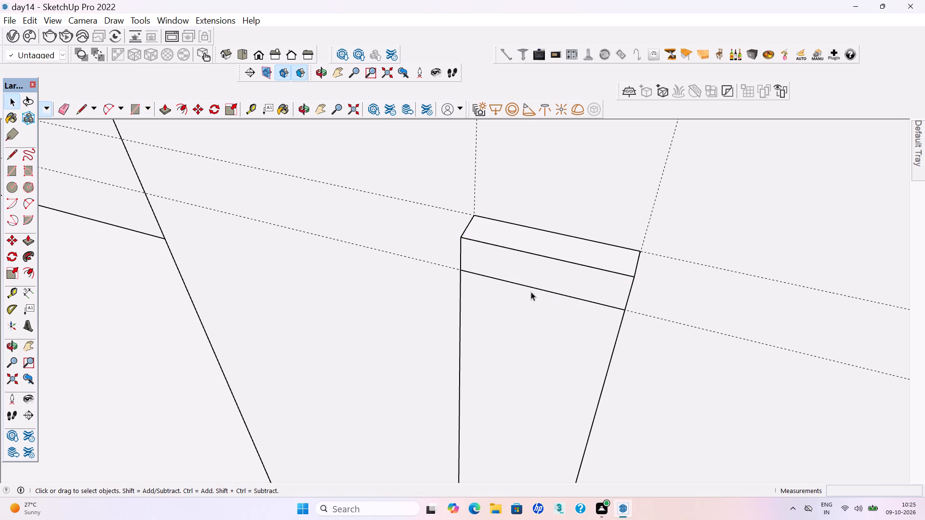
Make a group from the small rectangle at the top of the strip's front face.
double_click(514, 281)
right_click(514, 281)
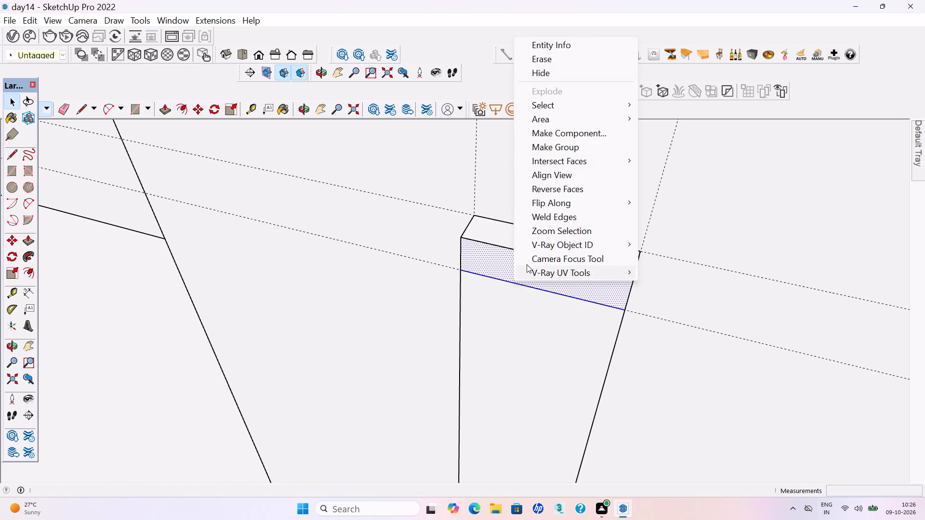
left_click(541, 149)
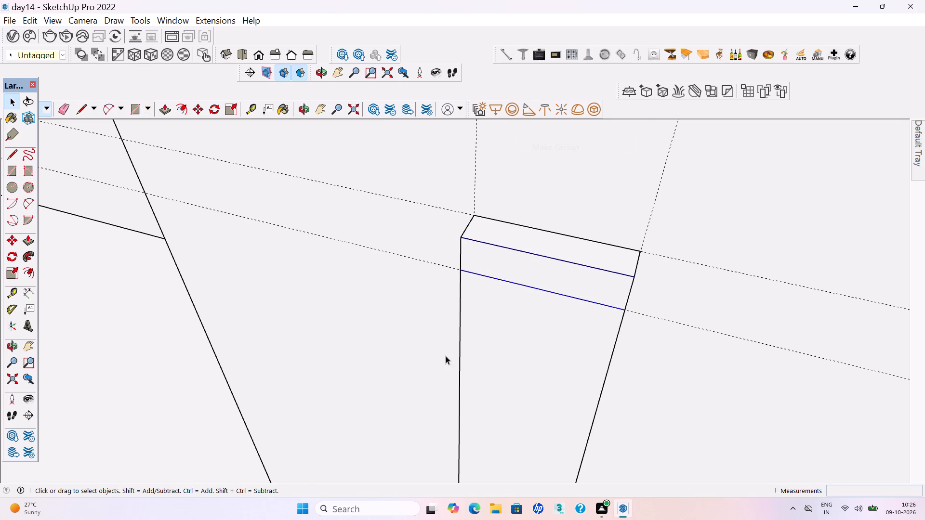
Inside the top strip group, extrude the 3/4" high face outward about 3' 10 3/4" as a projecting top bar.
double_click(527, 267)
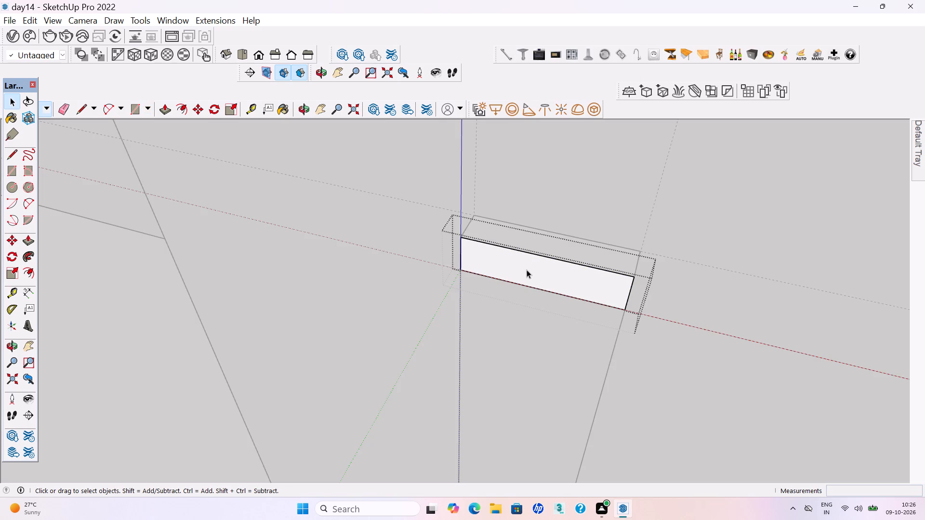
left_click(527, 273)
key("p")
key("Return")
left_click(527, 273)
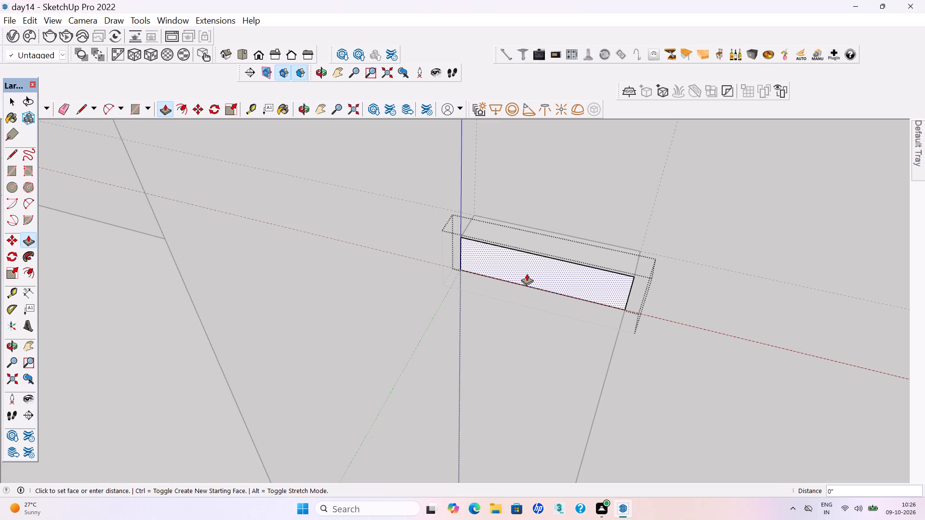
scroll(446, 276, "down", 19)
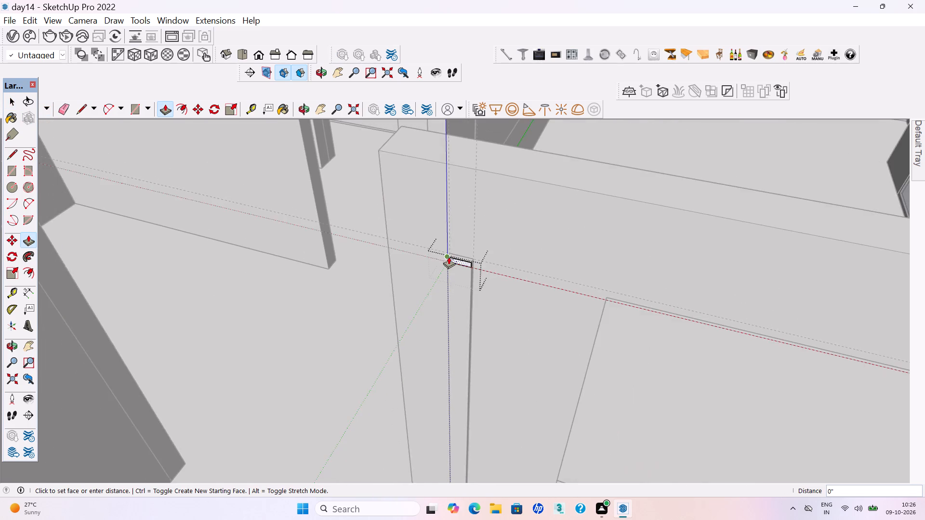
scroll(449, 257, "down", 19)
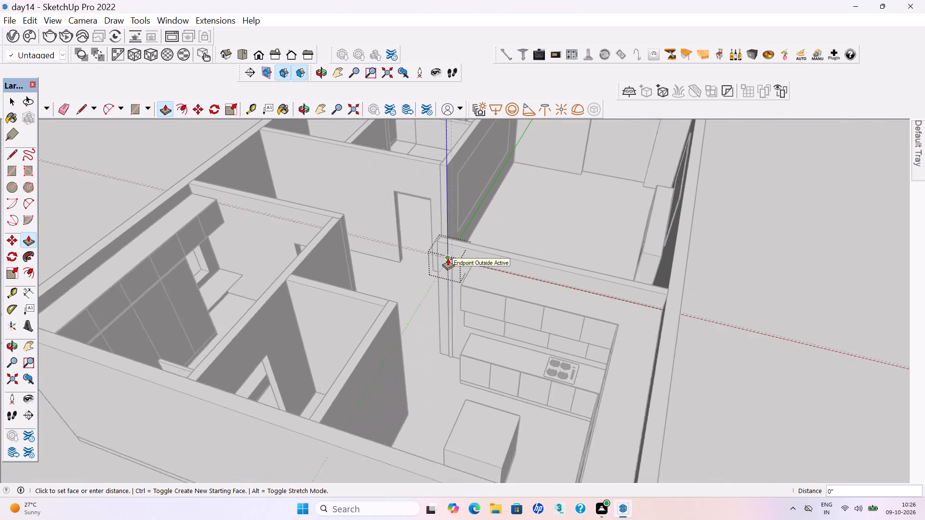
scroll(448, 258, "down", 8)
middle_click_drag(430, 267, 921, 413)
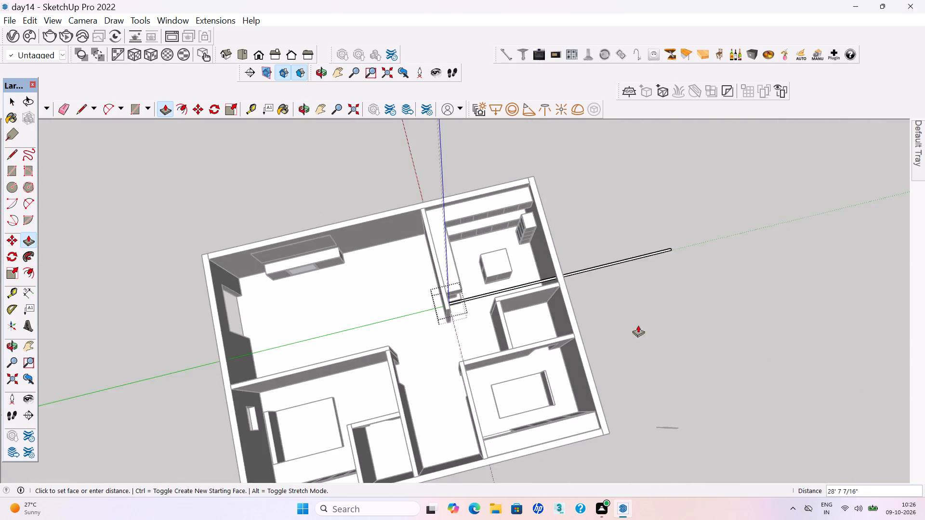
scroll(567, 312, "up", 5)
scroll(476, 299, "up", 7)
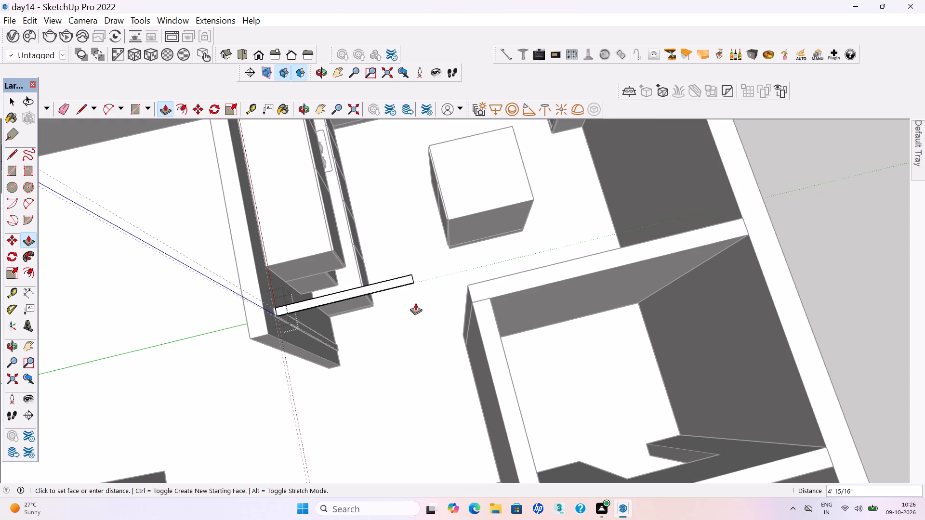
left_click(412, 303)
scroll(412, 303, "down", 5)
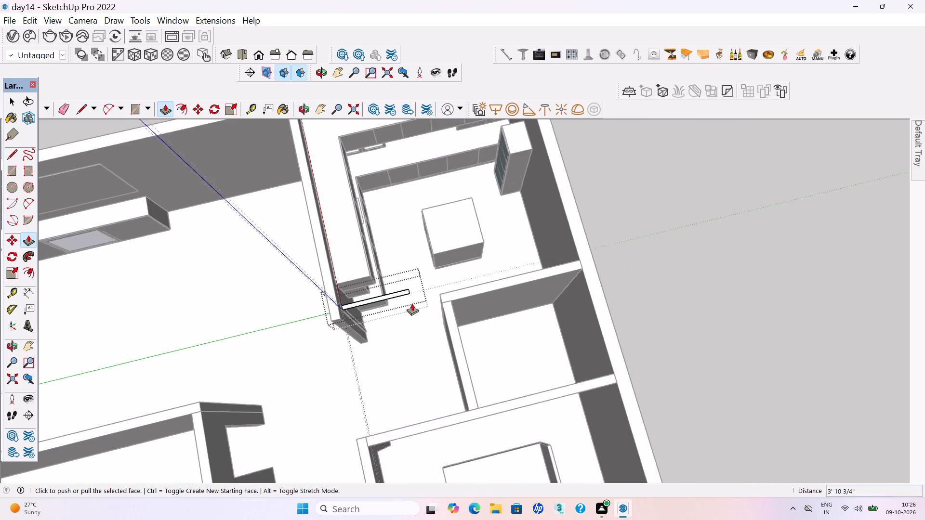
scroll(412, 303, "down", 2)
key("space")
left_click(761, 357)
Save the model.
key("ctrl+s")
key("ctrl+s")
key("ctrl+s")
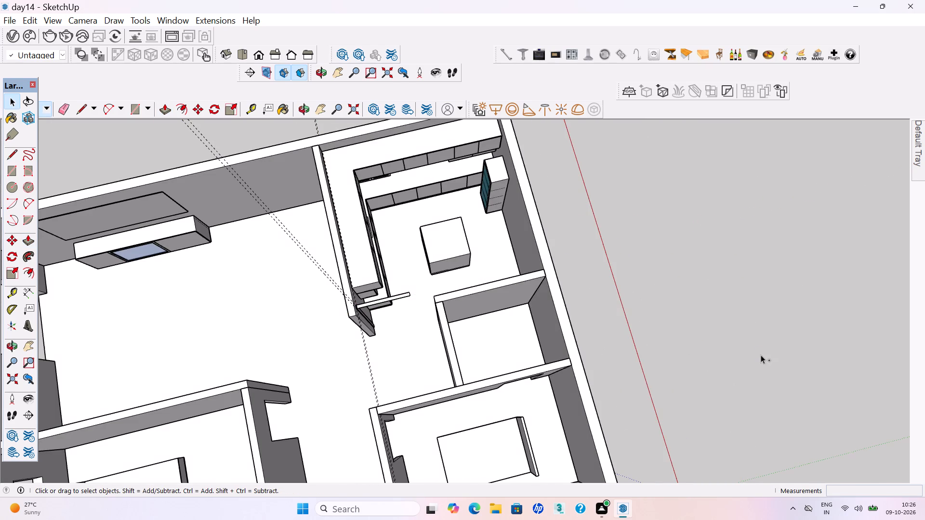
Examine the projecting top bar and its position beside the kitchen partition wall and wall cabinets.
middle_click_drag(759, 357, 155, 341)
middle_click_drag(813, 301, 651, 206)
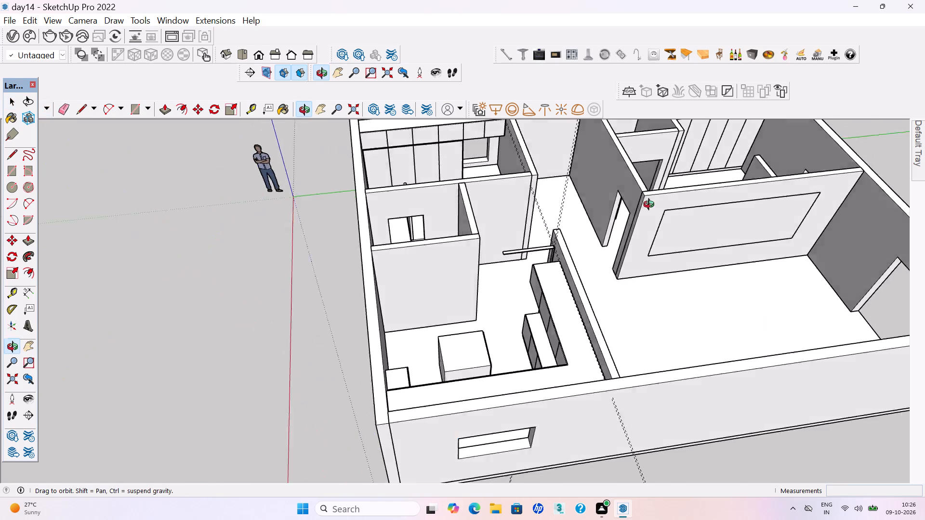
middle_click_drag(651, 206, 648, 205)
scroll(547, 232, "up", 5)
scroll(491, 252, "up", 6)
middle_click_drag(489, 276, 528, 152)
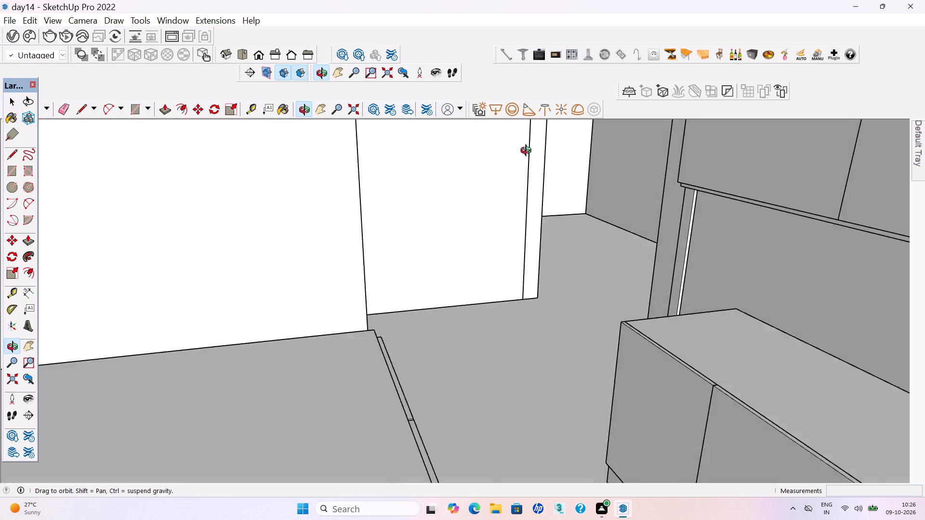
middle_click_drag(528, 152, 557, 241)
scroll(525, 264, "down", 7)
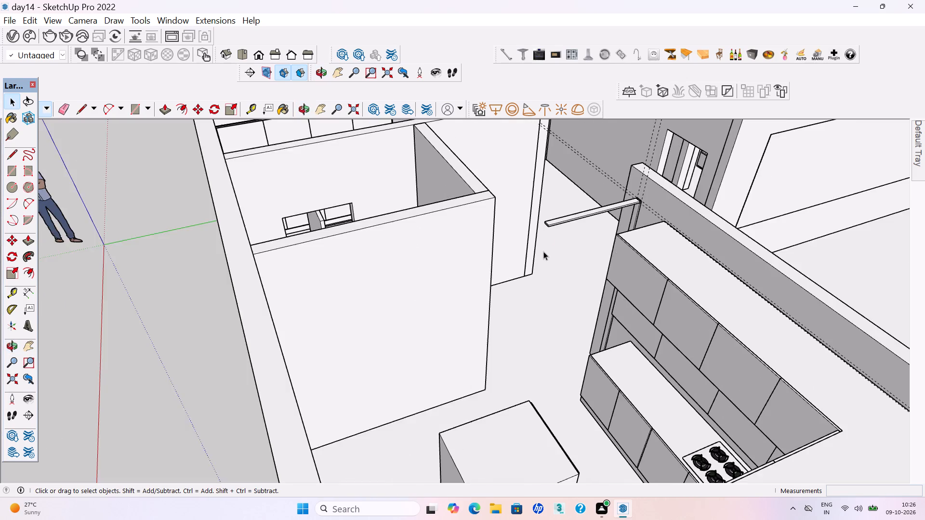
scroll(543, 251, "down", 4)
Save the model again.
key("ctrl+s")
key("ctrl+s")
key("ctrl+s")
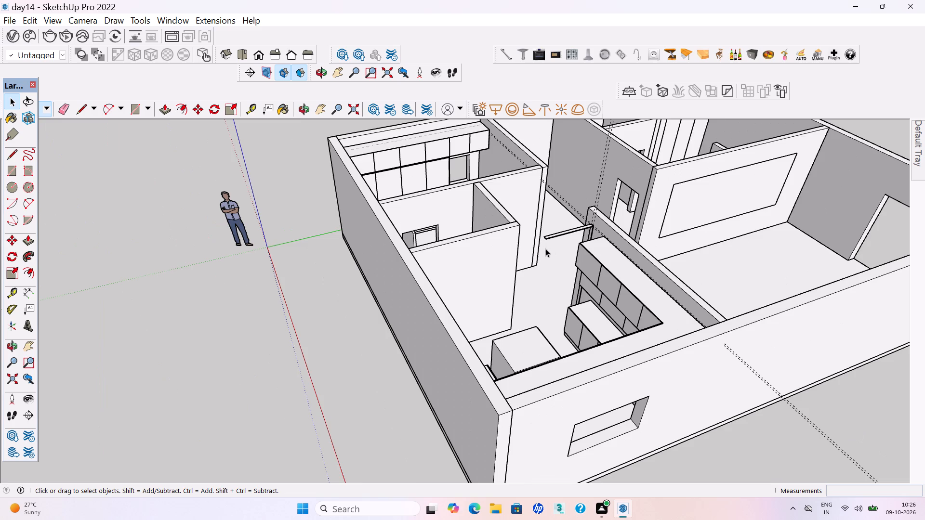
scroll(545, 248, "down", 4)
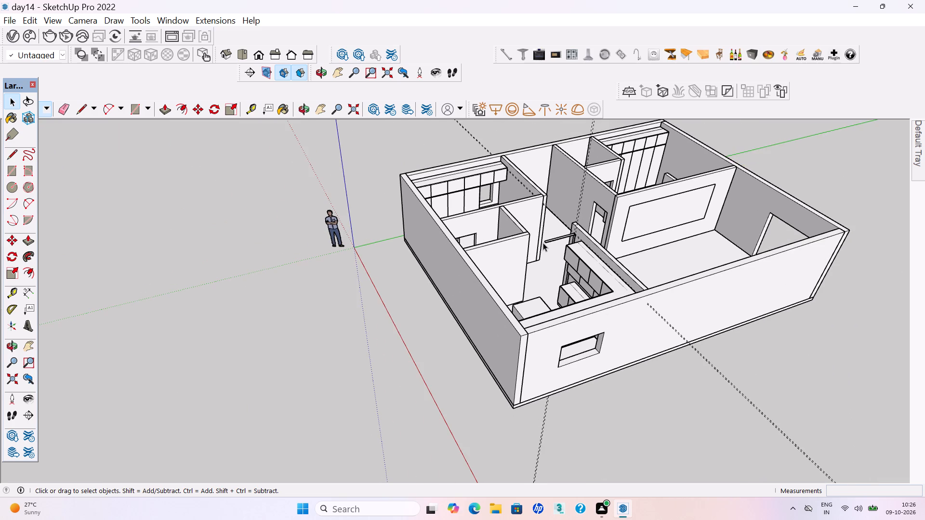
scroll(813, 150, "down", 4)
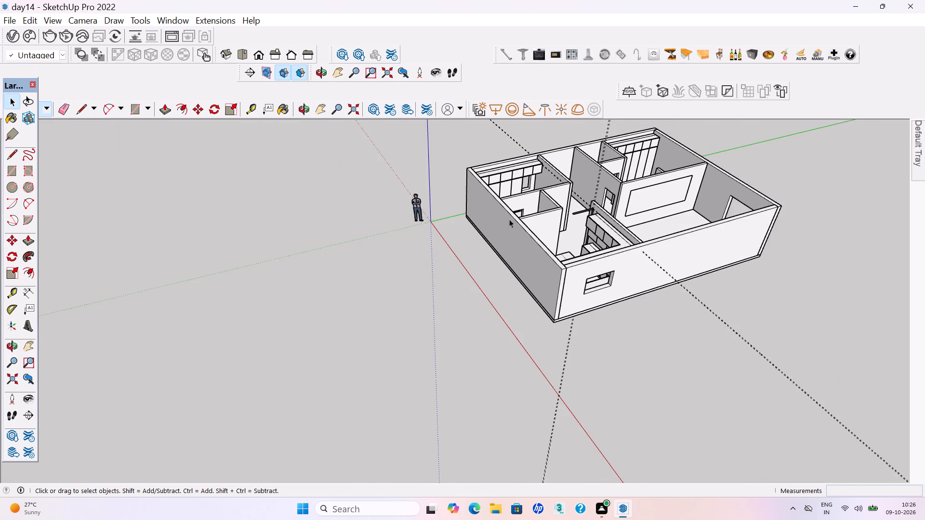
scroll(509, 231, "down", 4)
middle_click_drag(490, 281, 474, 307)
key("ctrl+s")
key("ctrl+s")
key("ctrl+s")
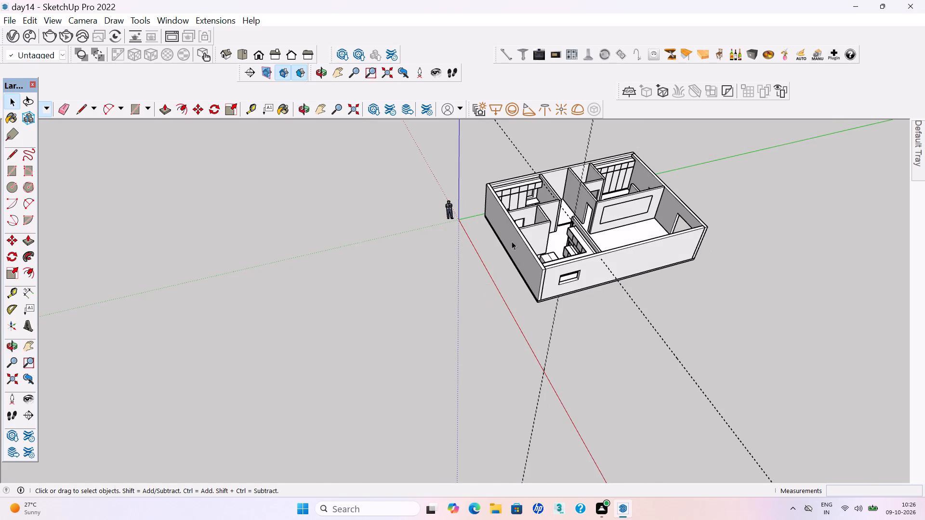
Delete the vertical and horizontal construction guides that run through the strip frame.
scroll(437, 210, "down", 4)
scroll(389, 189, "down", 3)
middle_click_drag(468, 243, 451, 276)
scroll(462, 269, "up", 1)
scroll(539, 171, "up", 5)
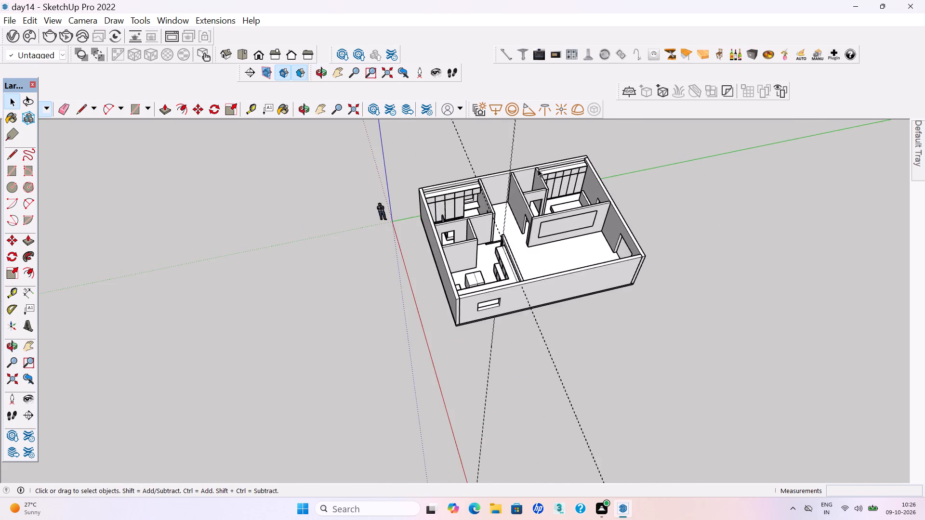
scroll(521, 173, "up", 9)
middle_click_drag(516, 278, 602, 280)
middle_click(602, 280)
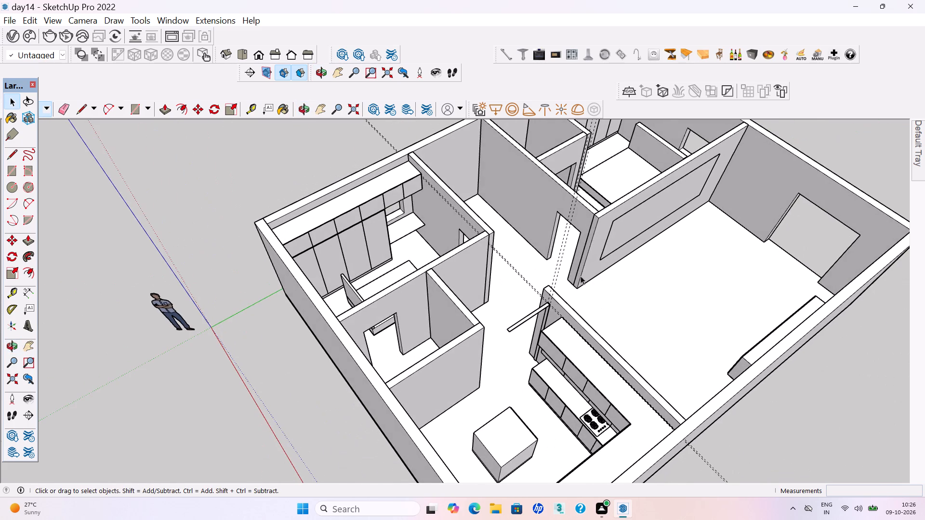
scroll(423, 288, "down", 16)
left_click_drag(501, 162, 420, 143)
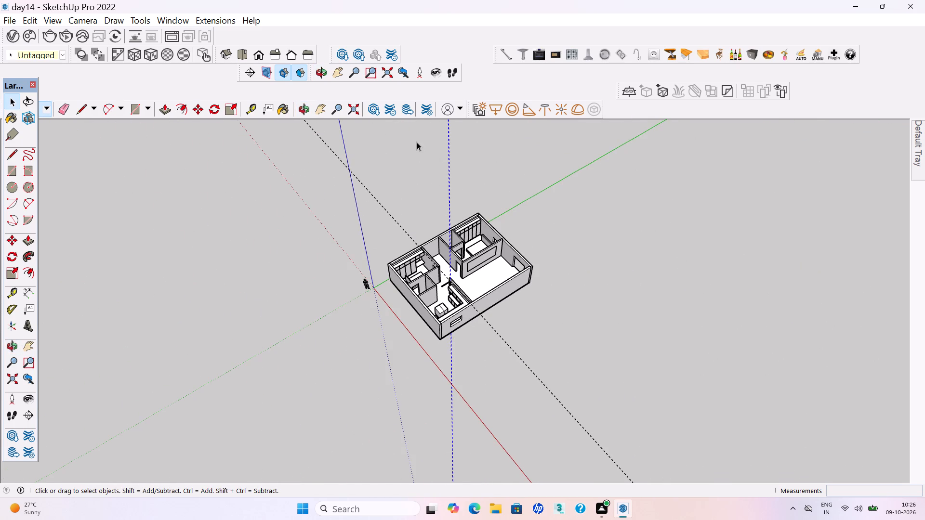
key("Delete")
scroll(398, 217, "up", 4)
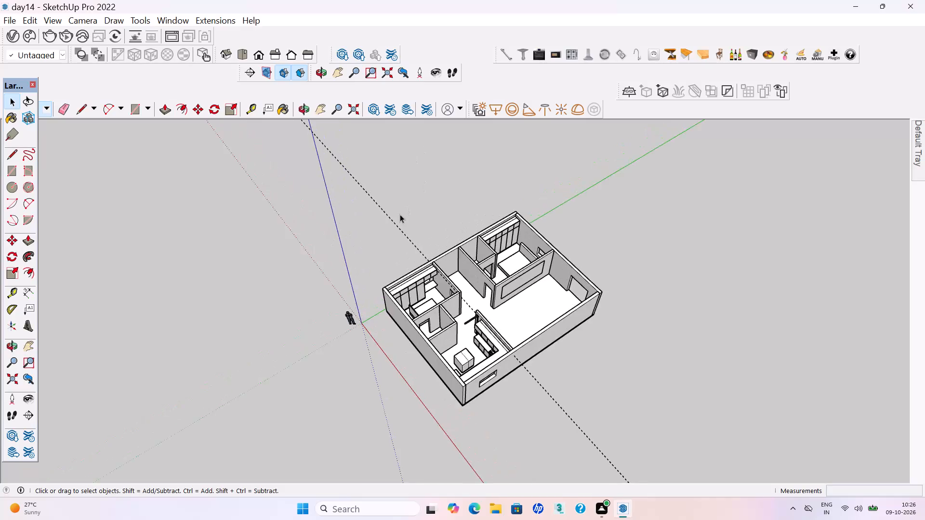
scroll(400, 214, "up", 11)
left_click_drag(432, 238, 329, 190)
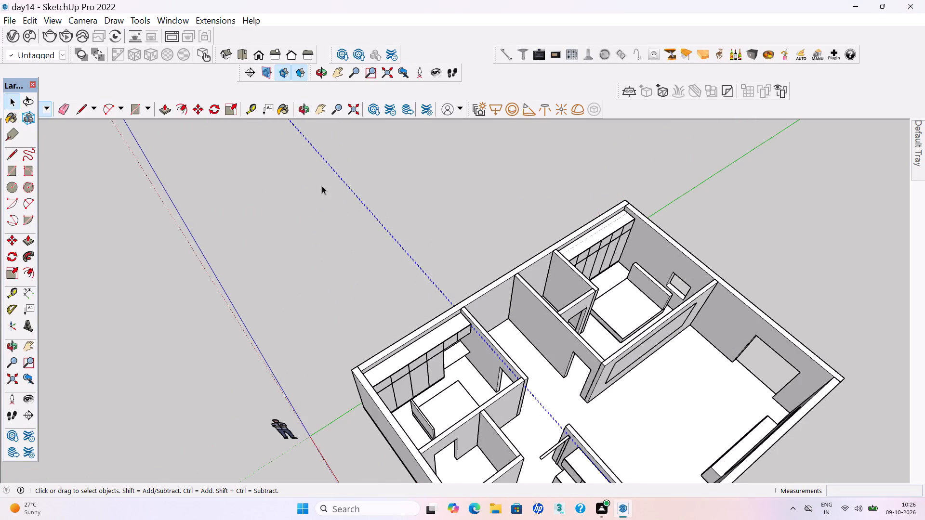
key("Delete")
Inspect the whole flat and the strip frame at the kitchen entrance from several sides.
scroll(344, 226, "down", 2)
middle_click_drag(484, 321, 495, 239)
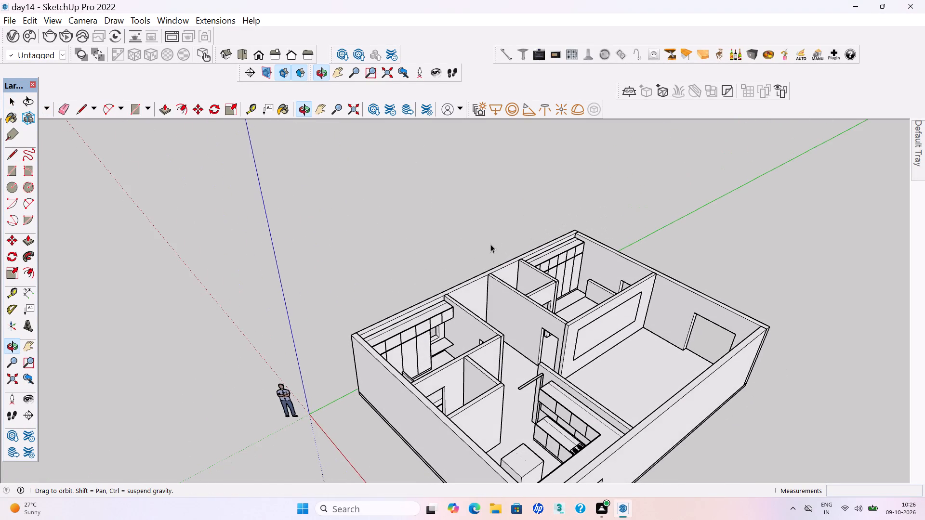
scroll(490, 244, "down", 4)
middle_click_drag(590, 387, 568, 429)
scroll(570, 481, "up", 2)
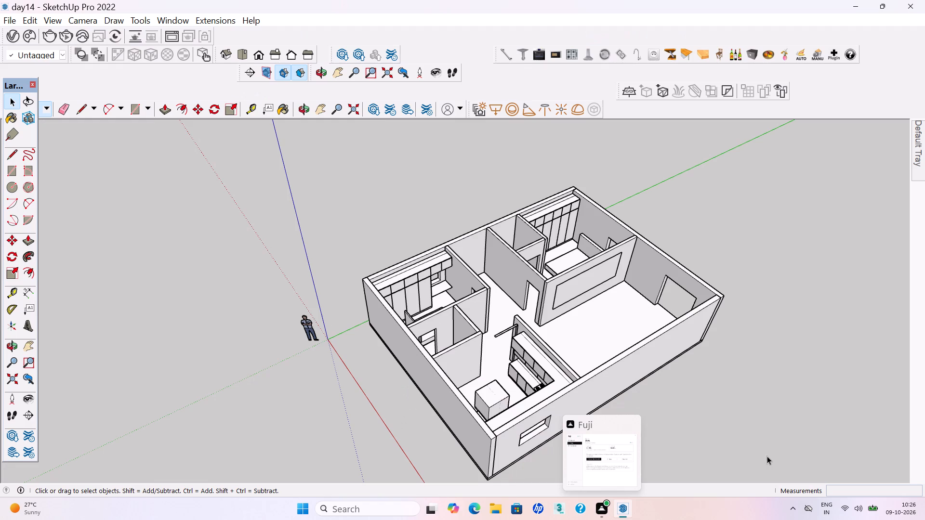
scroll(577, 272, "up", 3)
middle_click_drag(567, 278, 364, 262)
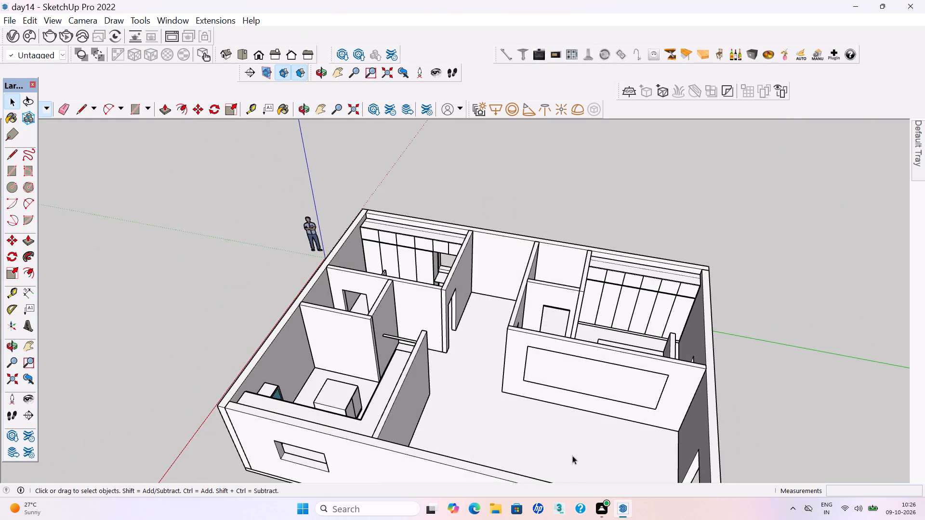
scroll(621, 434, "up", 3)
scroll(307, 284, "down", 2)
middle_click_drag(257, 266, 912, 283)
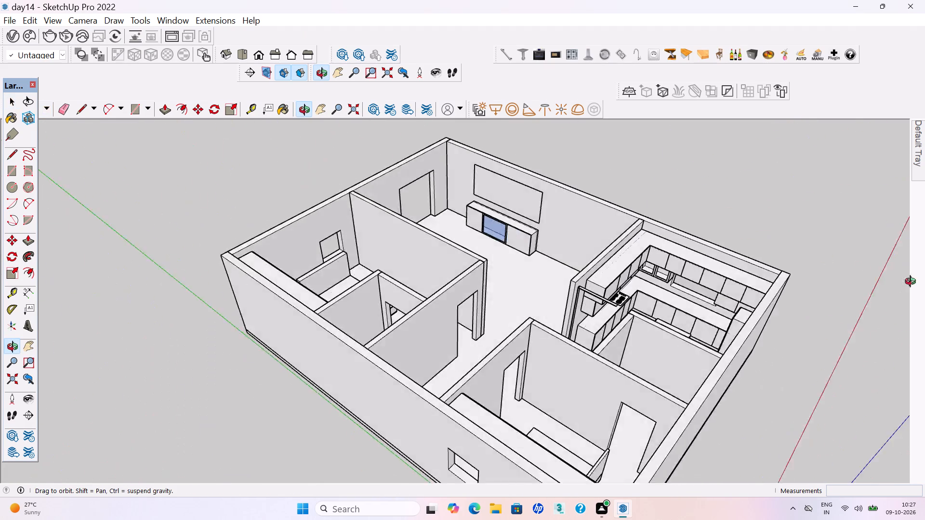
middle_click_drag(912, 283, 924, 298)
scroll(656, 281, "up", 3)
scroll(607, 298, "up", 10)
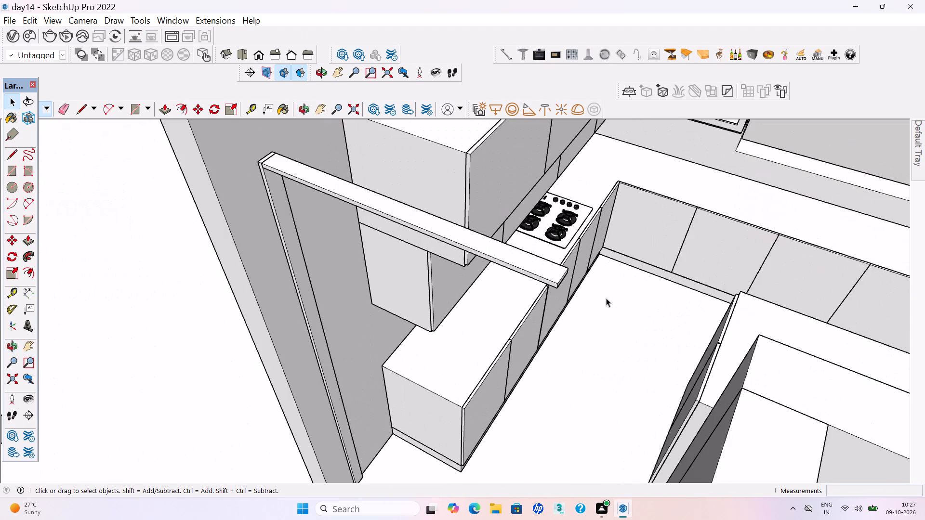
Insert the chimney hood component and place it inside the kitchen in front of the hob counter.
middle_click_drag(584, 307, 377, 294)
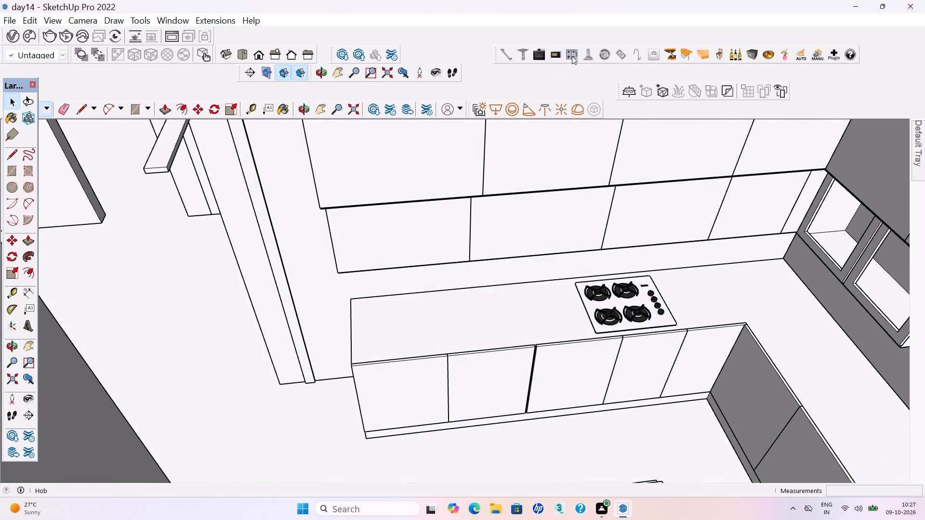
double_click(588, 52)
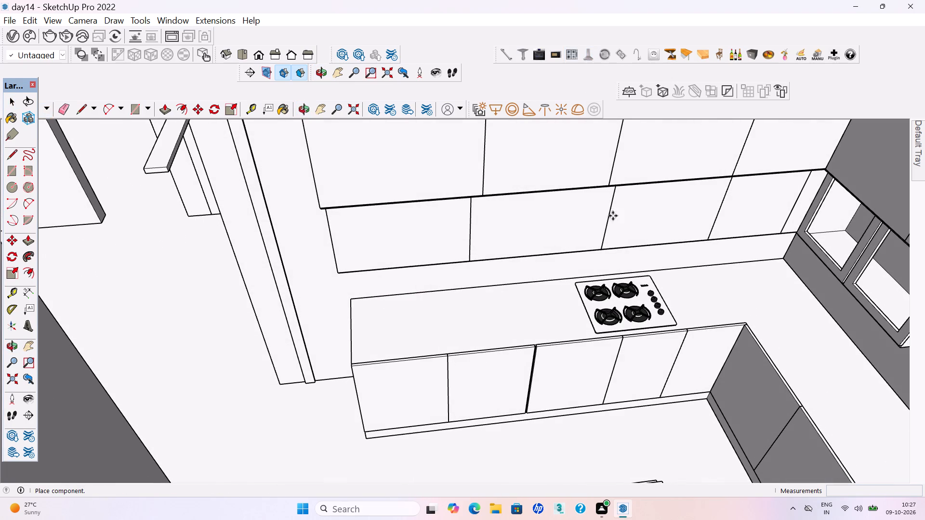
scroll(621, 302, "down", 4)
middle_click_drag(597, 304, 523, 231)
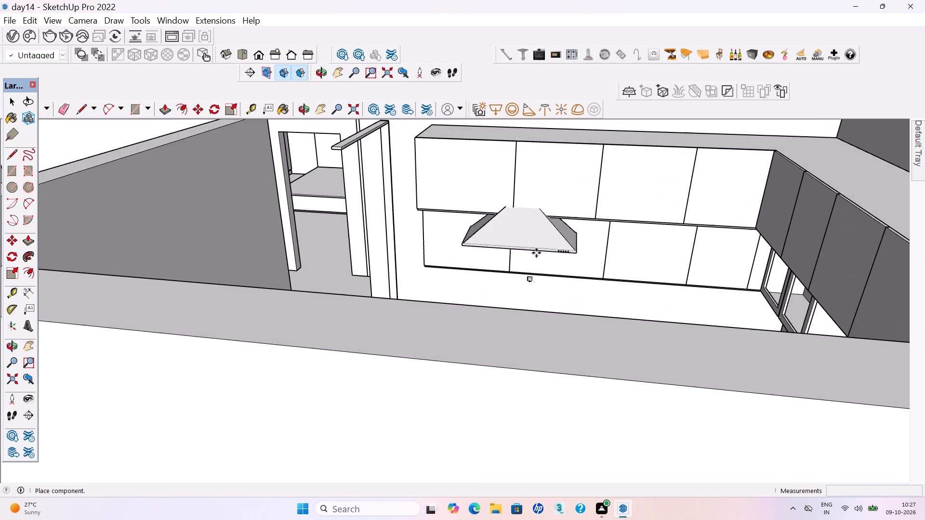
scroll(582, 288, "up", 5)
scroll(608, 364, "up", 7)
middle_click_drag(628, 433, 571, 315)
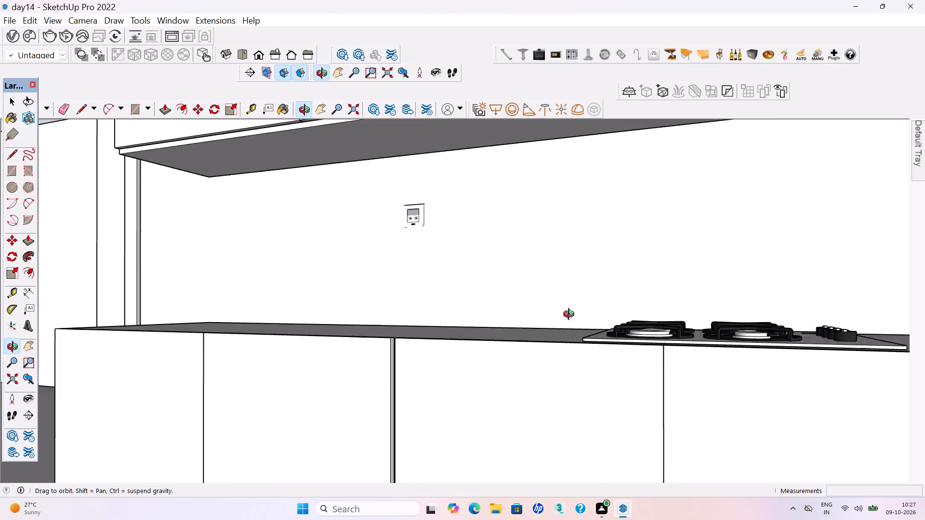
middle_click_drag(571, 315, 502, 281)
scroll(583, 359, "down", 7)
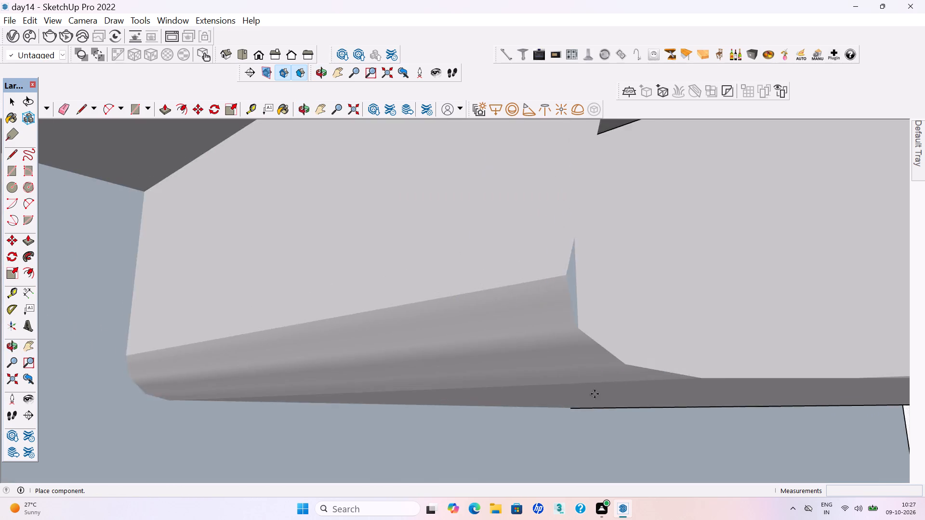
scroll(595, 399, "down", 9)
scroll(606, 438, "down", 18)
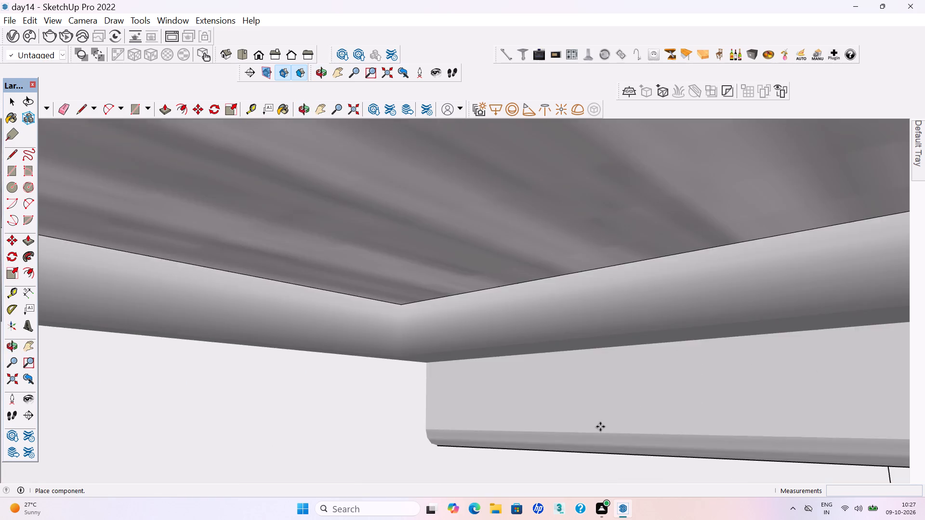
scroll(600, 427, "down", 8)
scroll(615, 446, "down", 18)
scroll(625, 442, "down", 6)
scroll(623, 433, "down", 20)
scroll(623, 433, "down", 10)
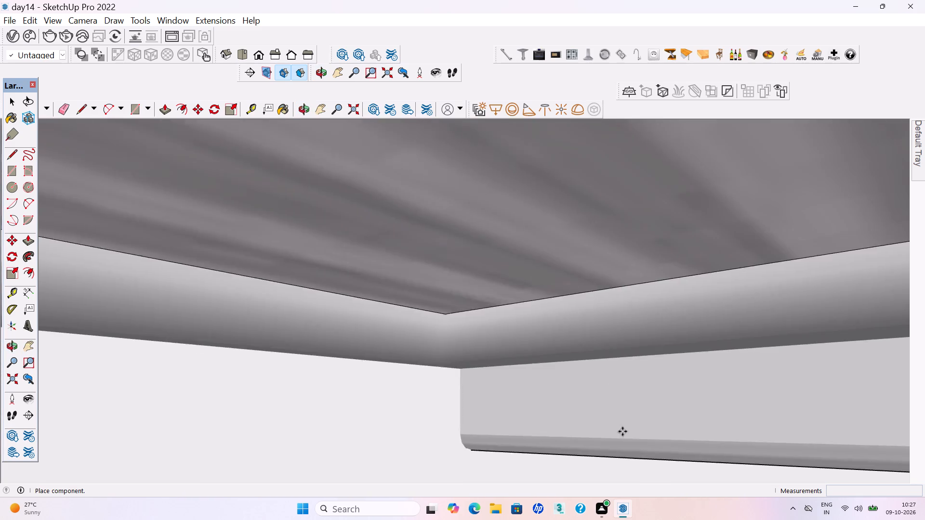
scroll(622, 431, "down", 19)
scroll(623, 428, "down", 9)
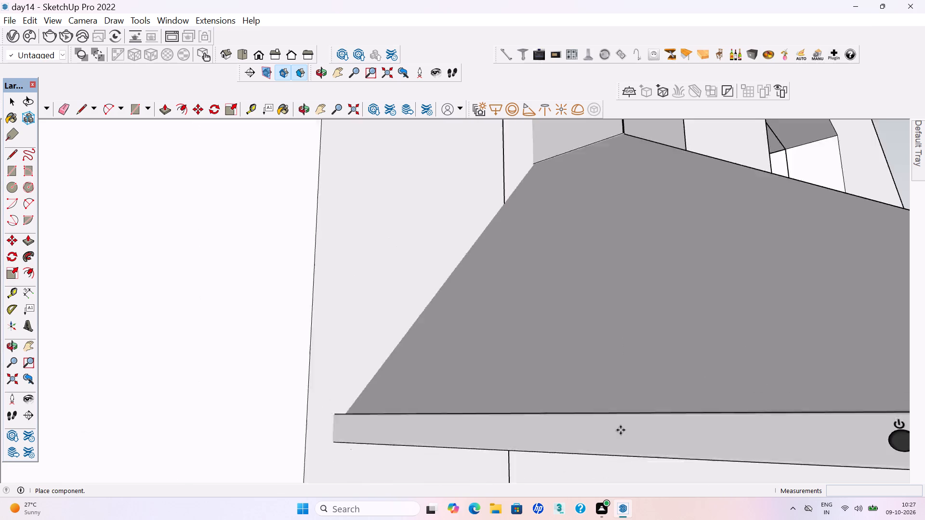
scroll(621, 430, "down", 8)
scroll(621, 430, "down", 20)
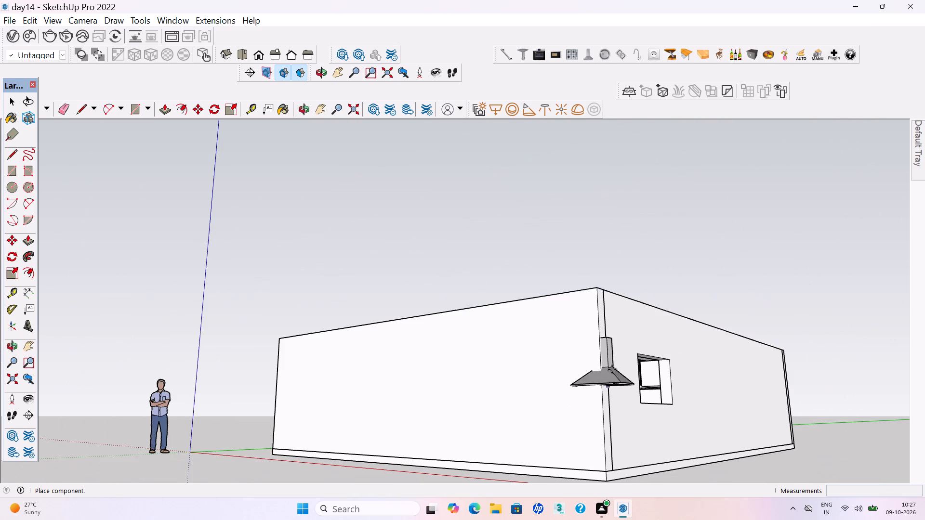
middle_click_drag(591, 309, 924, 468)
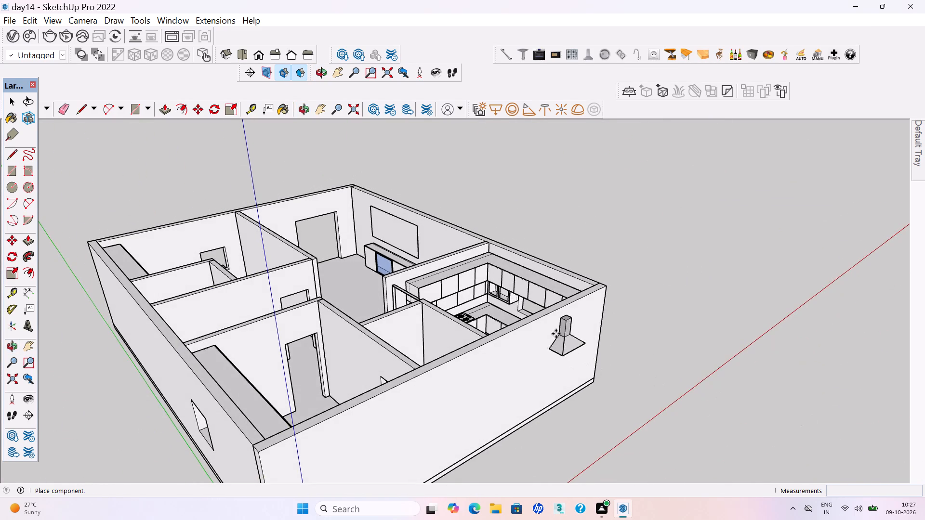
scroll(507, 290, "up", 4)
scroll(473, 314, "up", 3)
scroll(438, 364, "up", 7)
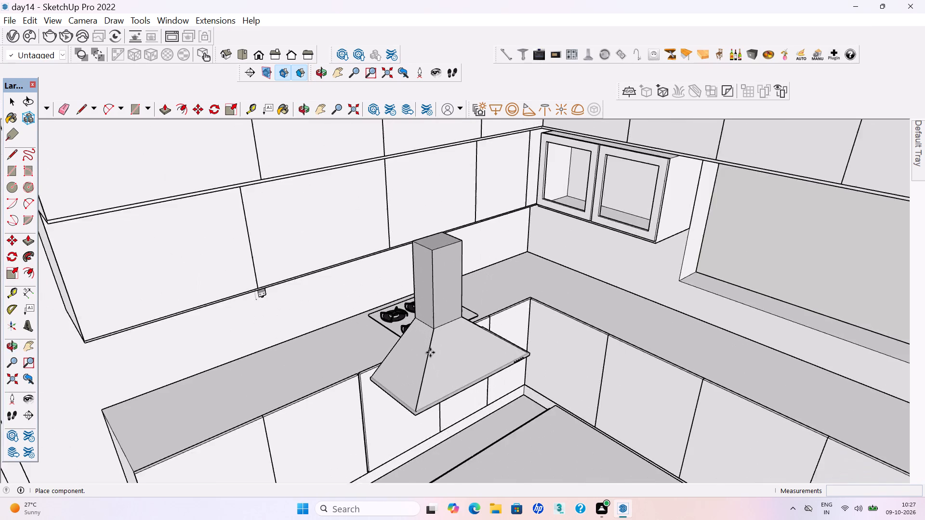
scroll(430, 352, "up", 4)
middle_click_drag(426, 354, 410, 269)
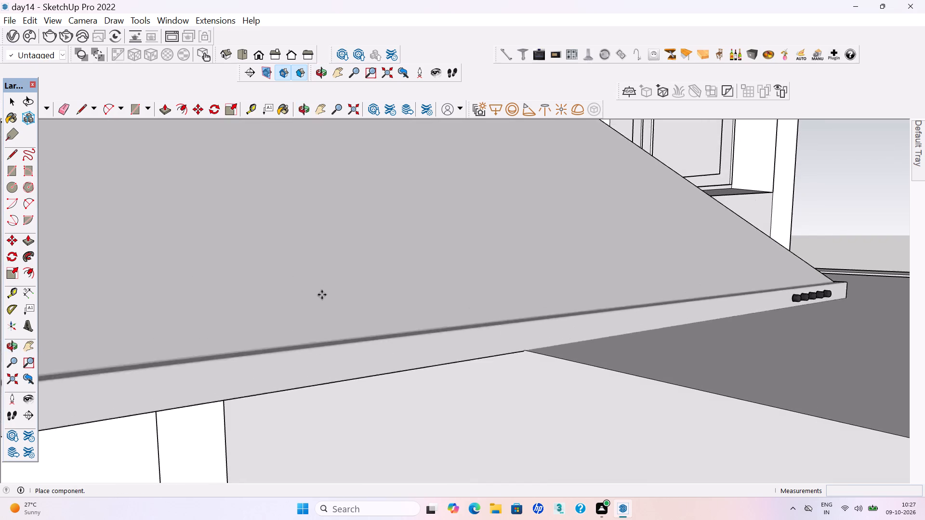
middle_click_drag(325, 294, 486, 193)
scroll(633, 217, "down", 5)
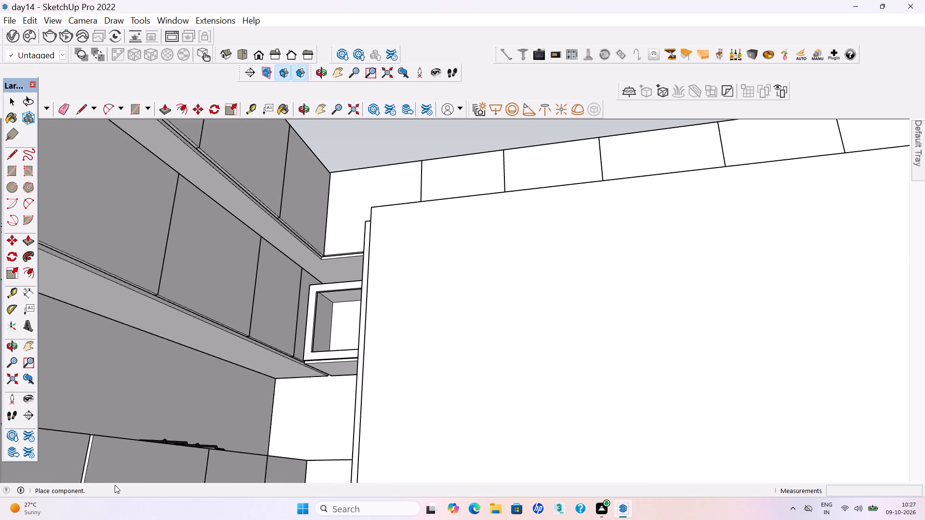
left_click(116, 472)
Move the chimney hood by about 3' from its top corner so it sits above the hob, under the wall cabinets.
middle_click_drag(87, 374, 265, 389)
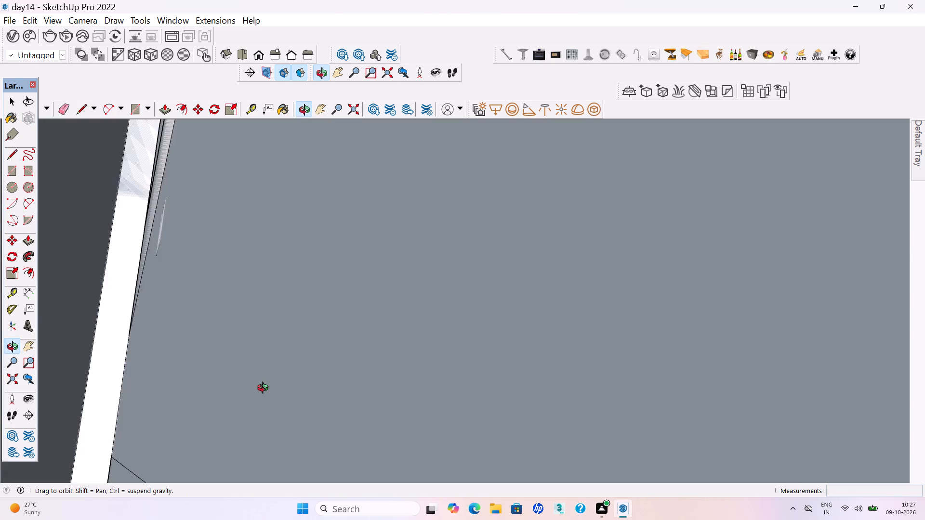
middle_click_drag(265, 389, 0, 447)
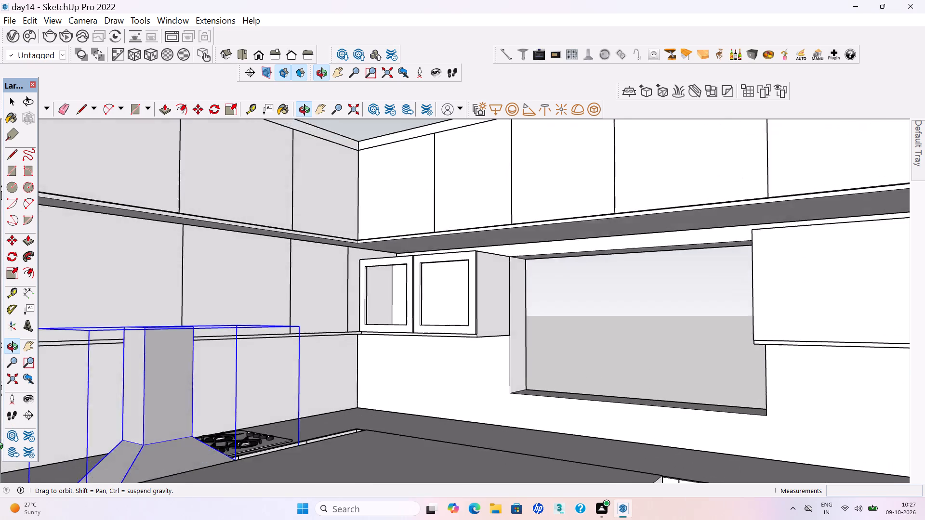
middle_click_drag(0, 447, 0, 453)
scroll(317, 345, "down", 4)
middle_click(423, 330)
scroll(490, 356, "down", 12)
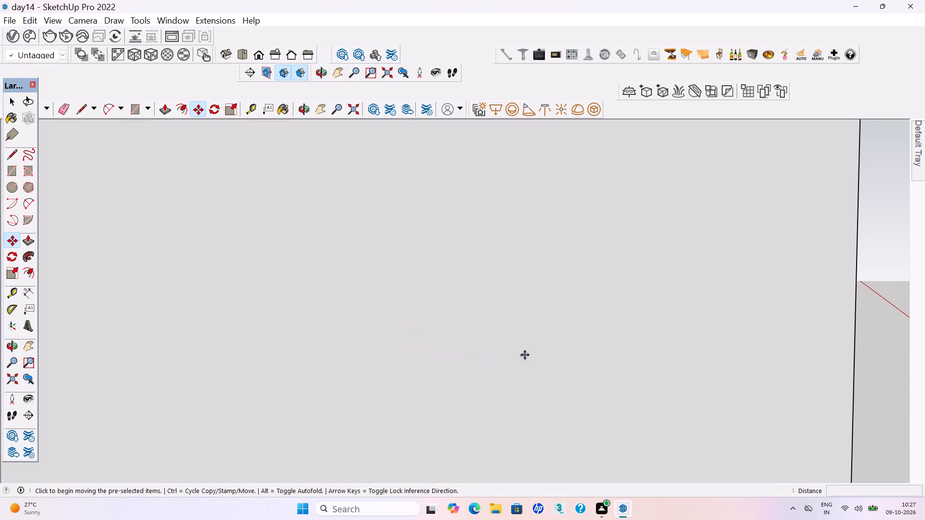
scroll(525, 355, "down", 7)
scroll(537, 351, "down", 20)
scroll(537, 351, "down", 18)
scroll(555, 348, "down", 10)
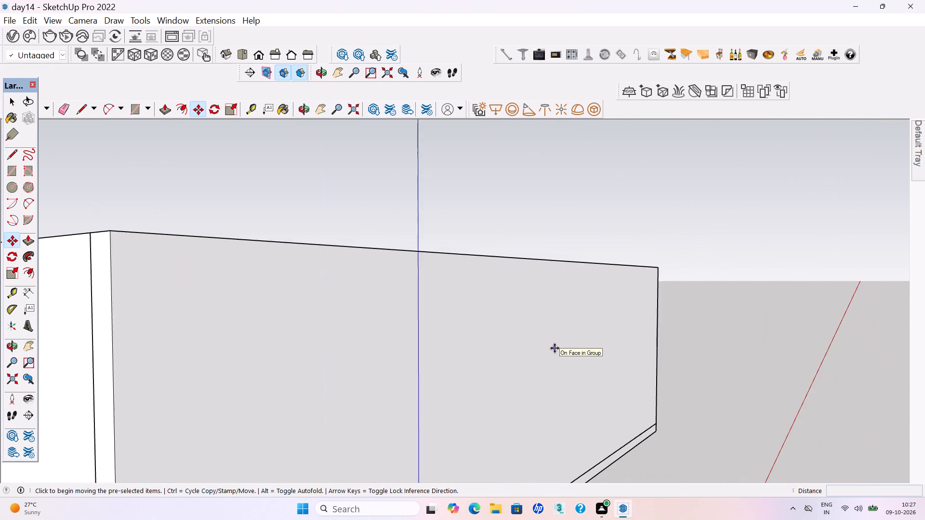
scroll(555, 348, "down", 5)
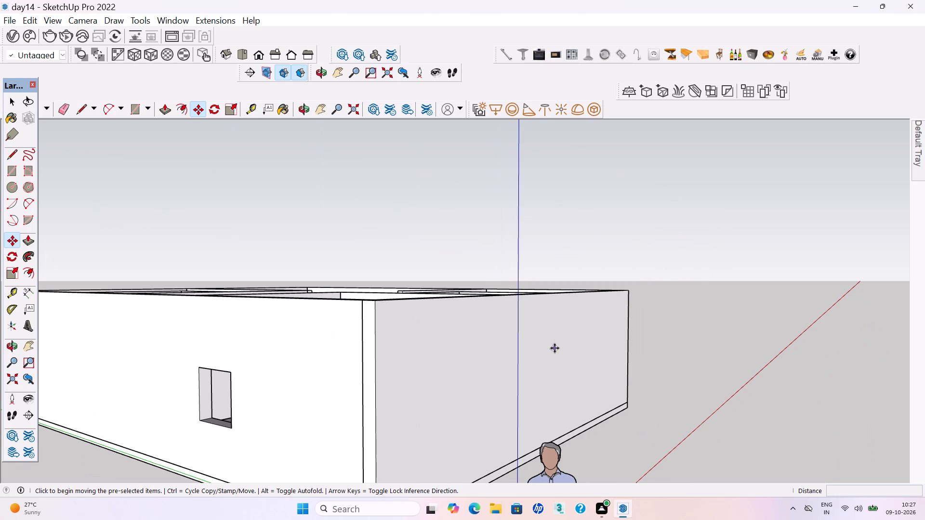
scroll(581, 346, "down", 3)
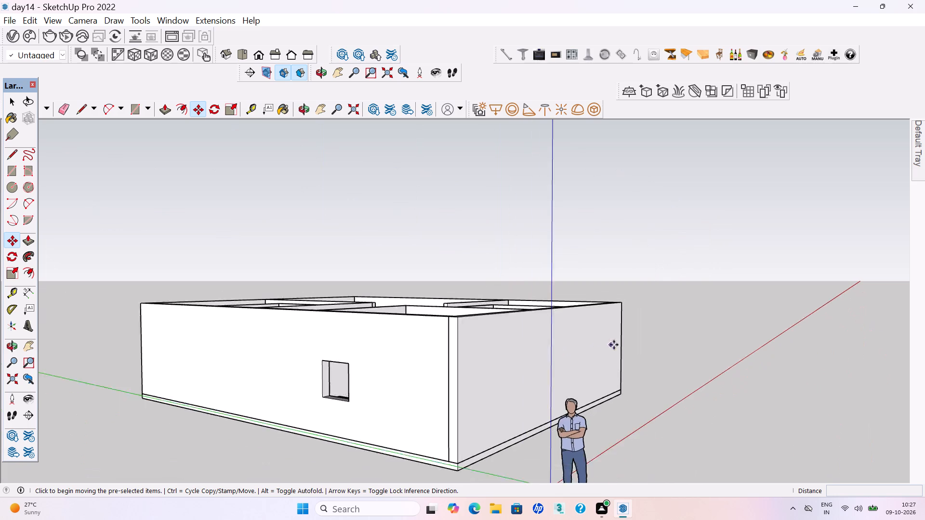
scroll(614, 345, "down", 2)
middle_click_drag(463, 295, 510, 470)
scroll(522, 336, "up", 10)
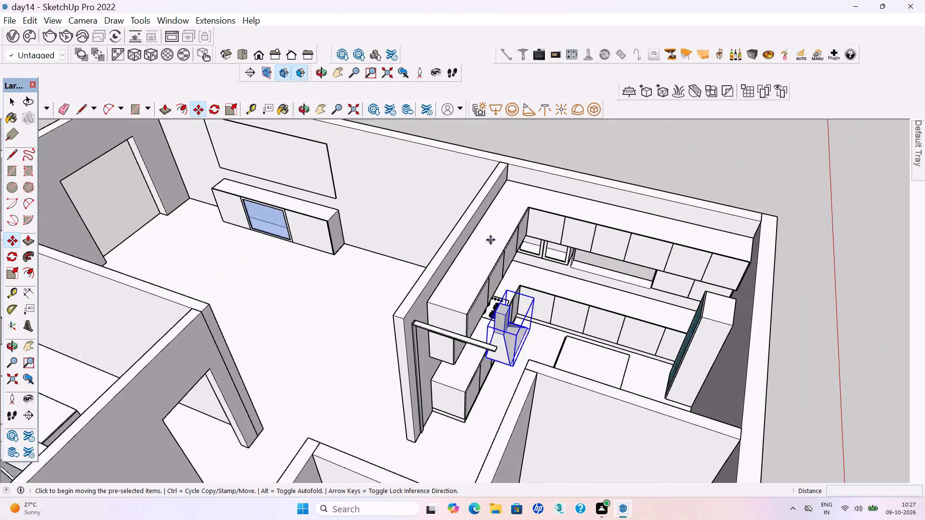
scroll(490, 240, "up", 11)
middle_click_drag(578, 379, 467, 292)
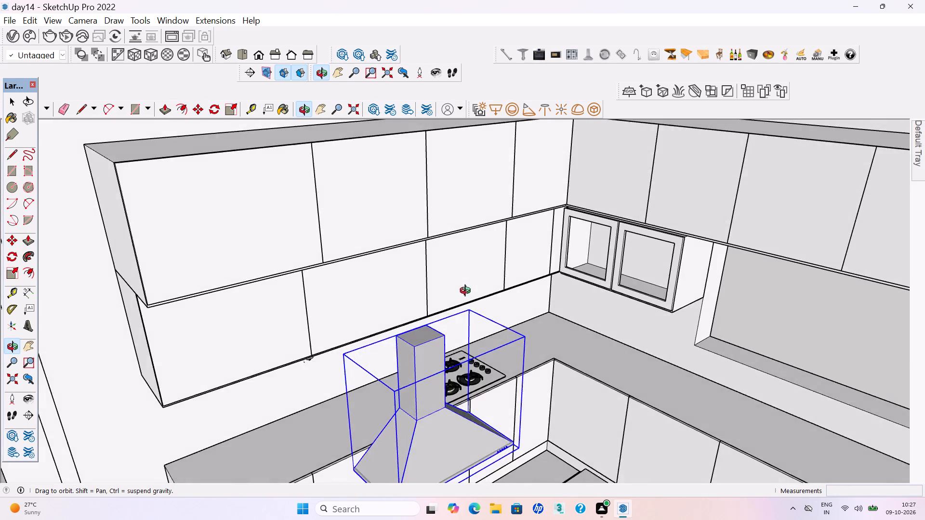
middle_click_drag(467, 292, 436, 279)
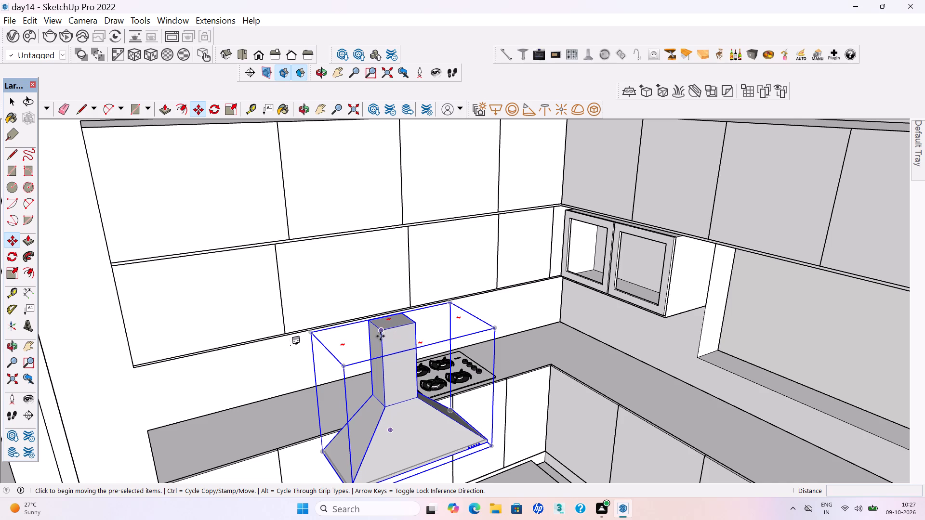
left_click(344, 365)
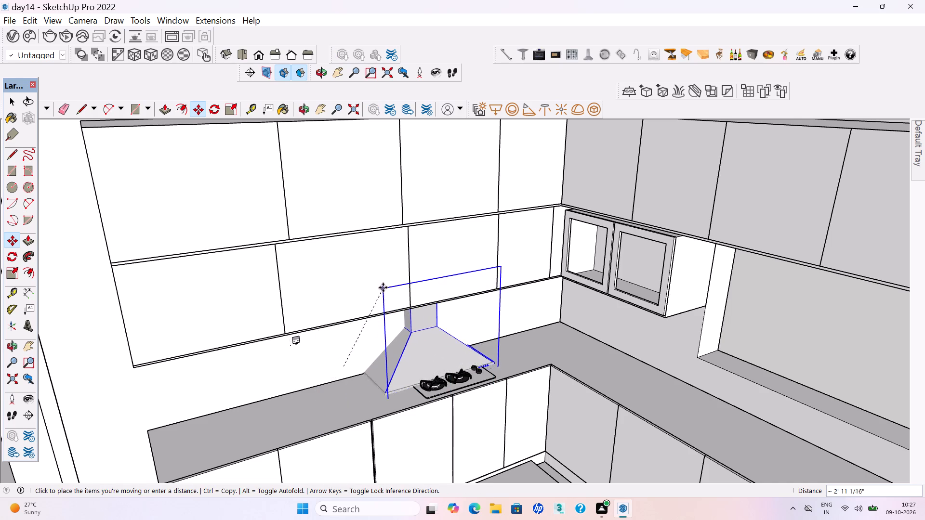
left_click(383, 257)
middle_click_drag(460, 334, 351, 366)
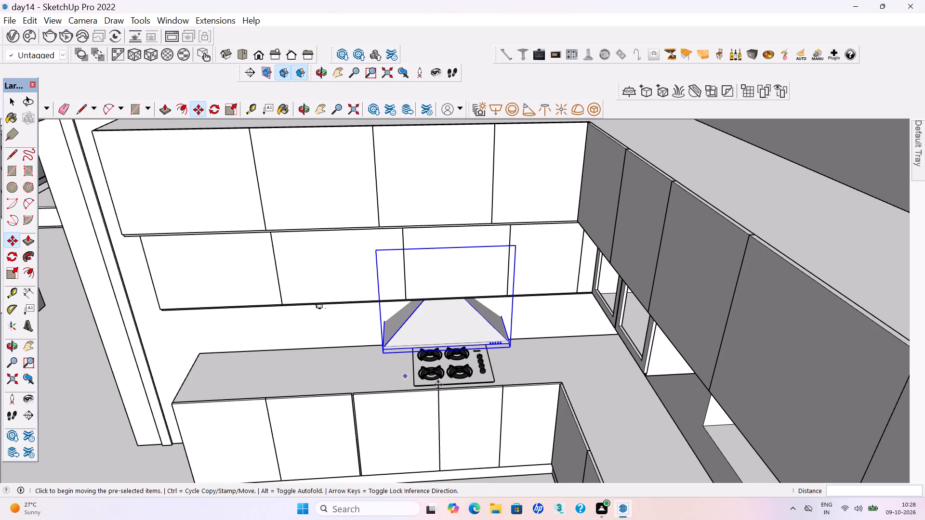
scroll(448, 385, "down", 11)
key("space")
left_click(687, 330)
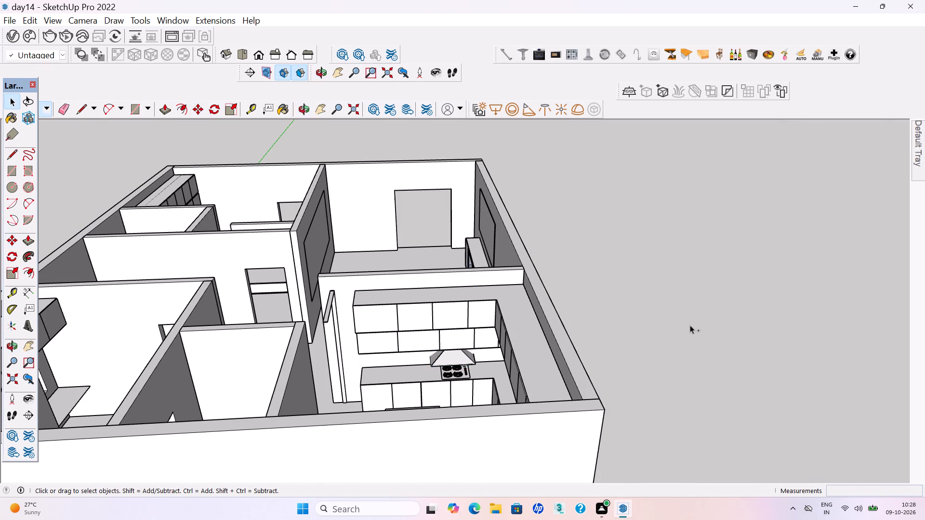
Save the model.
key("ctrl+s")
key("ctrl+s")
key("ctrl+s")
key("ctrl+s")
View the whole furnished flat from above and save the model again.
scroll(692, 324, "down", 3)
middle_click_drag(688, 340, 646, 402)
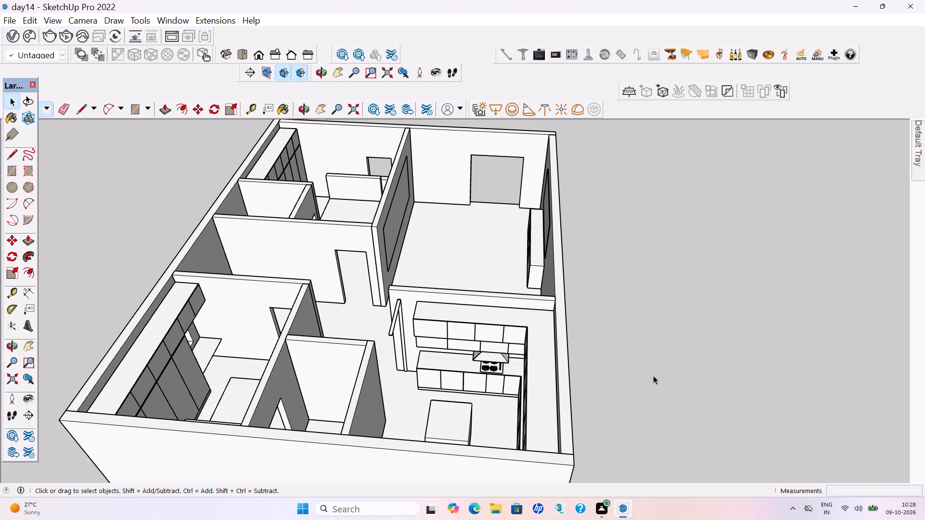
scroll(662, 360, "down", 2)
middle_click(533, 363)
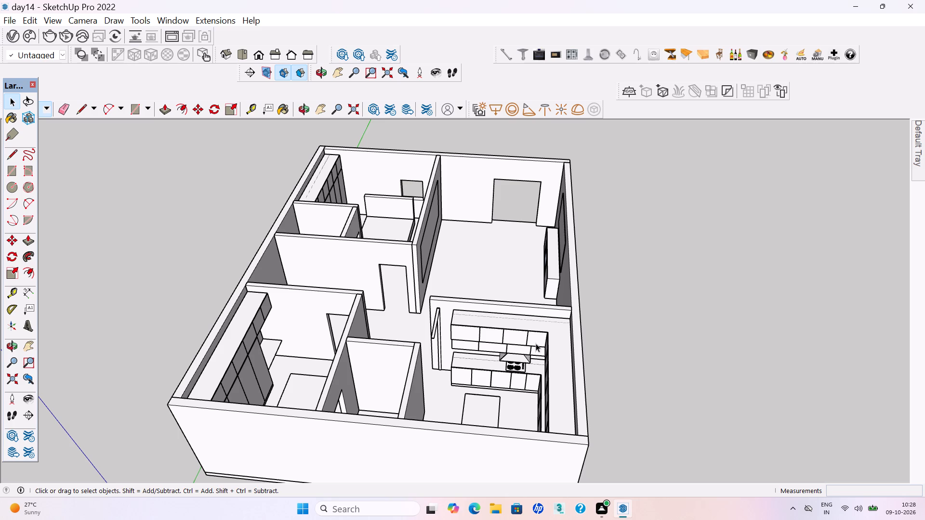
scroll(551, 345, "down", 3)
middle_click_drag(516, 370, 551, 369)
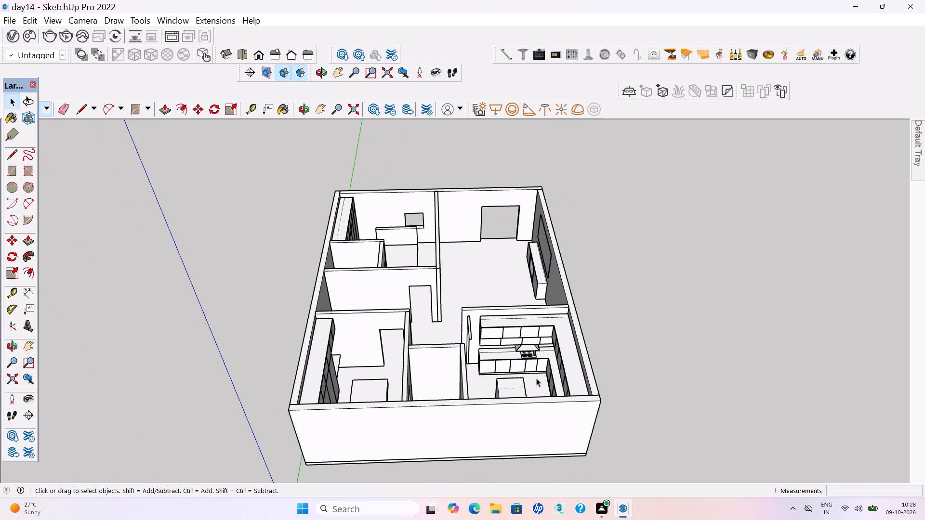
key("ctrl+s")
key("ctrl+s")
key("ctrl+s")
Nudge the chimney hood above the hob by about 15/16" along the wall cabinets.
scroll(564, 355, "down", 5)
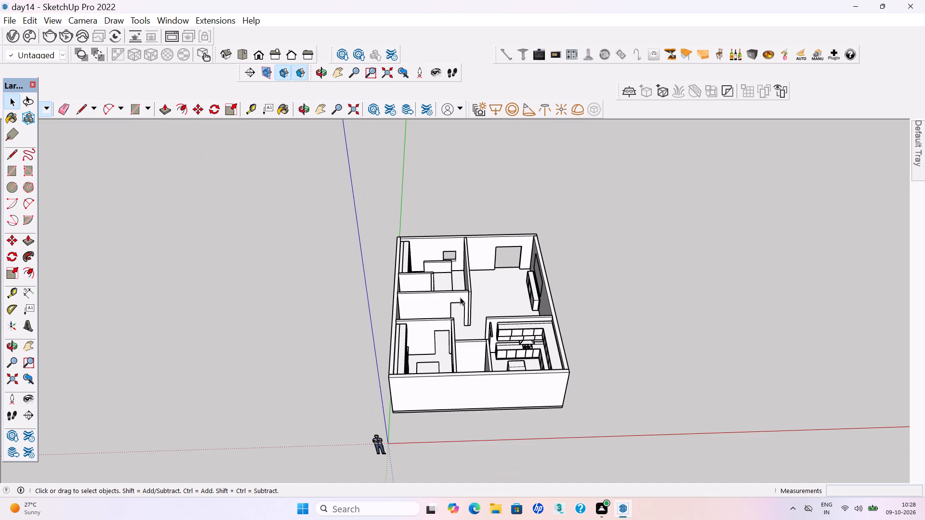
scroll(542, 349, "up", 13)
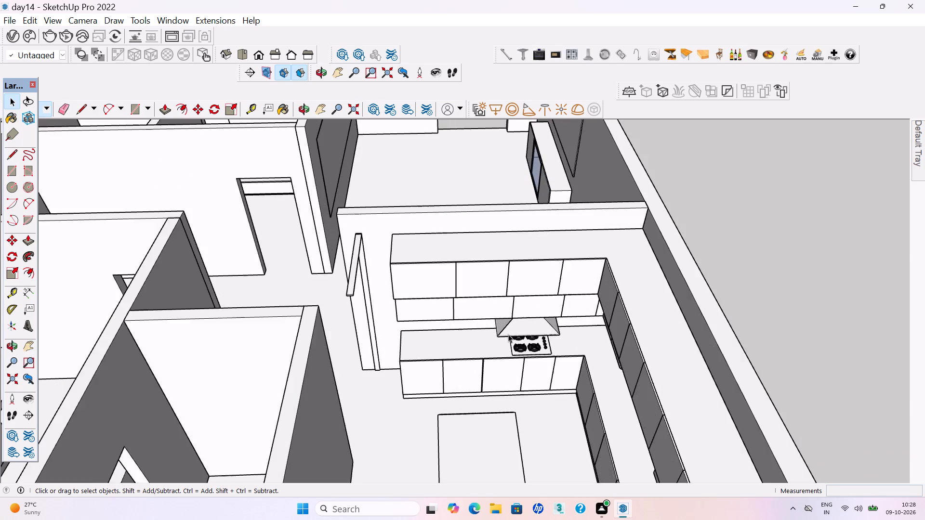
scroll(508, 334, "up", 5)
middle_click_drag(515, 315, 579, 252)
scroll(556, 290, "up", 7)
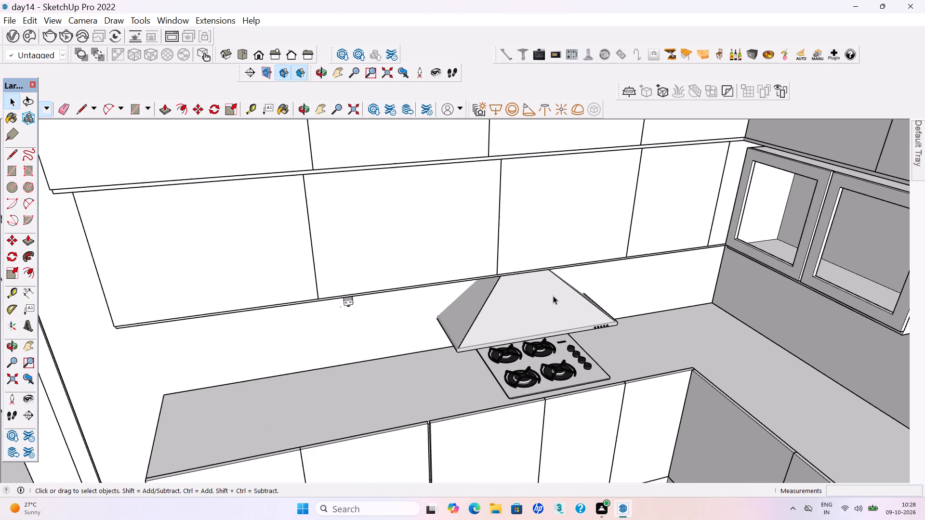
middle_click_drag(609, 312, 407, 178)
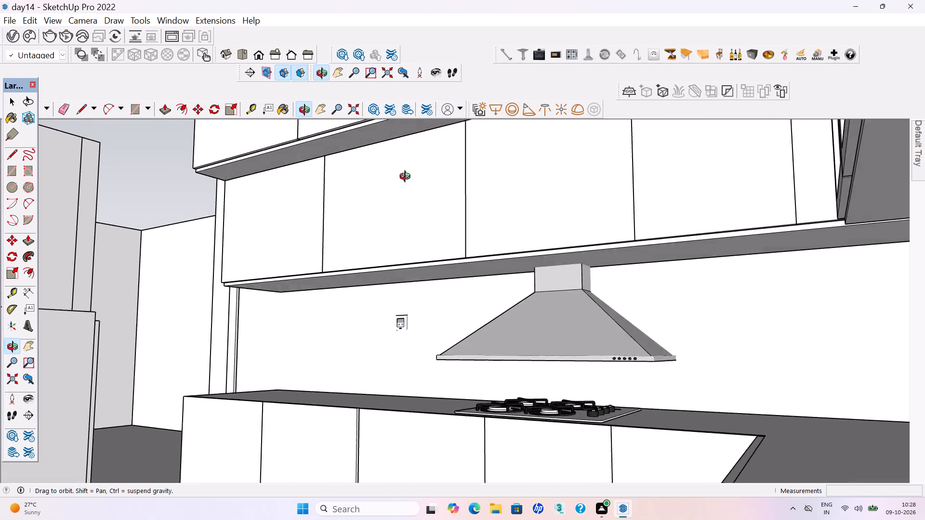
middle_click_drag(407, 178, 411, 164)
left_click(580, 334)
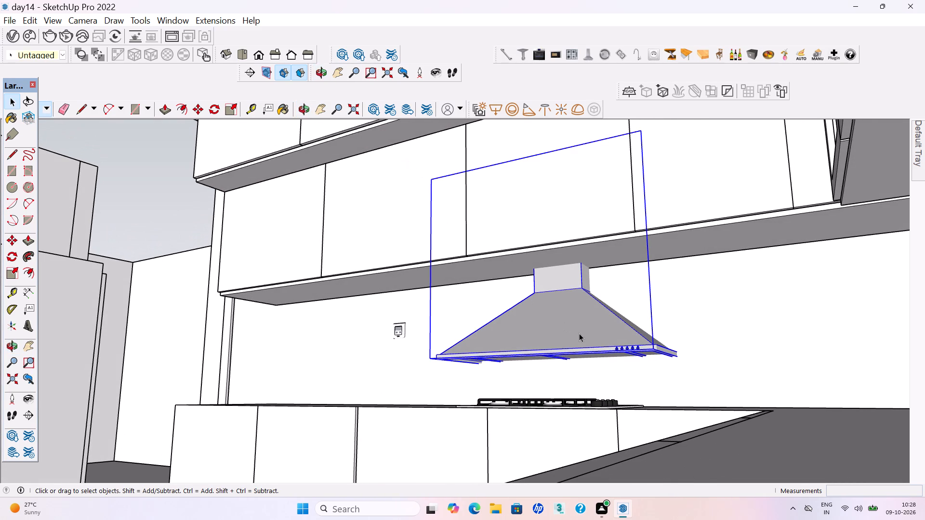
key("m")
left_click(666, 173)
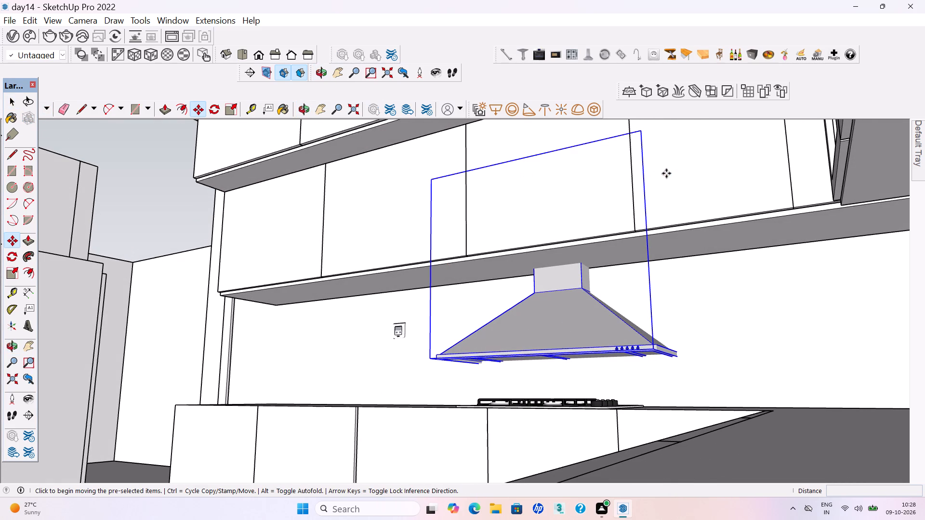
left_click(663, 177)
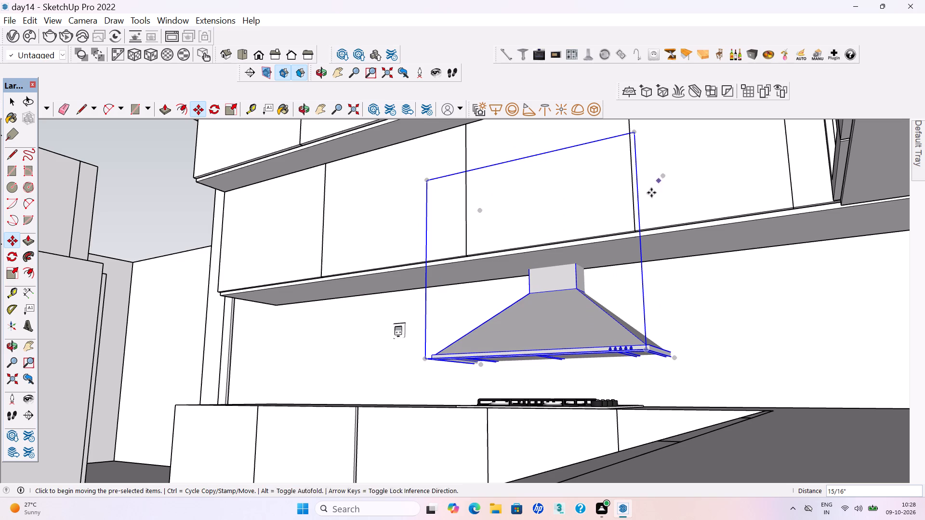
Move the chimney hood about 2 15/16" from its lower corner beneath the wall cabinets and save the model.
middle_click_drag(668, 365, 624, 378)
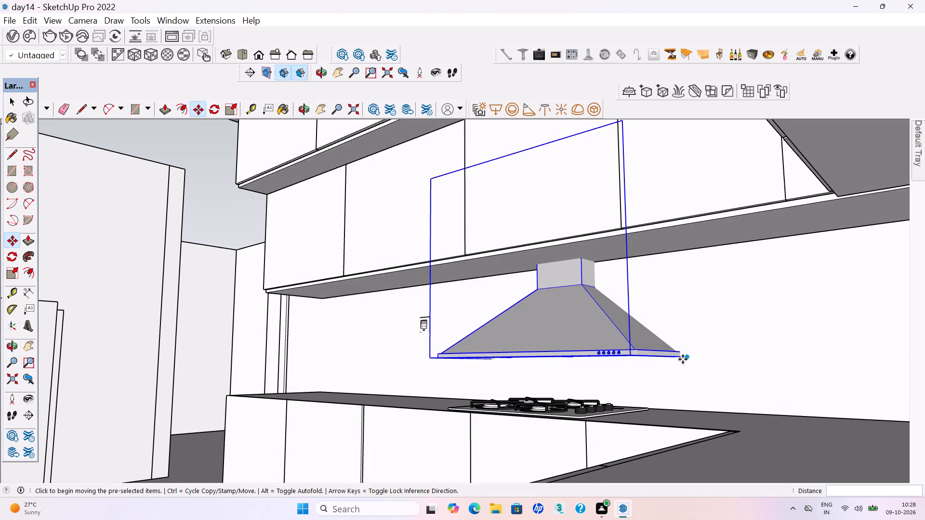
left_click(683, 359)
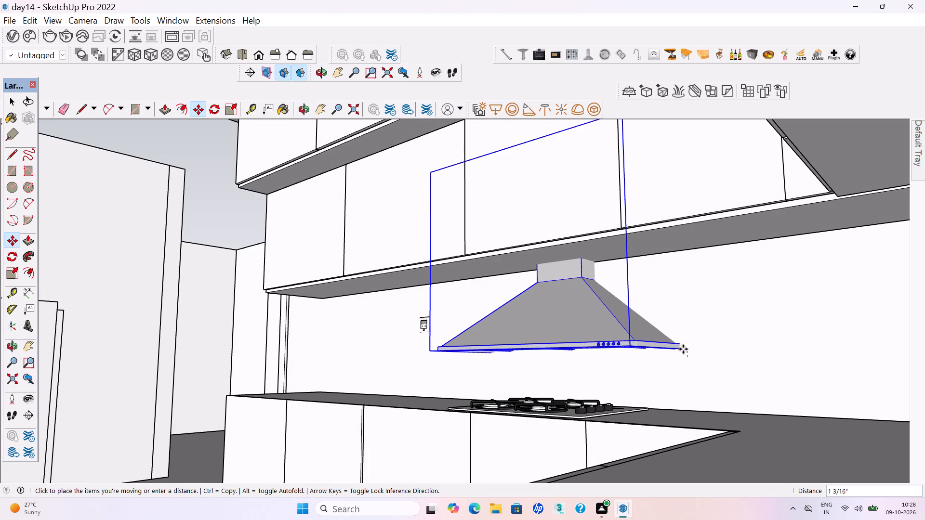
left_click(677, 351)
key("ctrl+s")
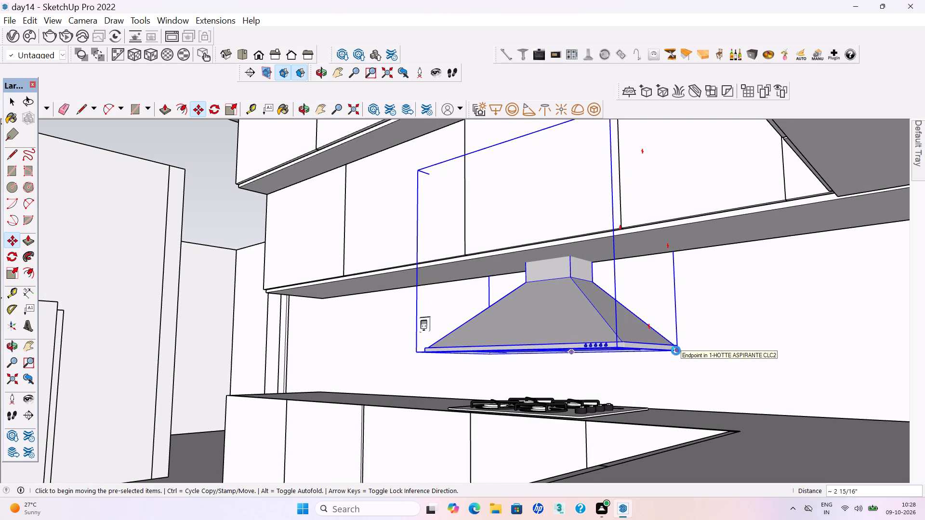
key("ctrl+s")
key("ctrl+s")
key("space")
Deselect the chimney hood and save the model with the whole flat viewed from above.
scroll(649, 350, "down", 6)
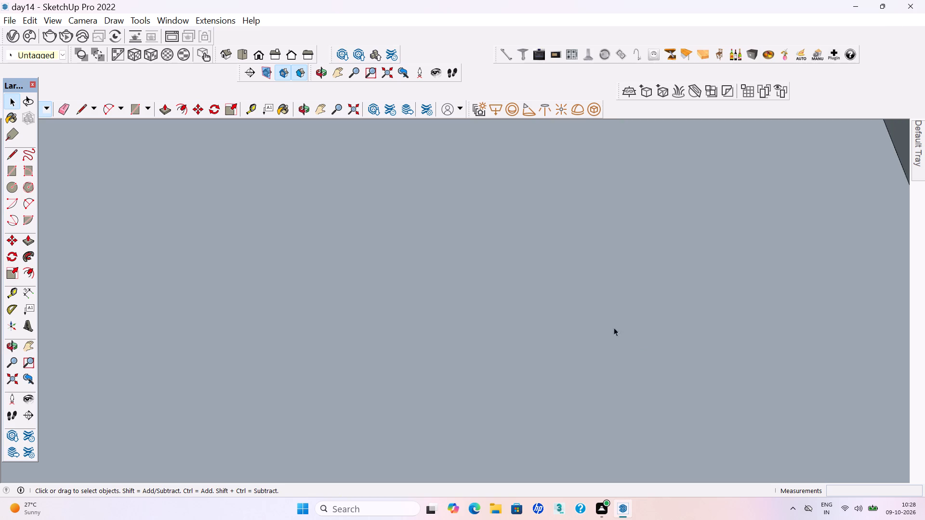
scroll(614, 327, "down", 20)
scroll(614, 327, "down", 14)
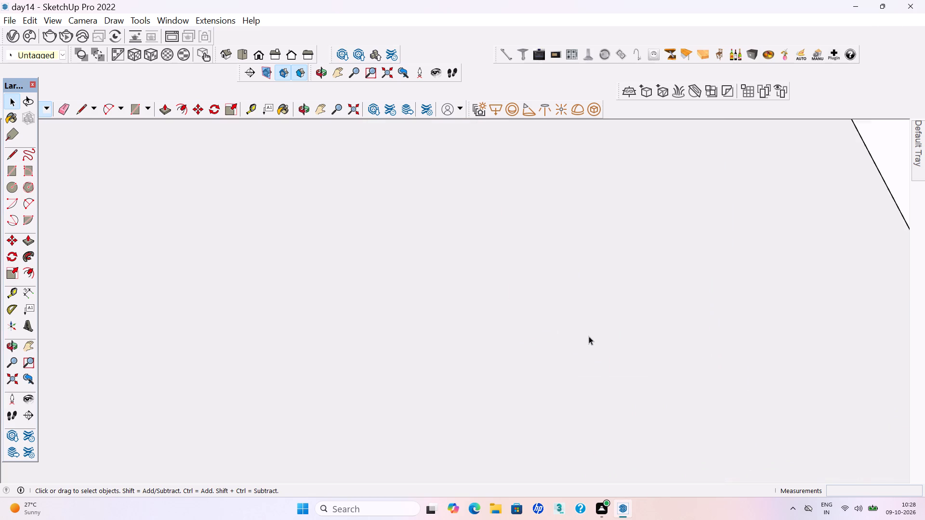
scroll(589, 336, "down", 20)
scroll(589, 336, "down", 14)
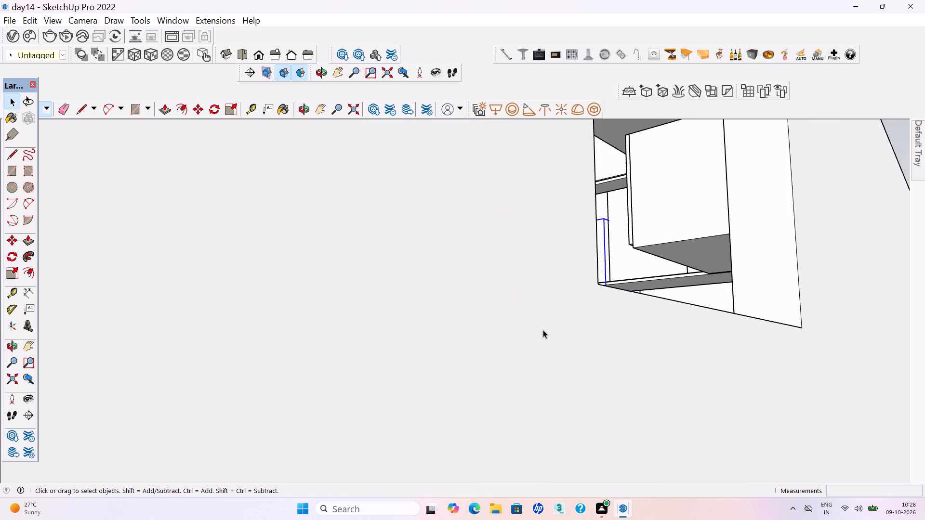
scroll(543, 330, "down", 20)
scroll(543, 330, "down", 8)
middle_click_drag(545, 233, 561, 298)
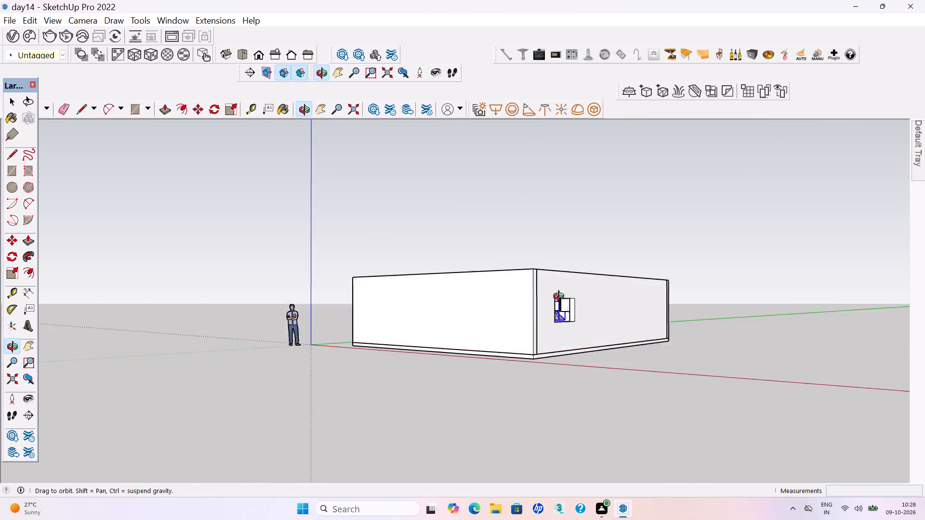
middle_click_drag(561, 298, 659, 485)
left_click(693, 389)
key("ctrl+s")
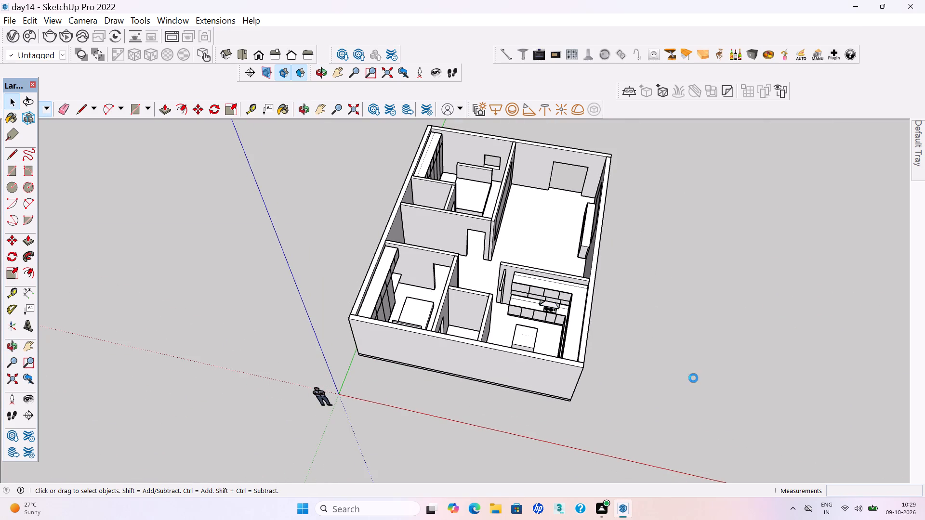
key("ctrl+s")
key("ctrl+s")
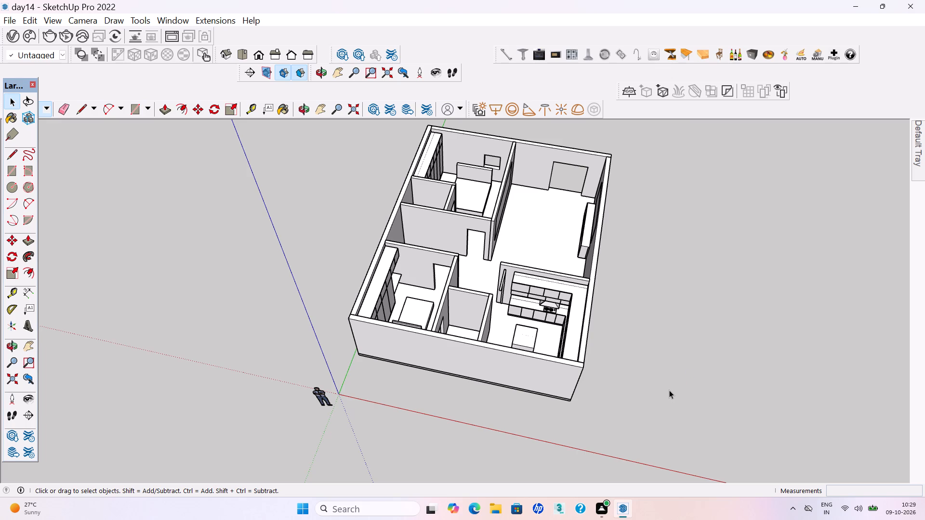